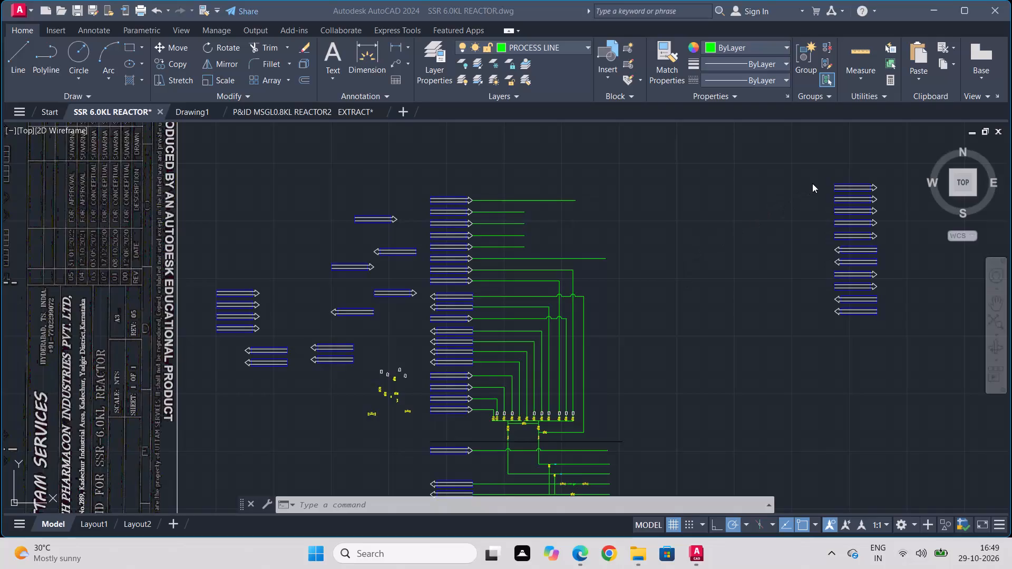
Draw a long horizontal PROCESS LINE from the left end of the far column's top arrow back toward the piping.
key(l)
key(Return)
scroll(814, 185, up, 3)
click(527, 288)
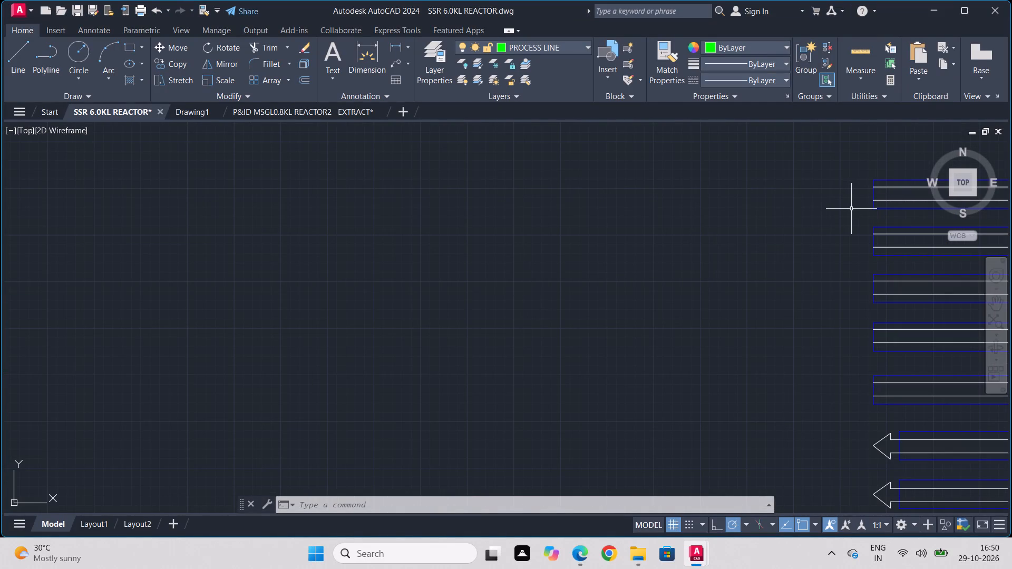
key(l)
key(Return)
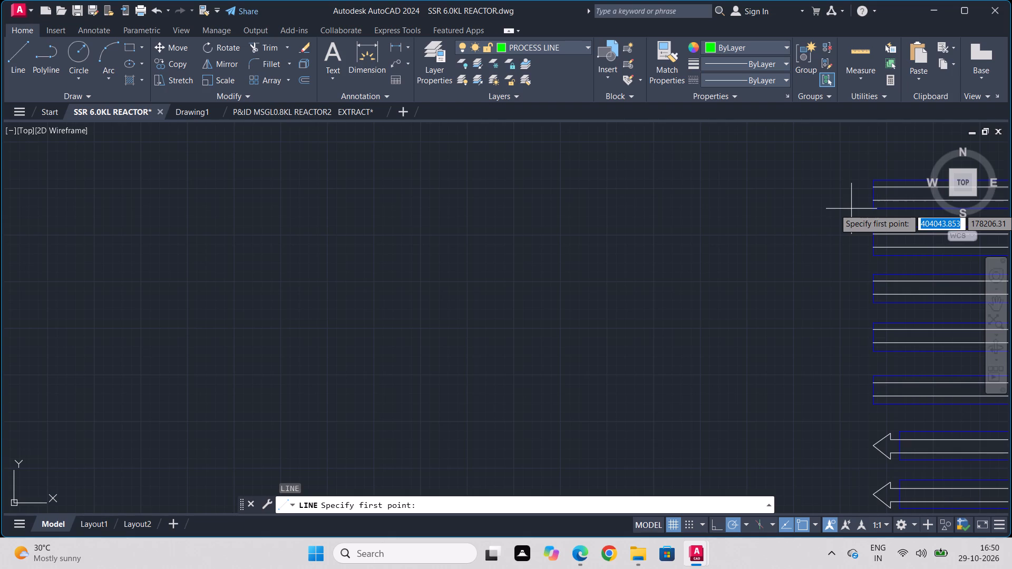
scroll(876, 198, up, 2)
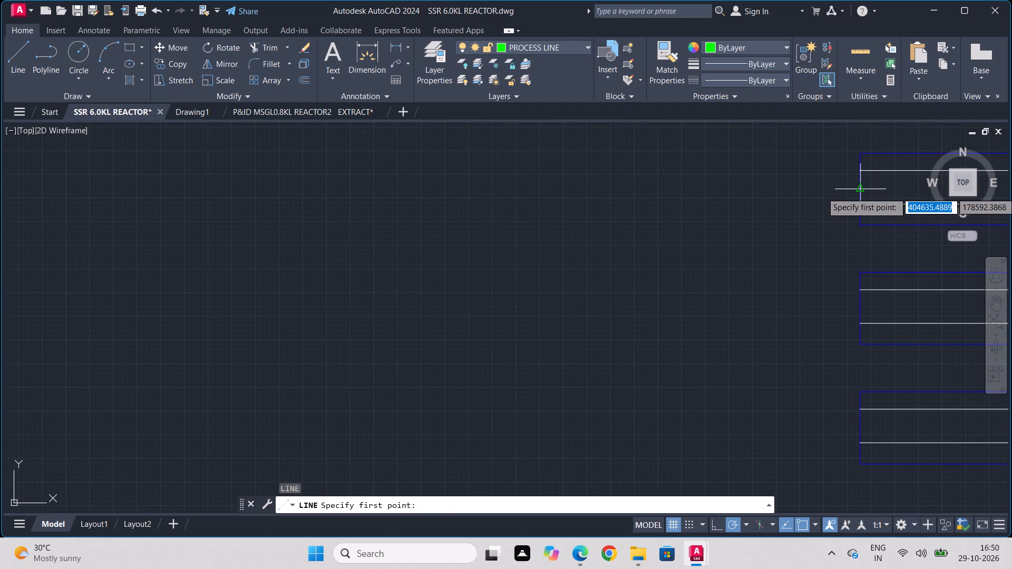
click(860, 192)
scroll(326, 226, down, 3)
middle_drag(299, 218, 345, 205)
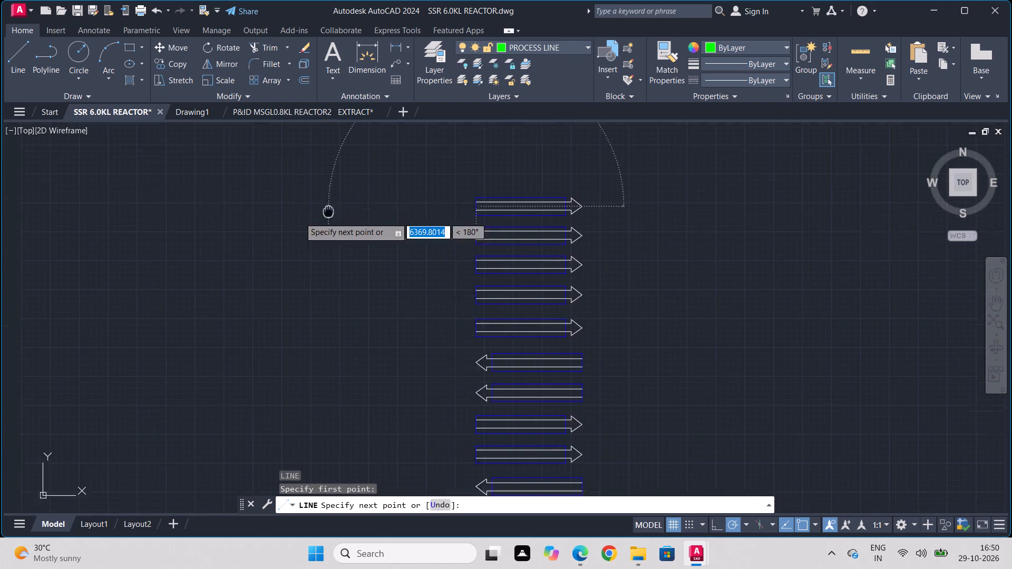
middle_drag(345, 205, 706, 199)
click(384, 195)
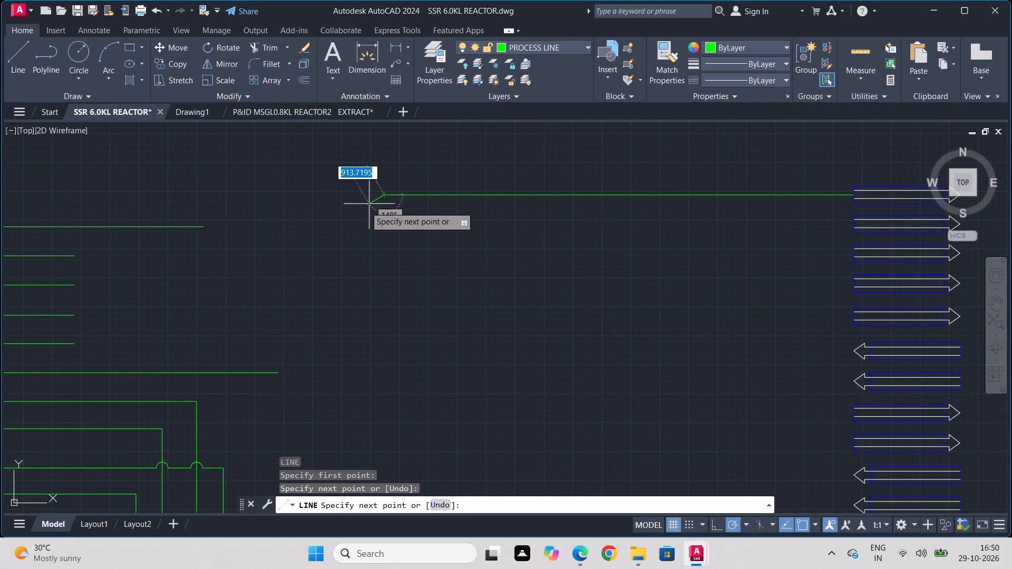
key(Escape)
Copy the new horizontal line from its right end onto the left ends of the next four right-pointing arrows below.
drag(619, 160, 617, 189)
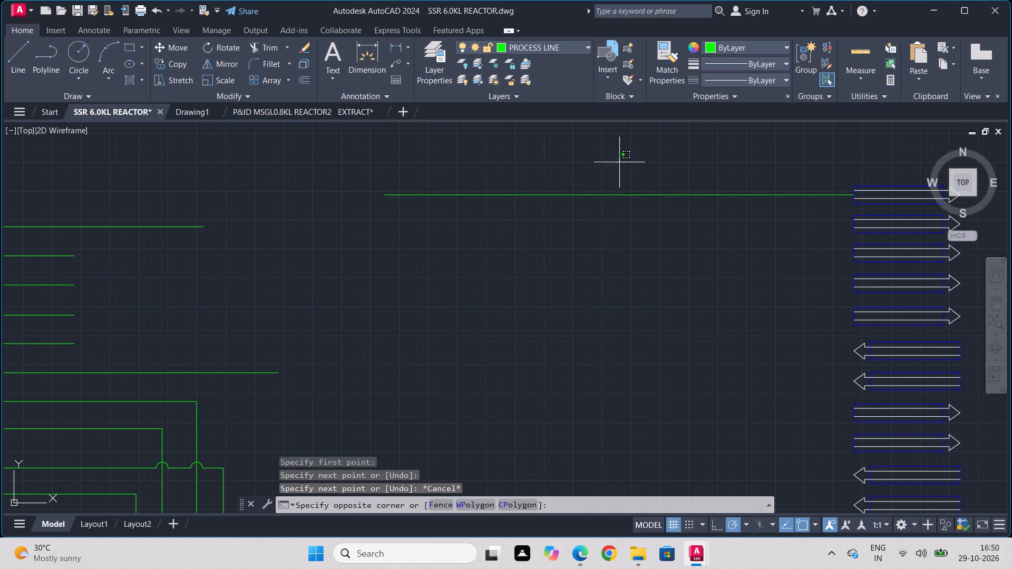
drag(617, 189, 612, 210)
click(578, 303)
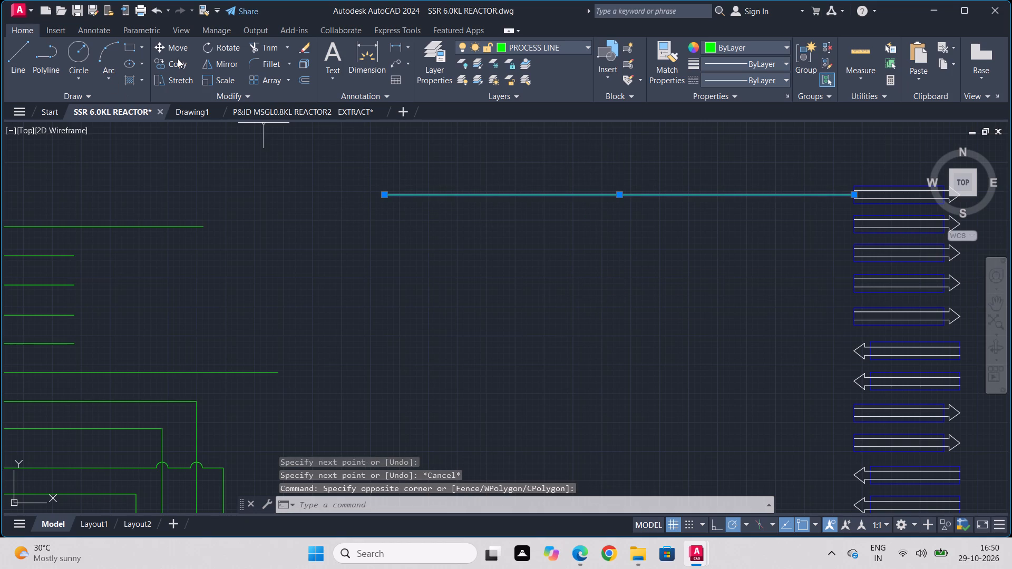
click(176, 71)
scroll(856, 199, up, 3)
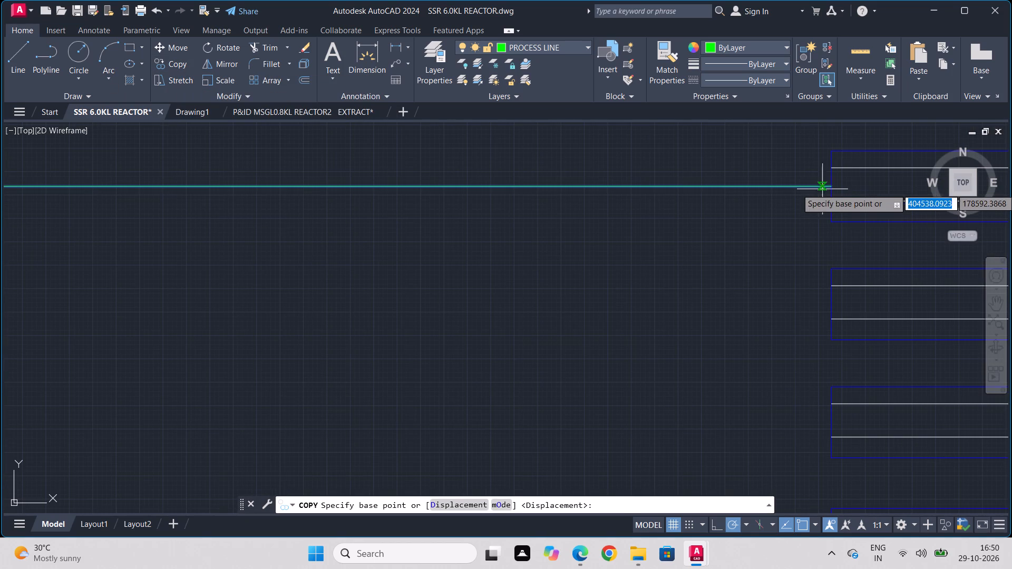
click(831, 186)
click(833, 305)
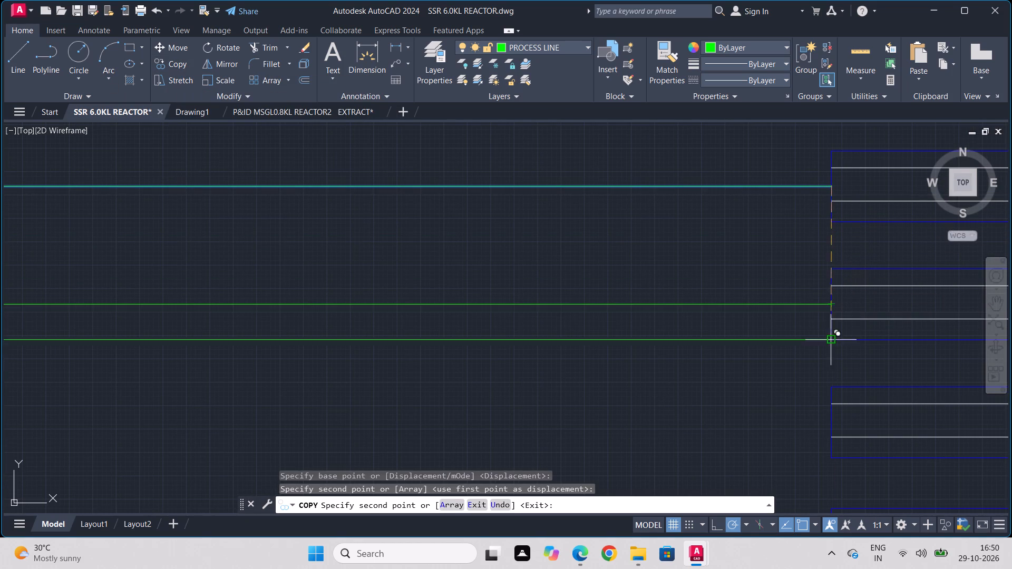
scroll(822, 418, down, 1)
middle_drag(822, 418, 804, 274)
click(808, 280)
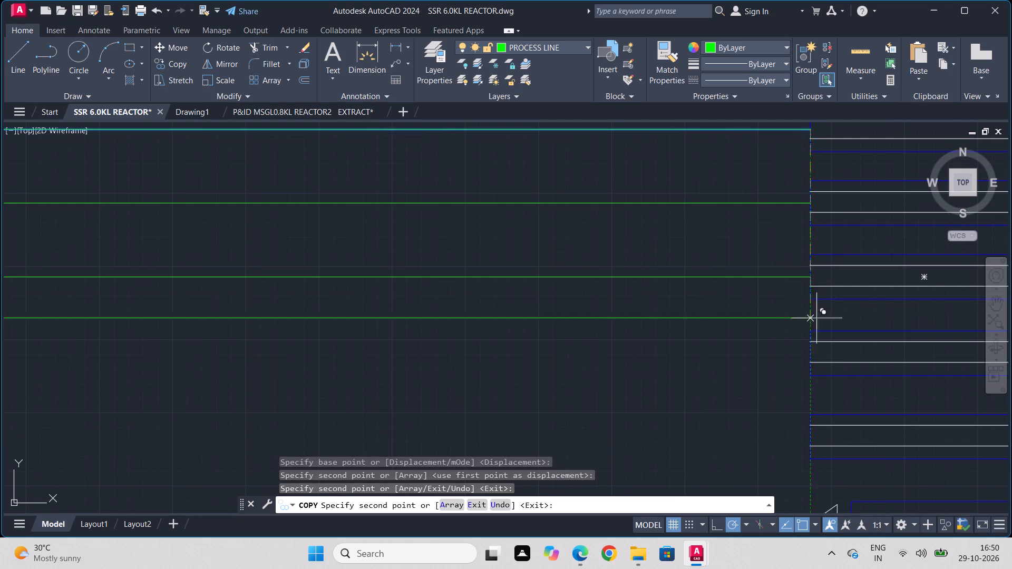
click(809, 350)
middle_drag(810, 367, 810, 362)
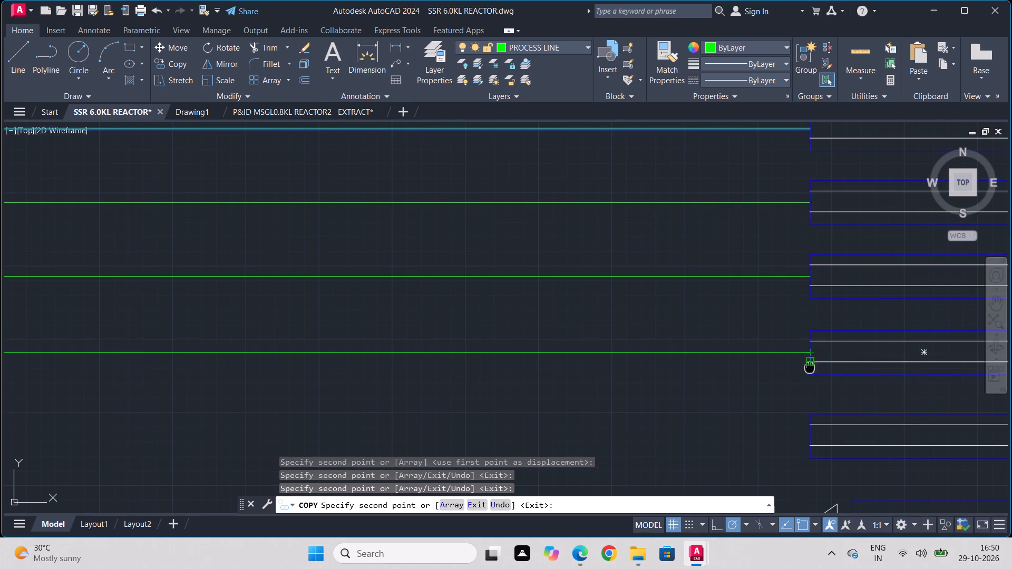
middle_drag(810, 362, 810, 201)
click(809, 270)
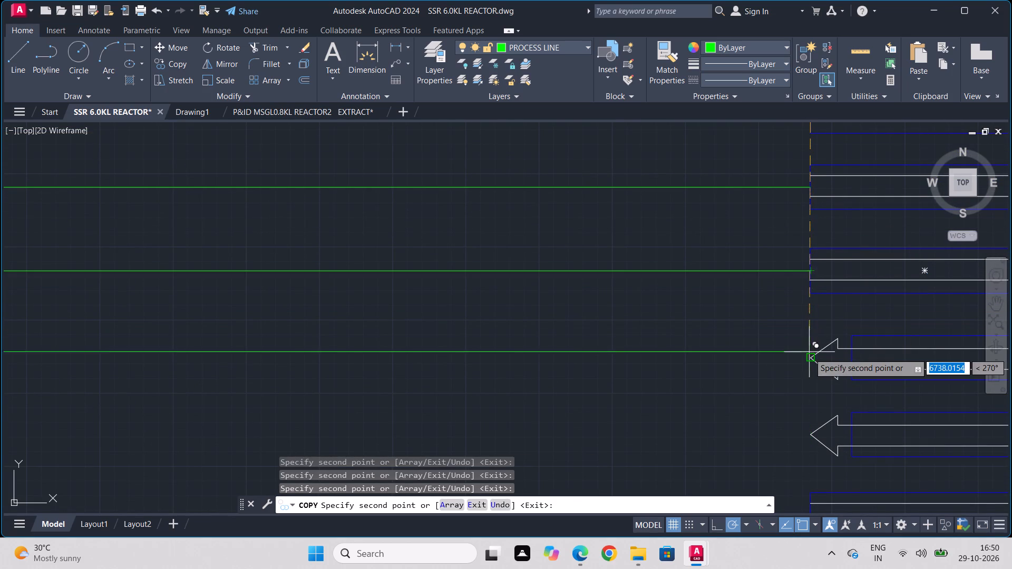
Continue copying the line onto the left ends of the column's remaining six arrows, down to the bottom left-pointing one.
click(809, 358)
middle_drag(807, 355, 820, 223)
scroll(820, 223, down, 1)
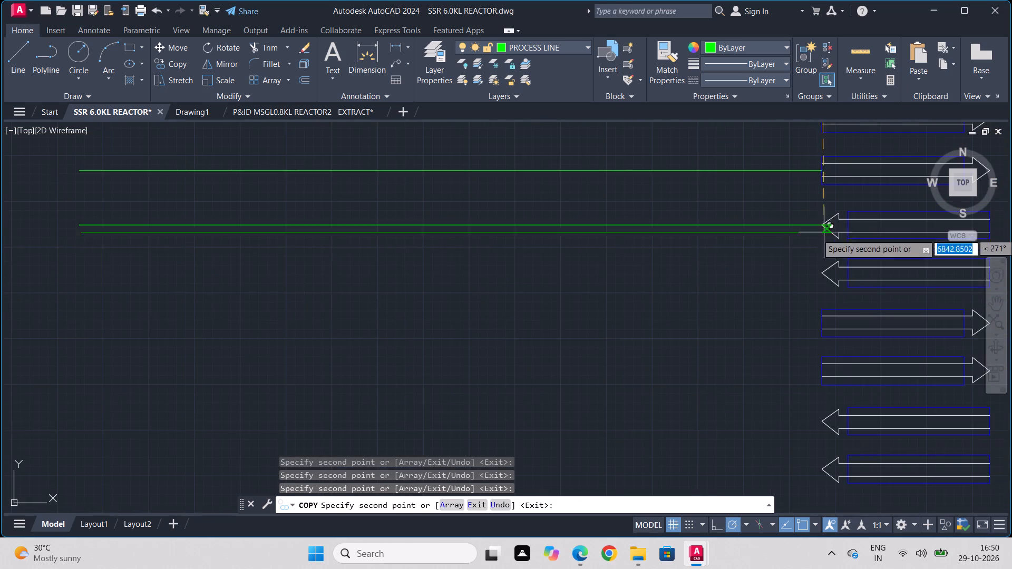
click(822, 273)
click(819, 323)
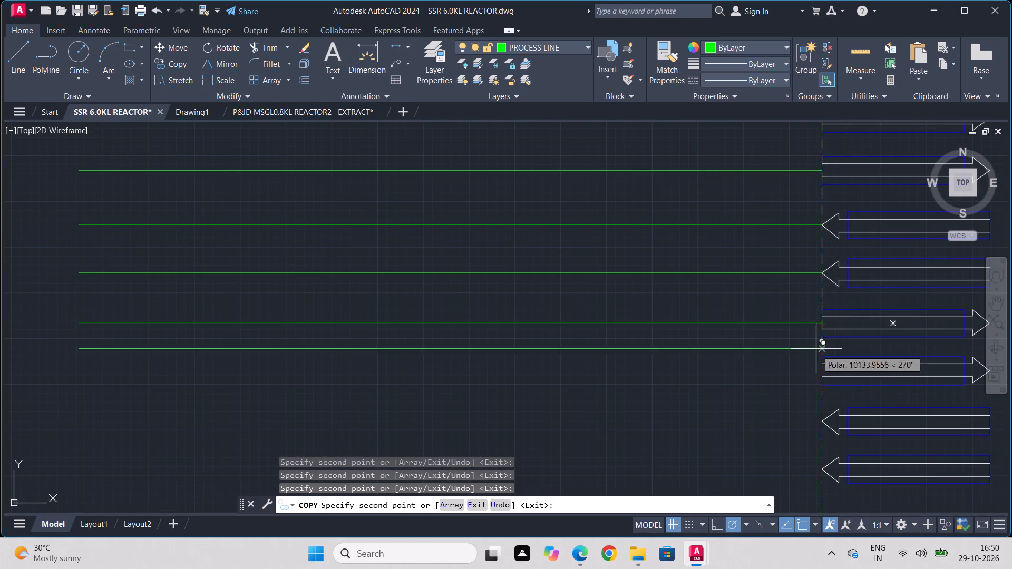
middle_drag(817, 352, 828, 219)
scroll(829, 219, up, 2)
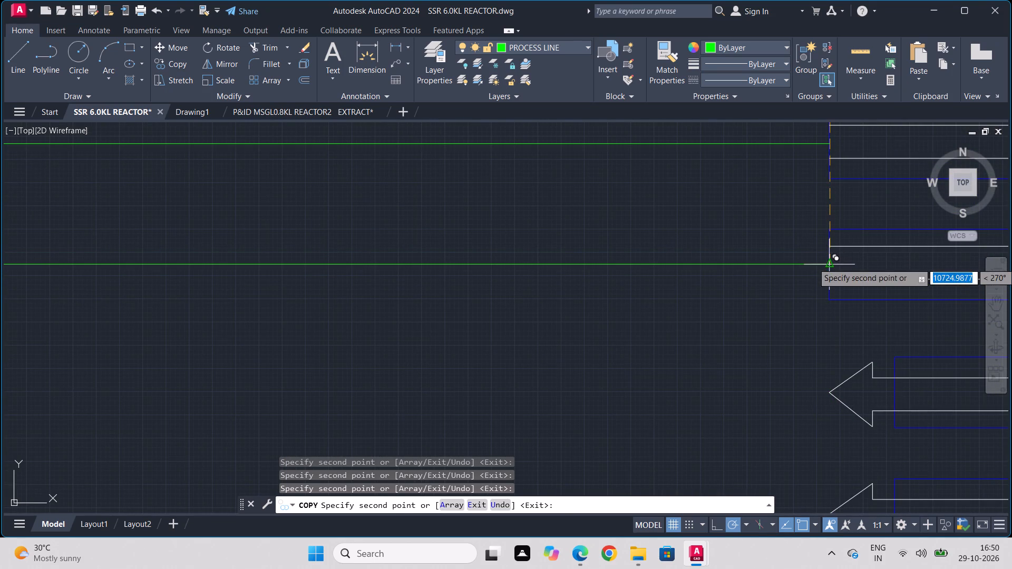
click(832, 263)
middle_drag(836, 336, 830, 189)
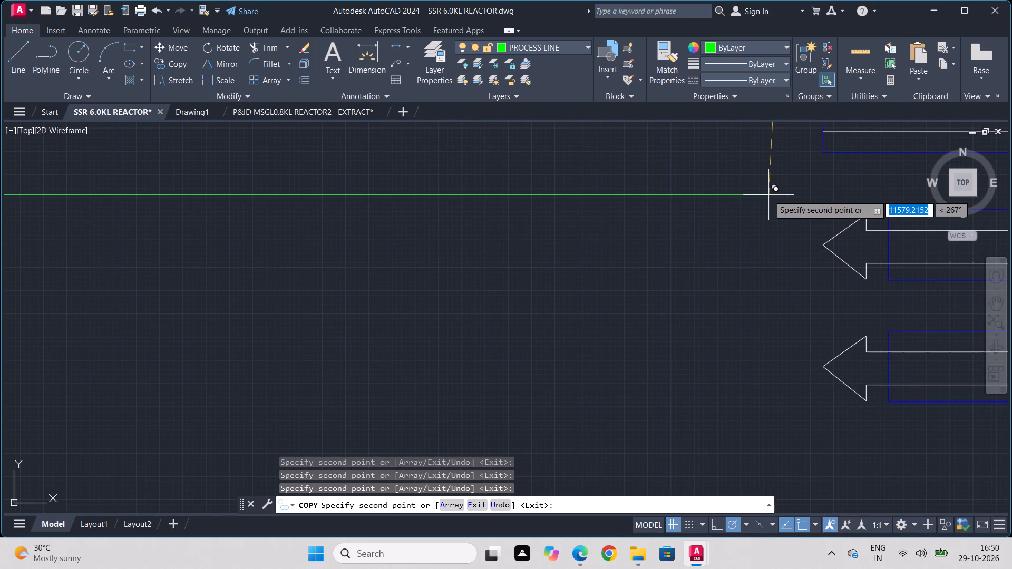
scroll(770, 195, down, 2)
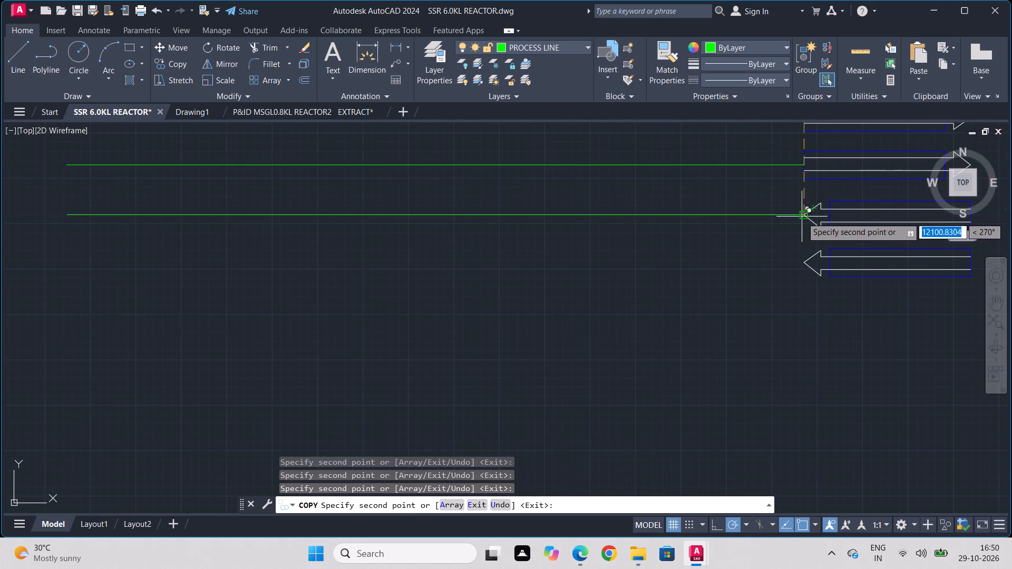
click(802, 218)
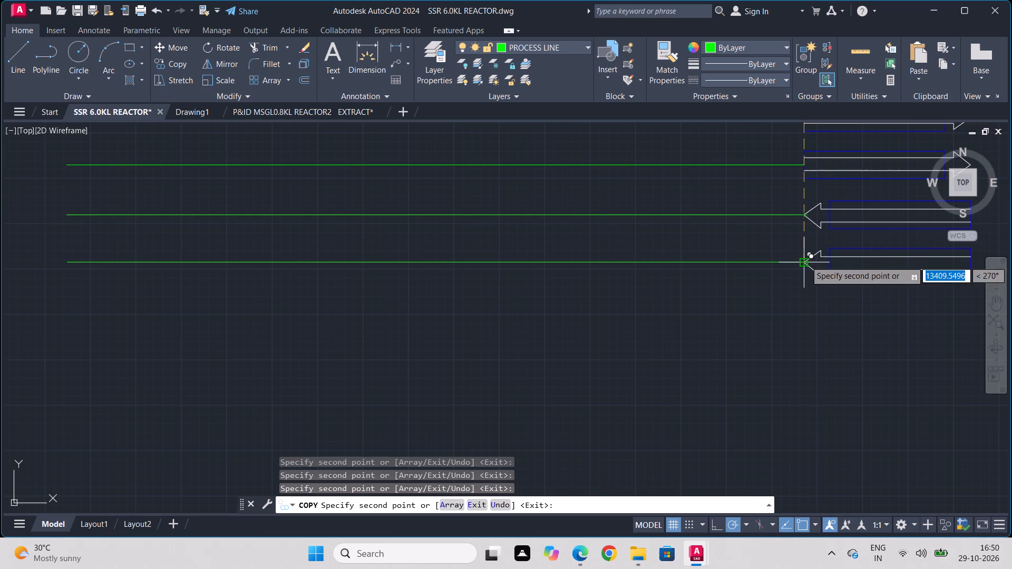
click(805, 261)
scroll(632, 322, down, 3)
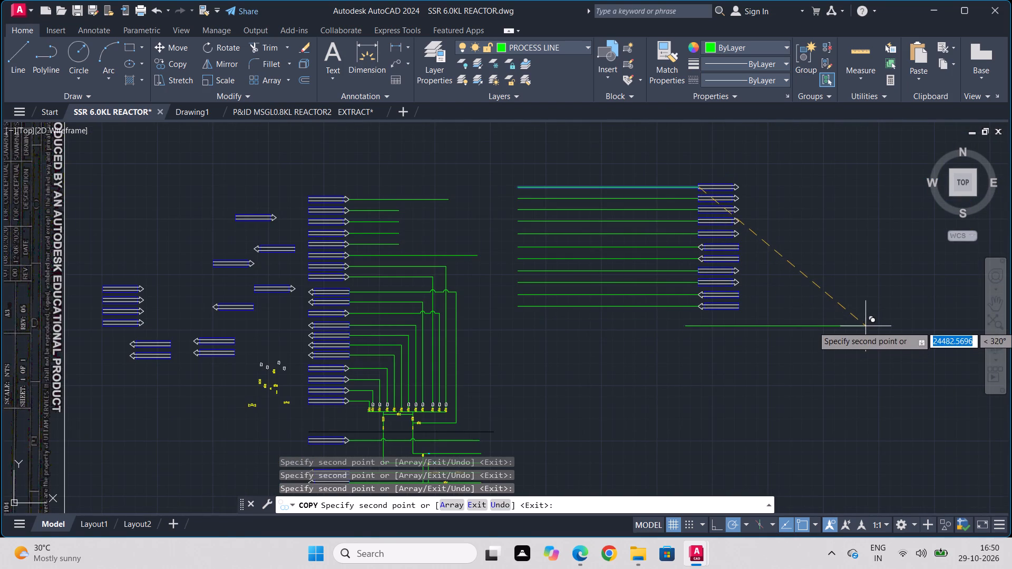
key(Escape)
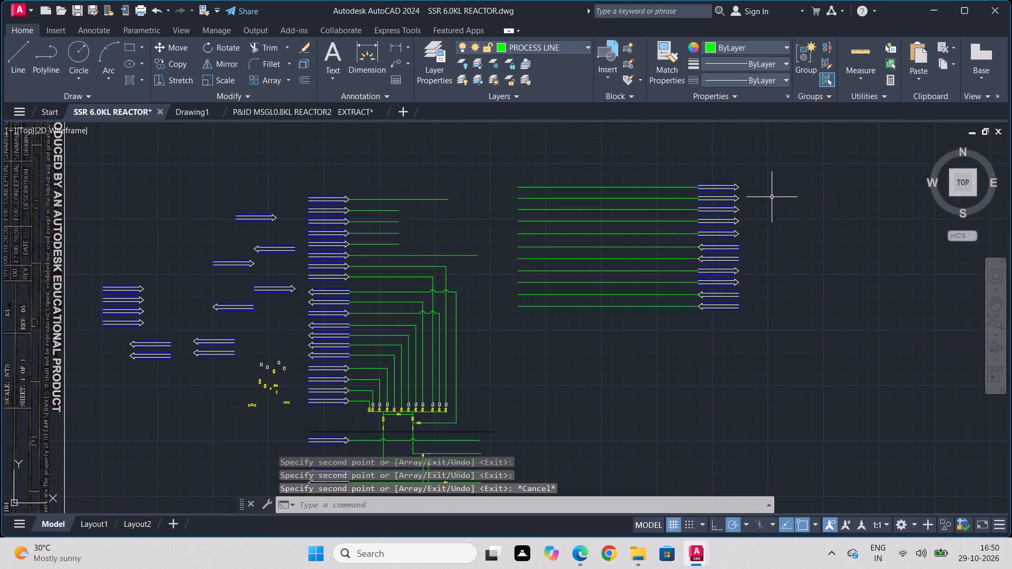
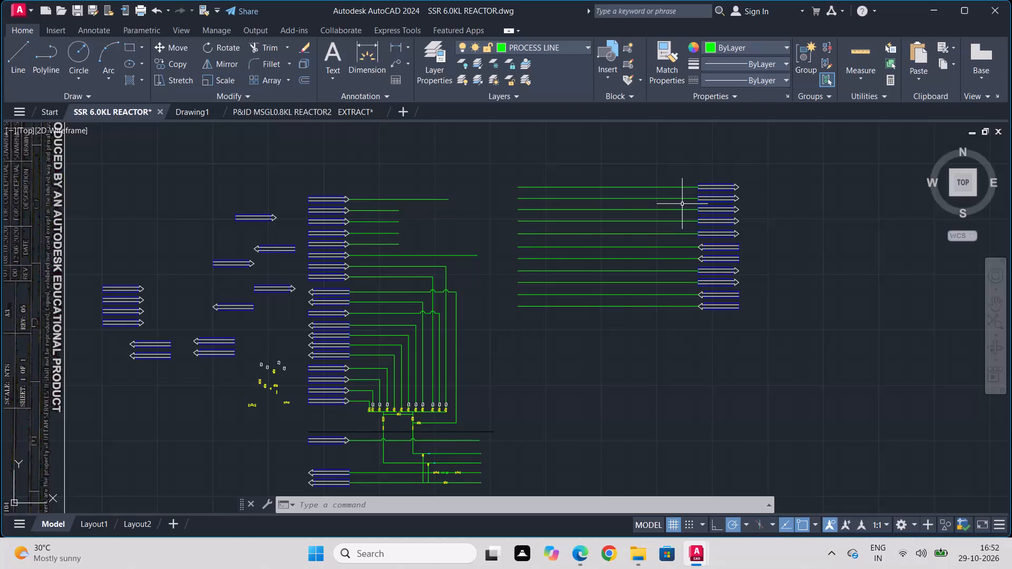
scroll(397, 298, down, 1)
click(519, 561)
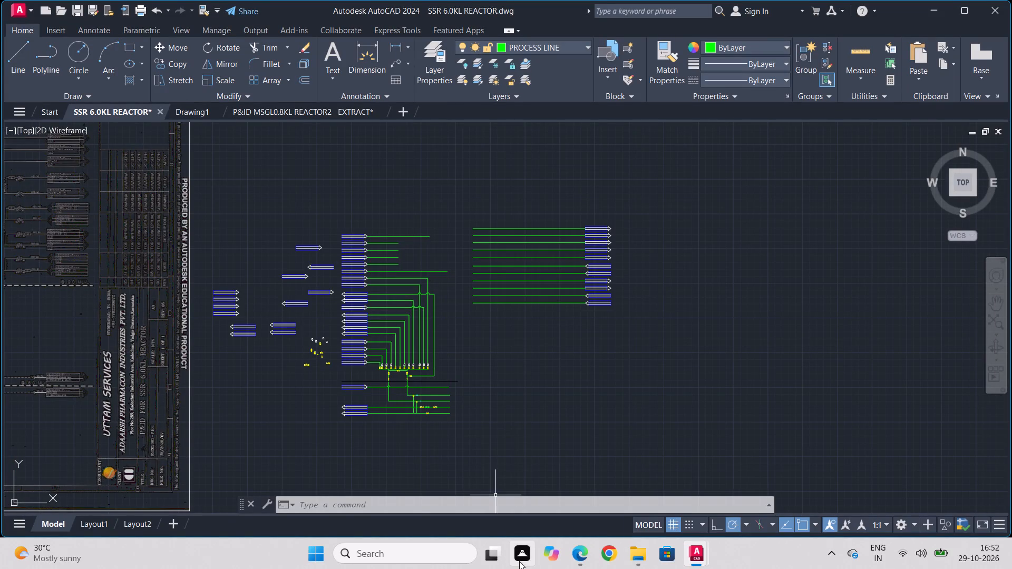
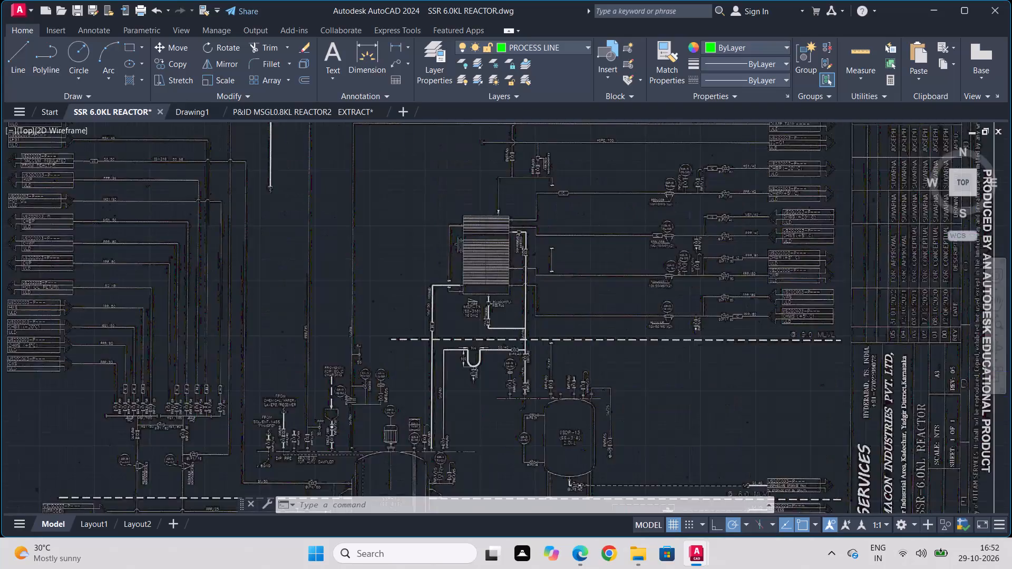
Examine the right-hand connector arrows and their process lines in the reference reactor P&ID.
middle_drag(577, 221, 512, 454)
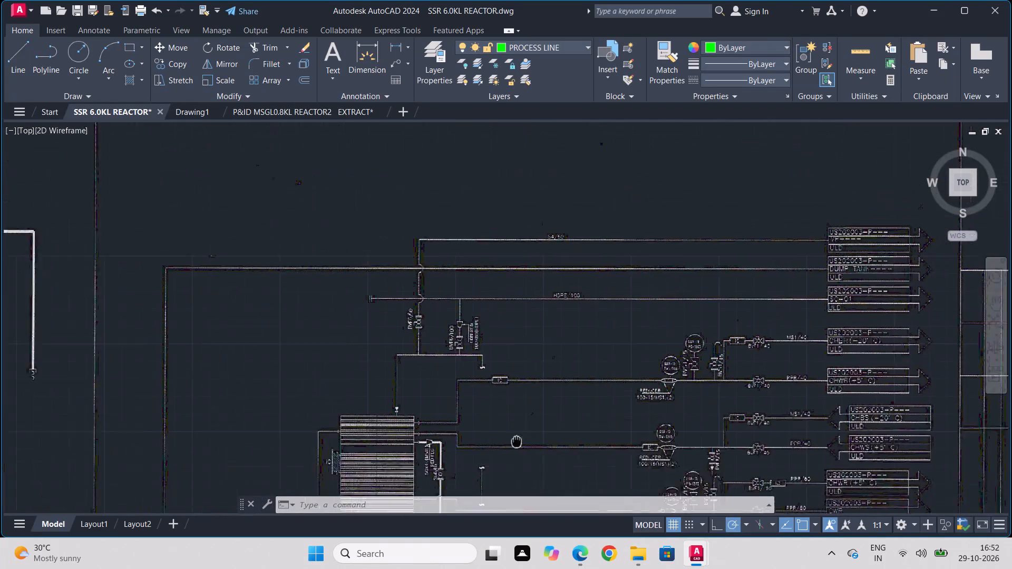
middle_drag(512, 454, 507, 467)
scroll(690, 379, down, 1)
middle_drag(711, 389, 573, 310)
scroll(604, 303, down, 1)
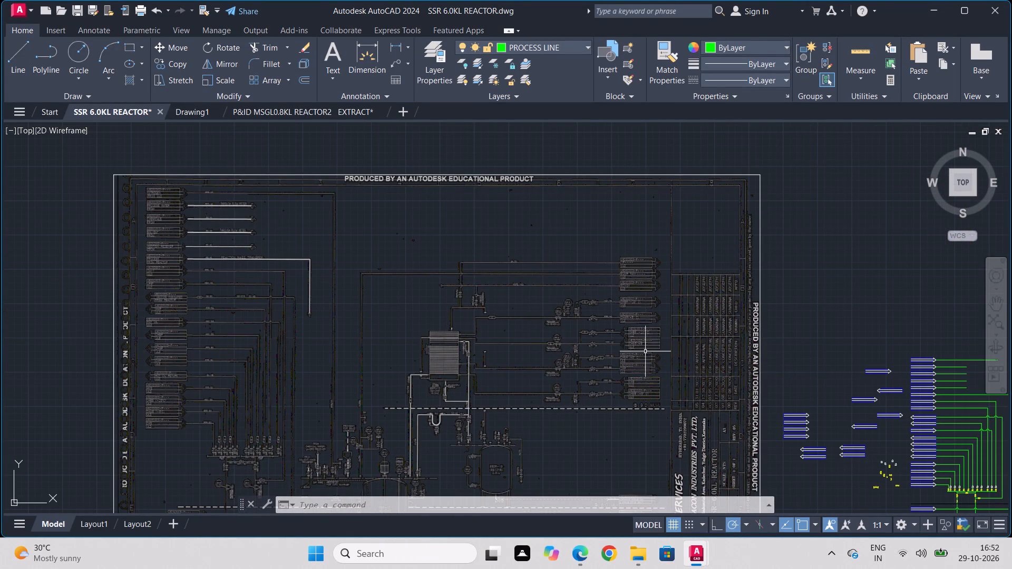
middle_drag(644, 351, 630, 271)
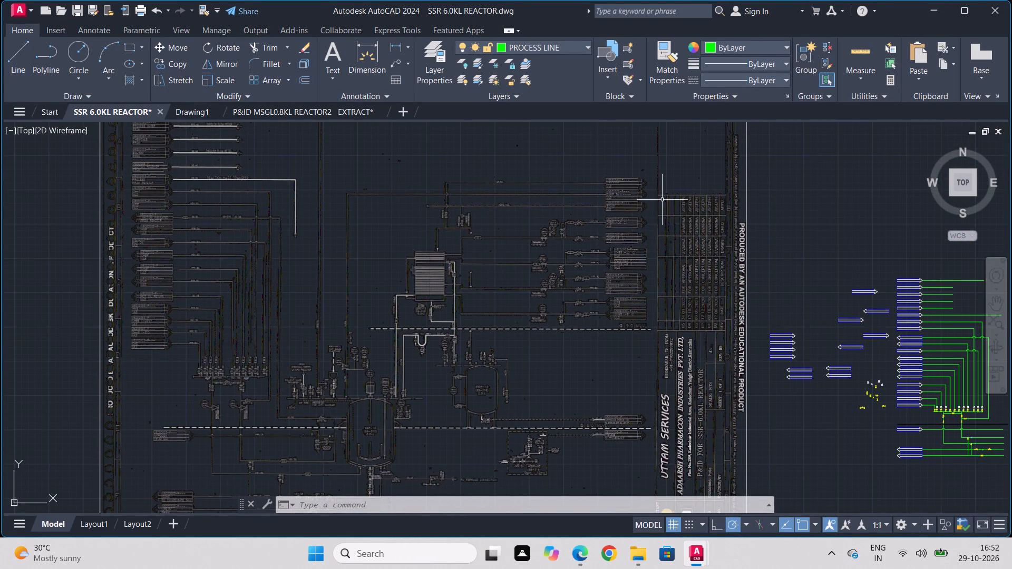
scroll(647, 211, up, 2)
scroll(663, 198, down, 2)
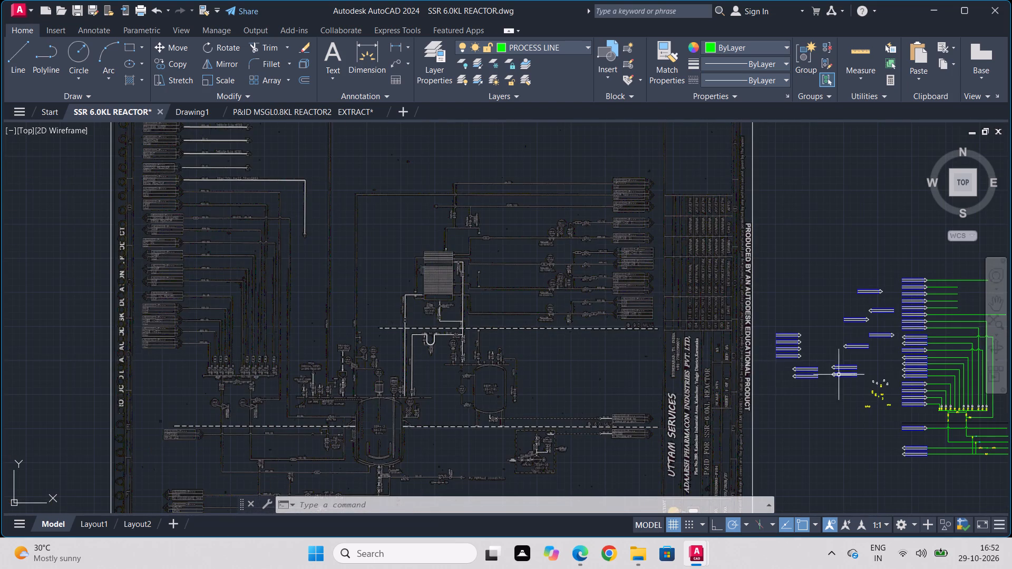
scroll(572, 272, down, 1)
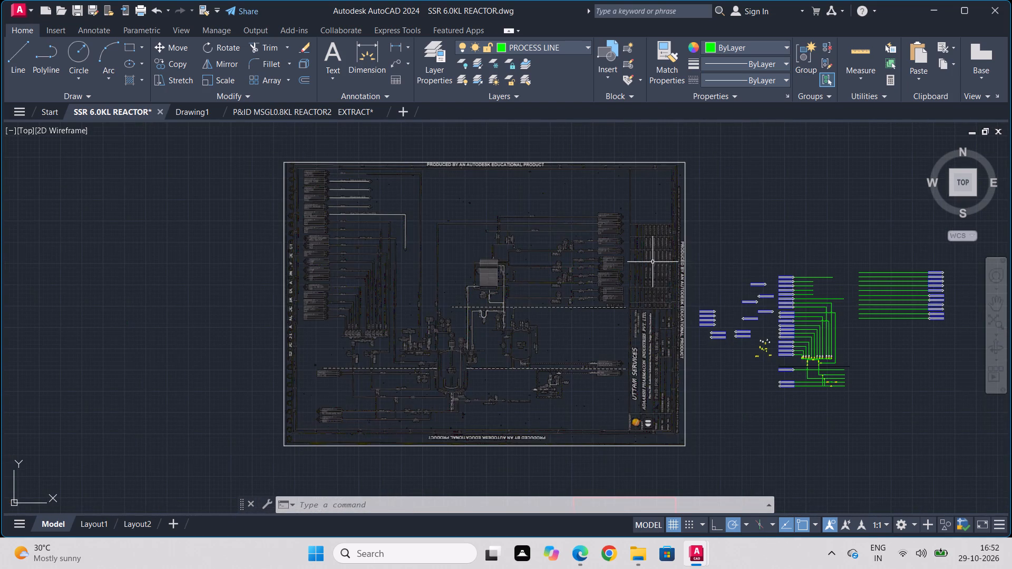
Move the right-hand column of connector arrows and attached lines diagonally downward and right, using the top line's left endpoint as base.
middle_drag(773, 263, 669, 268)
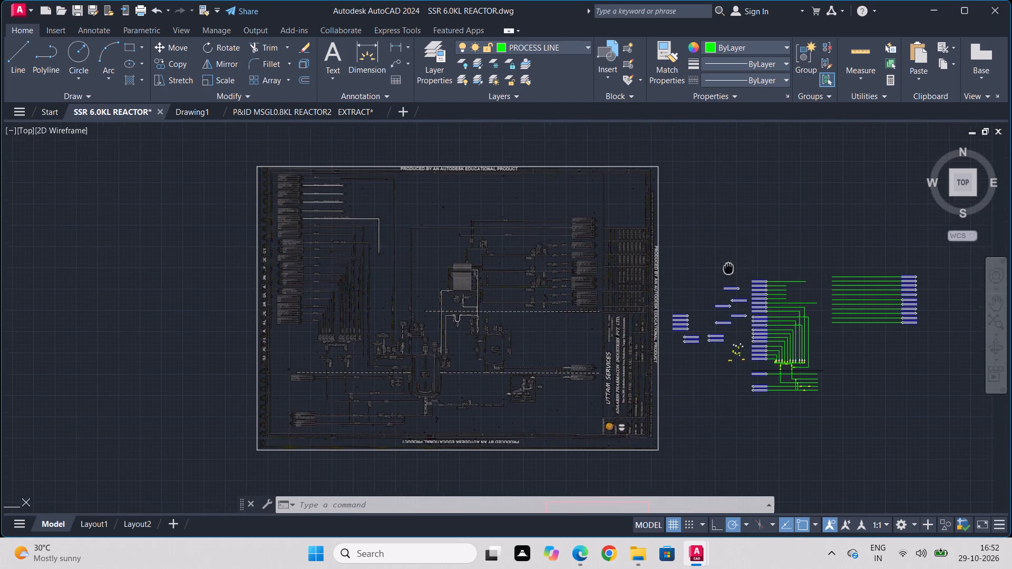
middle_drag(669, 268, 456, 252)
scroll(675, 262, down, 1)
scroll(675, 260, up, 1)
click(665, 231)
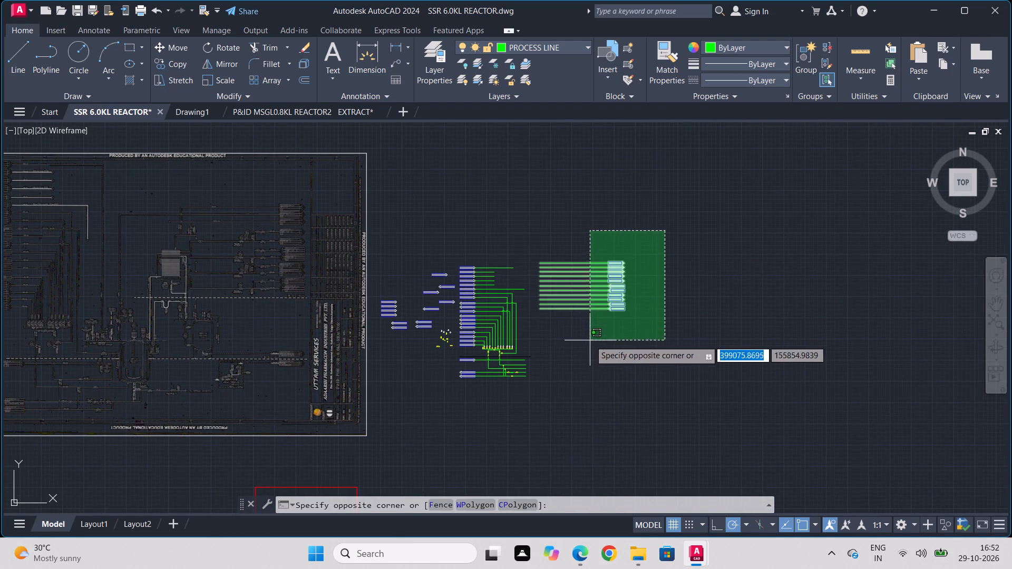
click(590, 341)
click(170, 50)
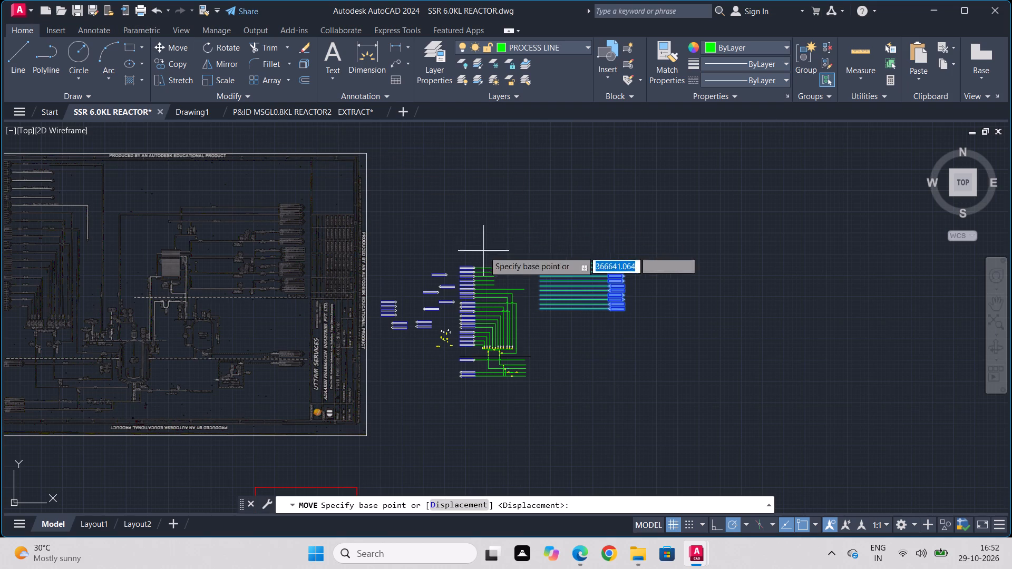
scroll(503, 263, up, 2)
click(578, 261)
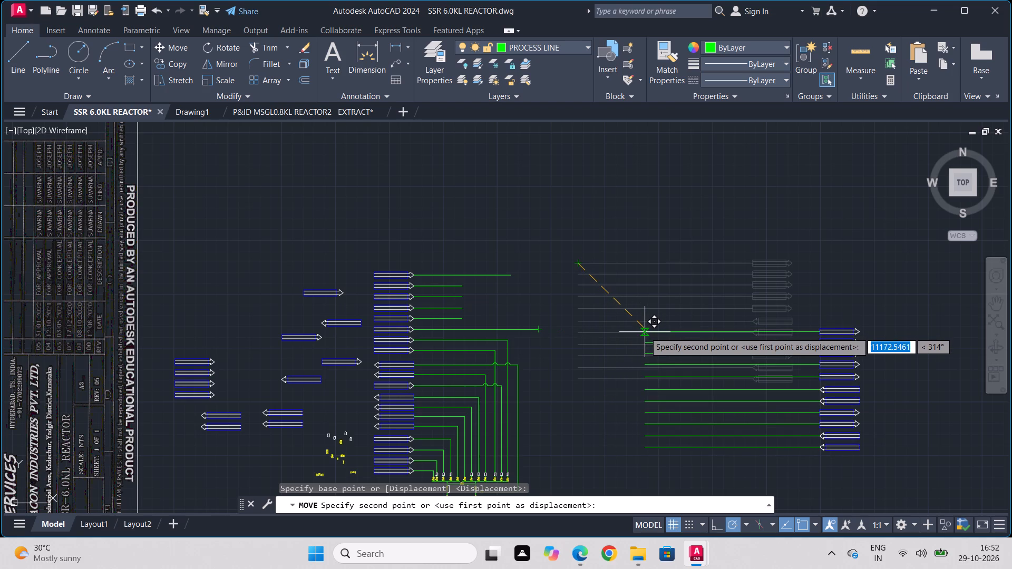
click(637, 332)
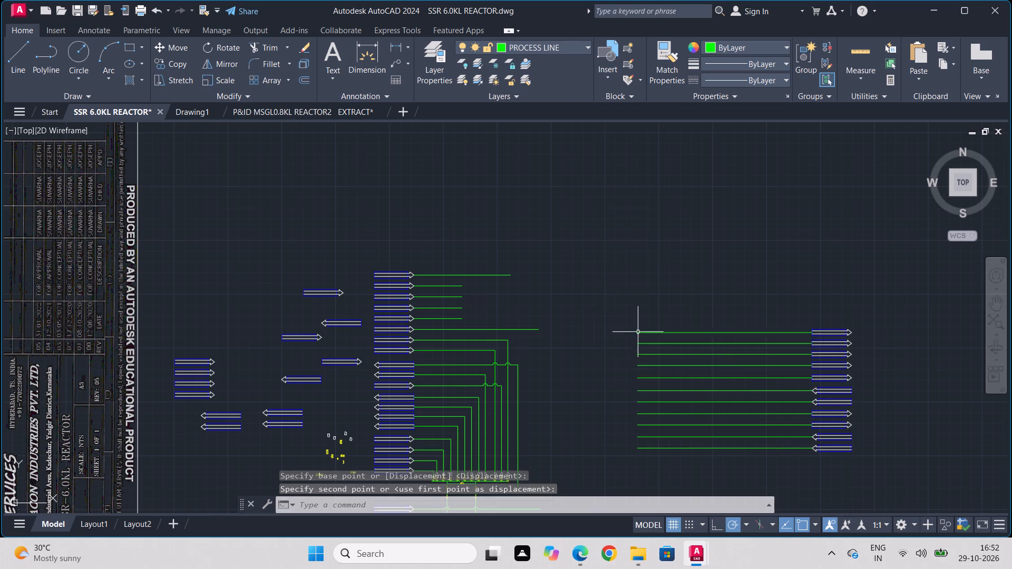
Examine the reference P&ID's utility headers, reactor area and the lines running to the right-hand connectors.
scroll(914, 303, down, 1)
middle_drag(912, 306, 882, 181)
middle_click(881, 177)
middle_drag(346, 316, 885, 329)
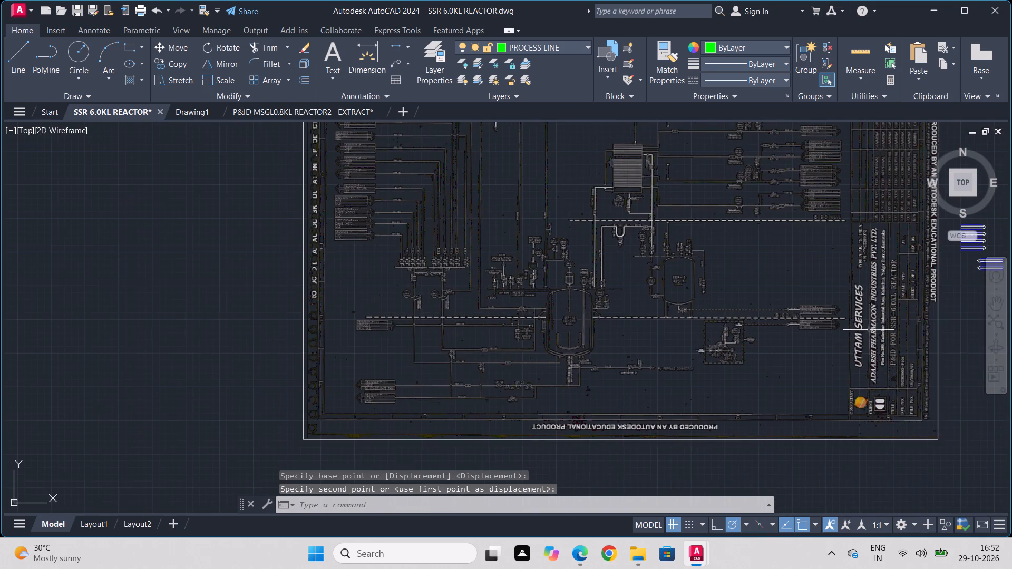
scroll(410, 231, up, 3)
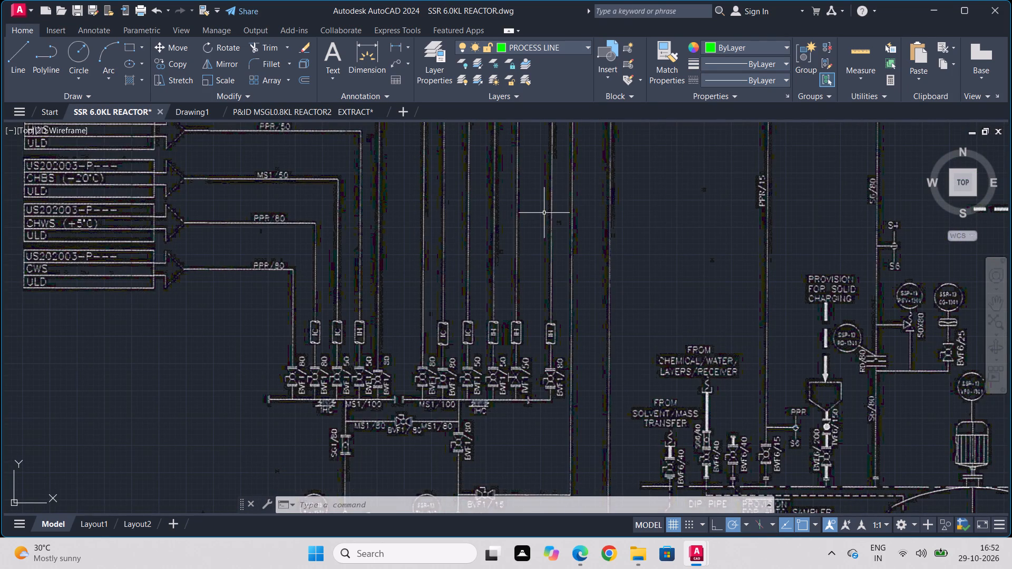
scroll(685, 224, down, 2)
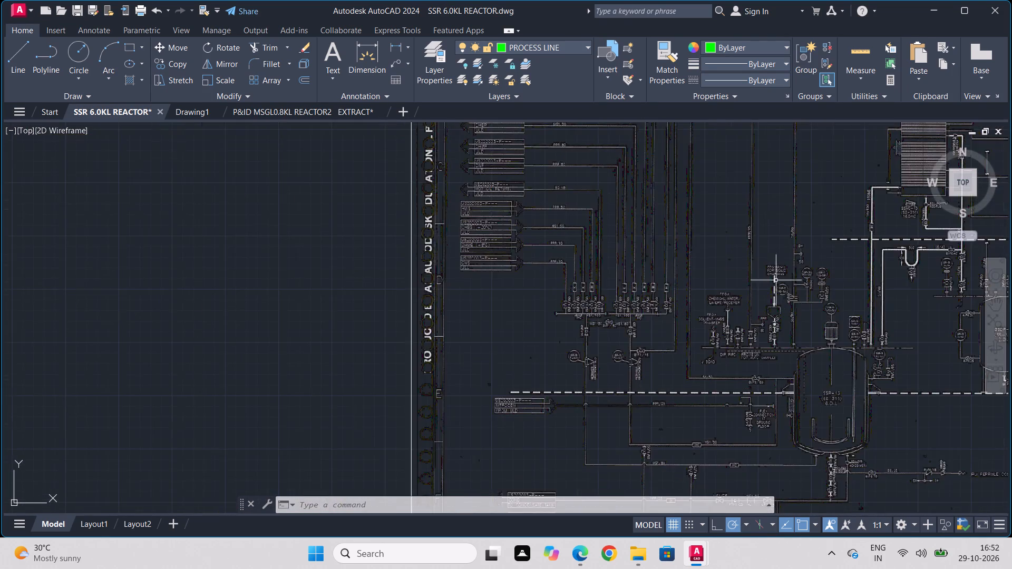
middle_drag(800, 279, 495, 354)
middle_click(495, 354)
scroll(709, 319, down, 1)
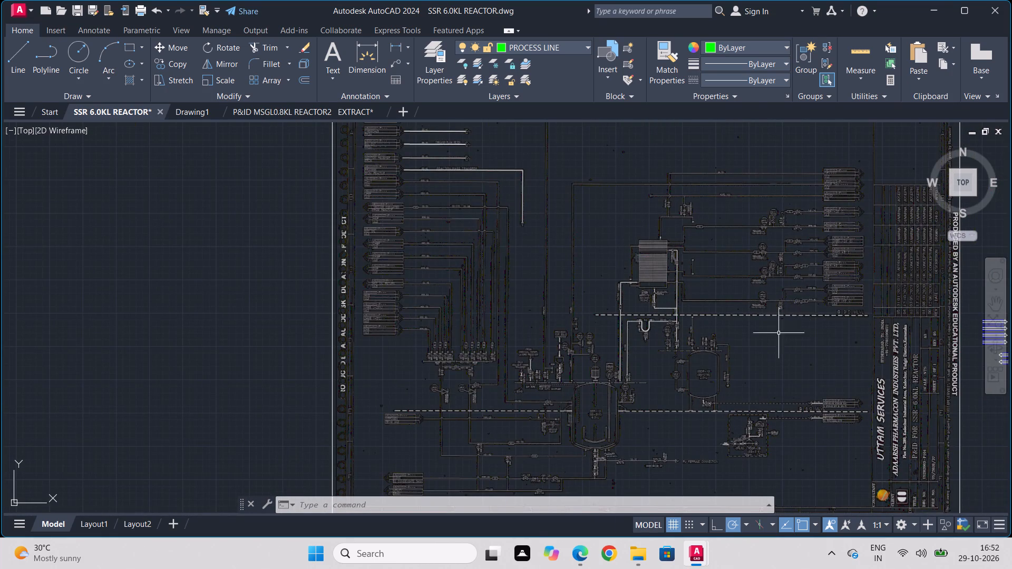
scroll(803, 205, up, 2)
scroll(523, 191, down, 1)
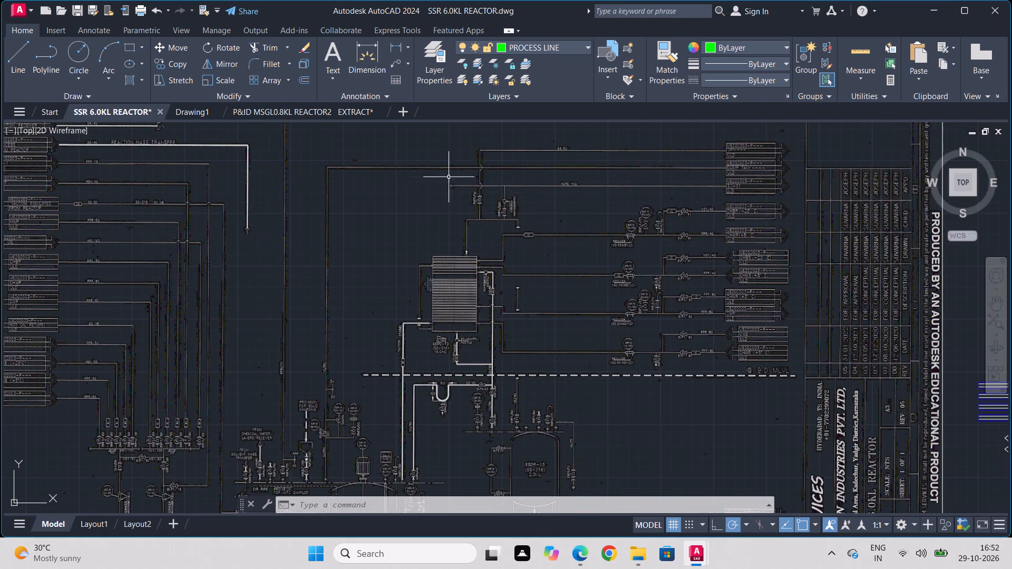
Shorten the top line of the right-hand connector column by about 7,760 units from its left end.
middle_drag(867, 271, 402, 296)
scroll(399, 296, down, 1)
scroll(787, 340, up, 2)
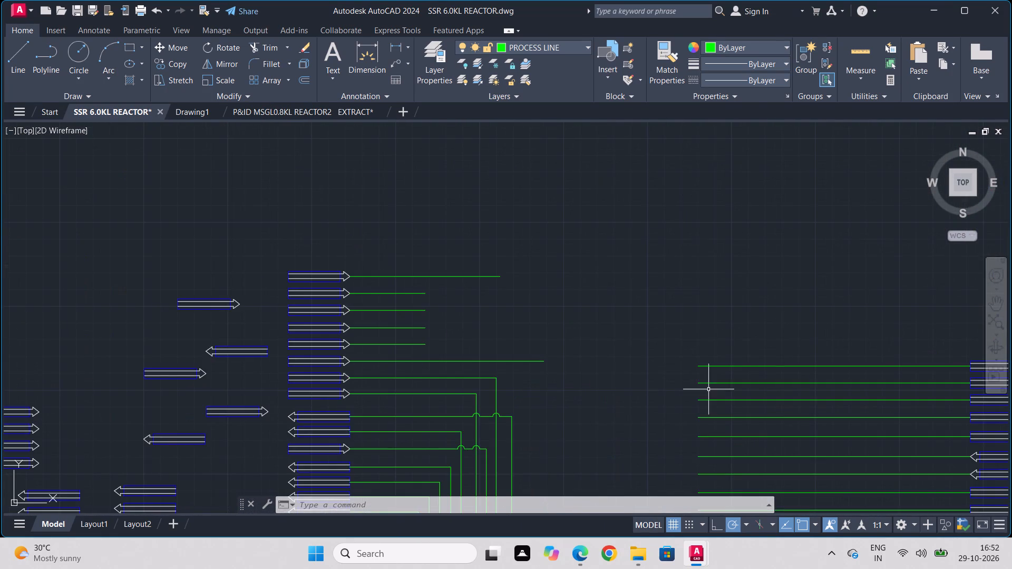
middle_drag(716, 382, 690, 277)
scroll(674, 249, up, 2)
click(674, 281)
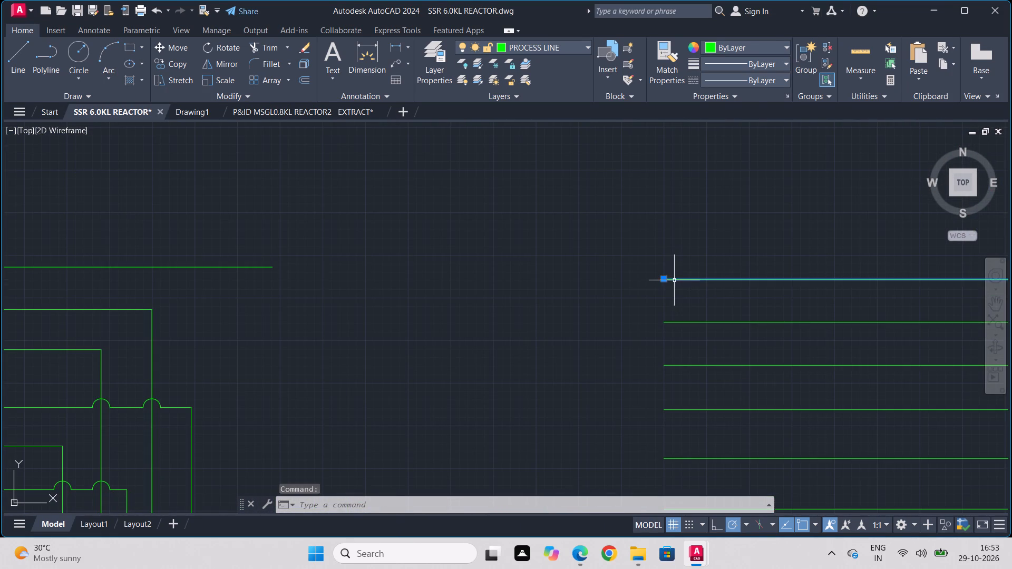
click(663, 276)
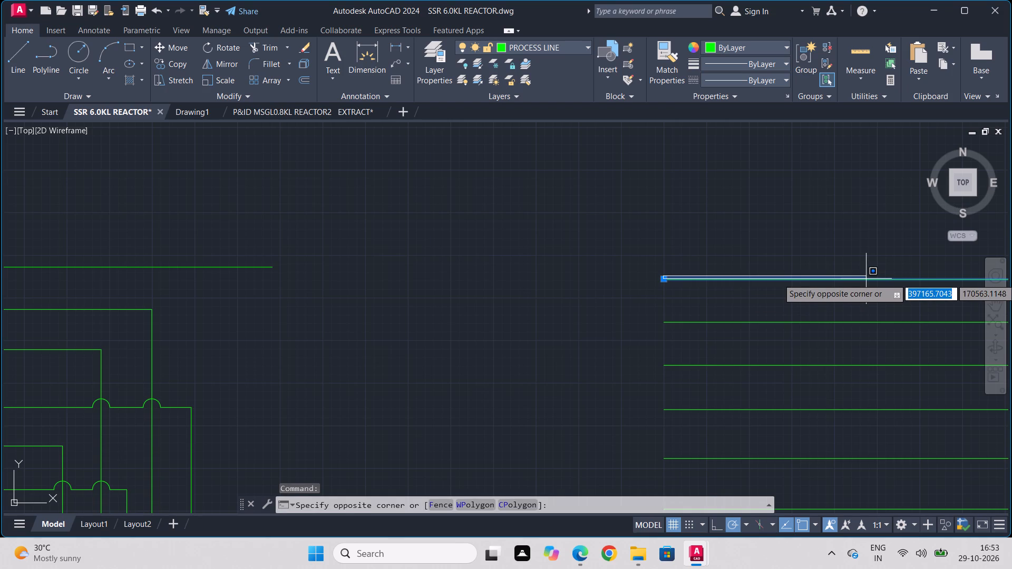
key(Escape)
click(836, 278)
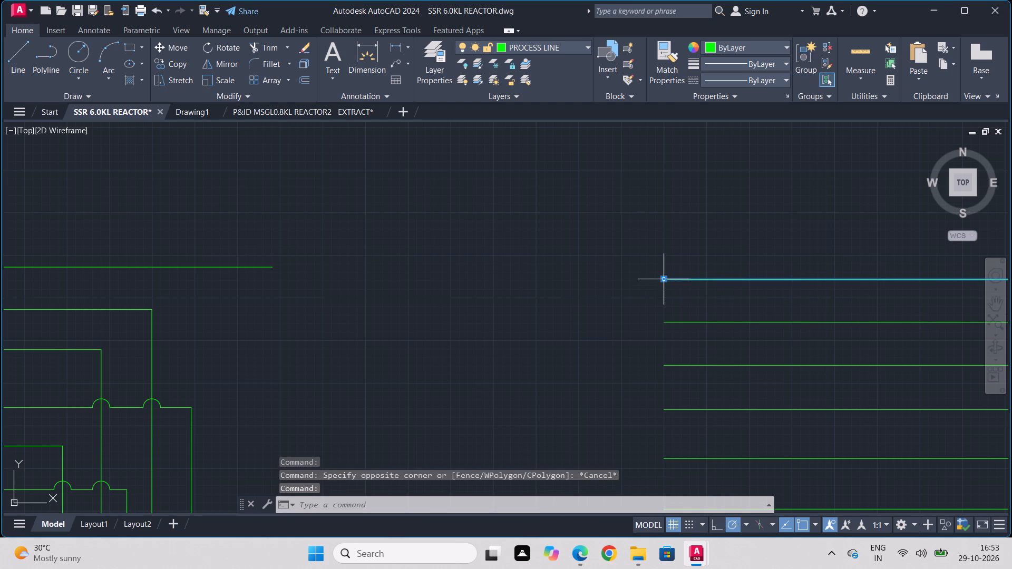
click(664, 278)
scroll(919, 275, down, 1)
middle_drag(919, 275, 577, 246)
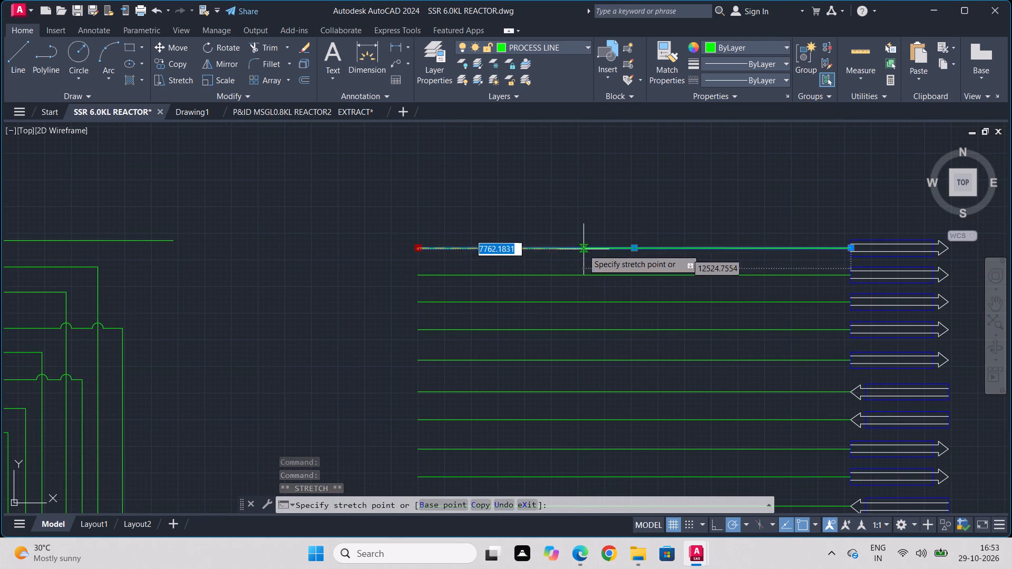
click(584, 248)
key(Escape)
key(Escape)
Draw a vertical line down from the shortened top line's left end, crossing the second and third connector lines.
middle_drag(682, 280, 703, 202)
key(l)
key(Return)
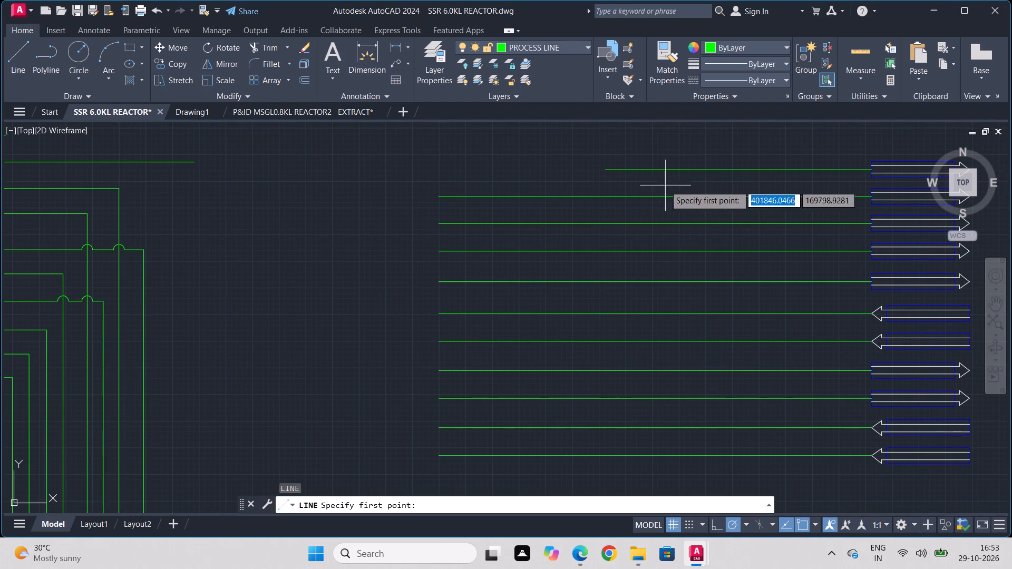
click(601, 174)
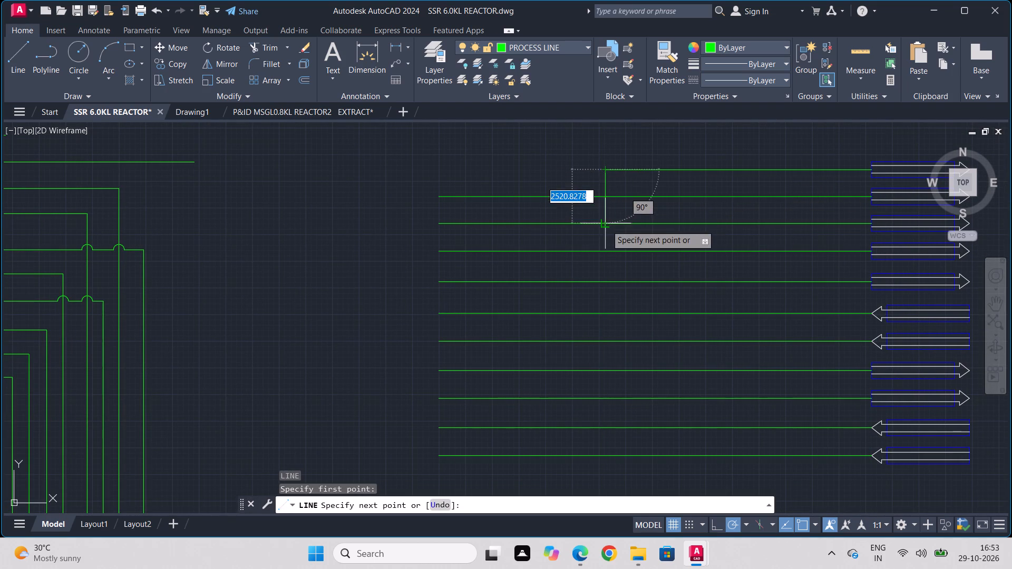
scroll(604, 231, up, 3)
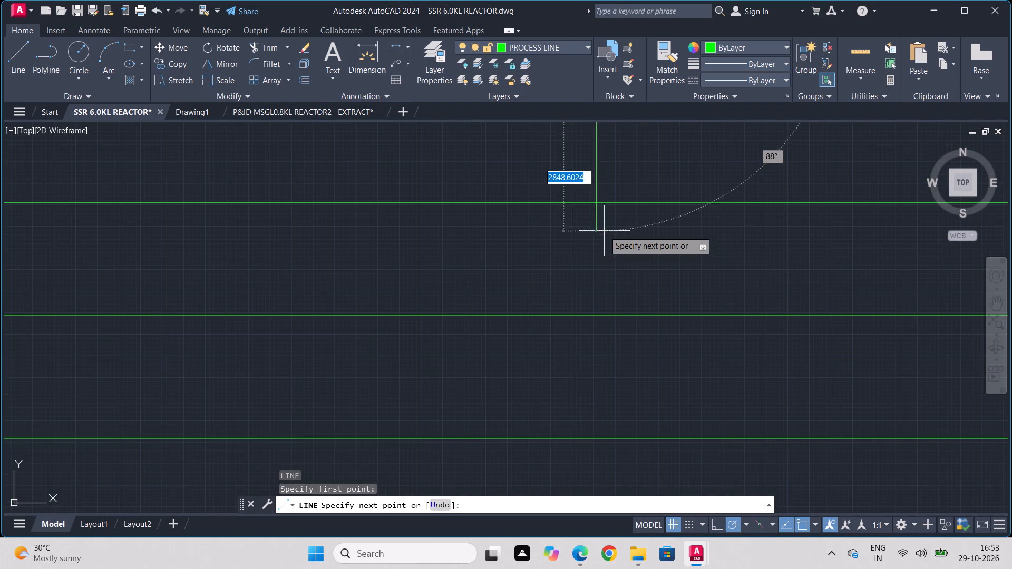
click(596, 251)
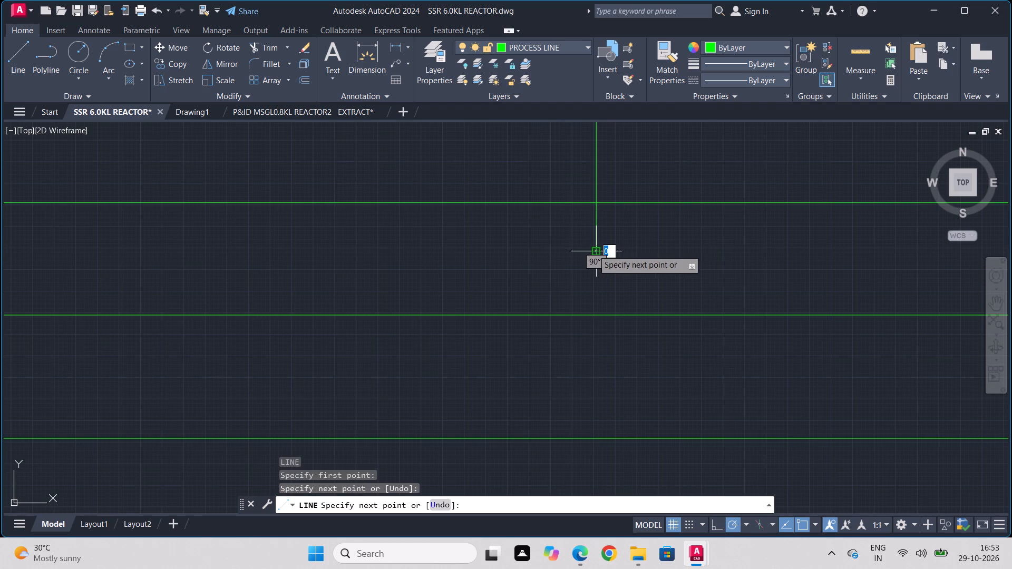
key(Escape)
Draw a small circle centred where the new vertical line crosses the second connector line.
scroll(500, 254, down, 3)
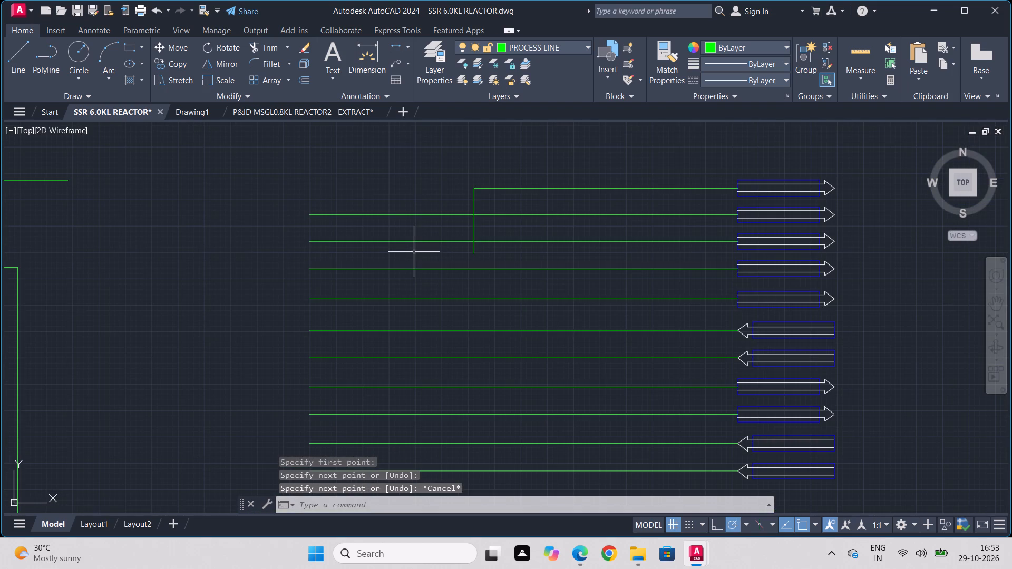
key(c)
key(Return)
scroll(468, 214, up, 2)
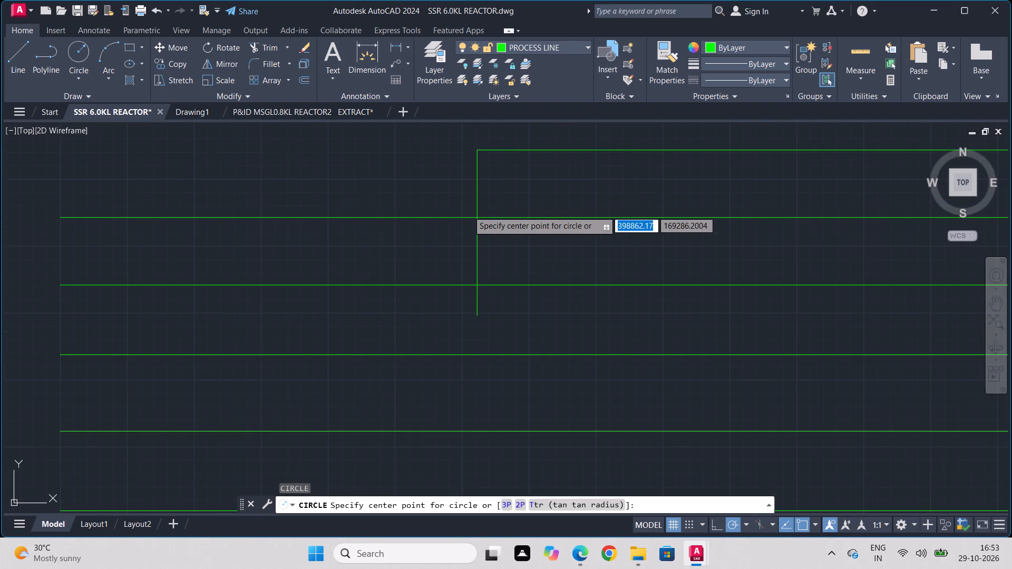
click(474, 217)
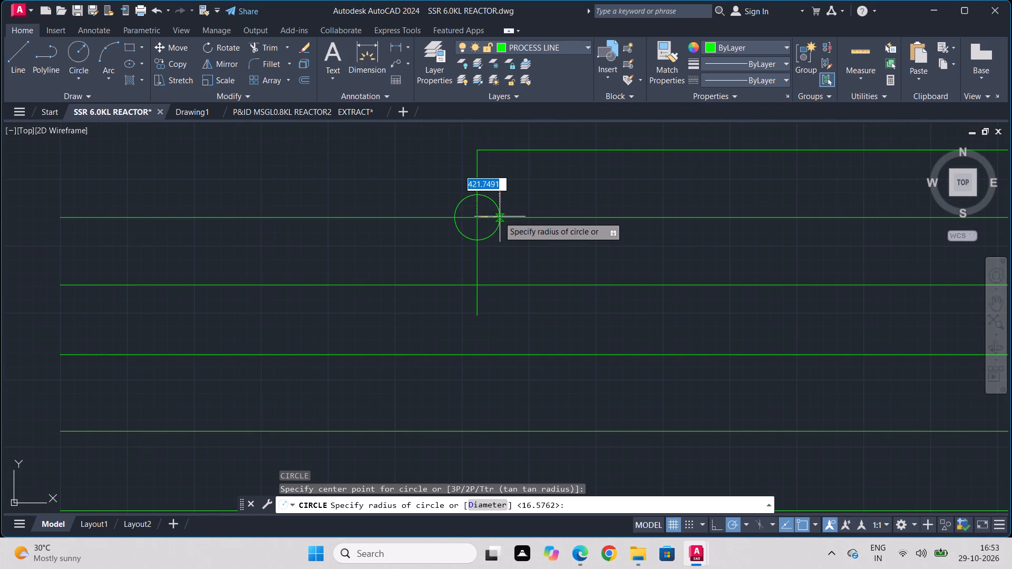
click(496, 219)
Copy the crossing circle from its centre to the vertical line's intersection with the third connector line.
click(493, 212)
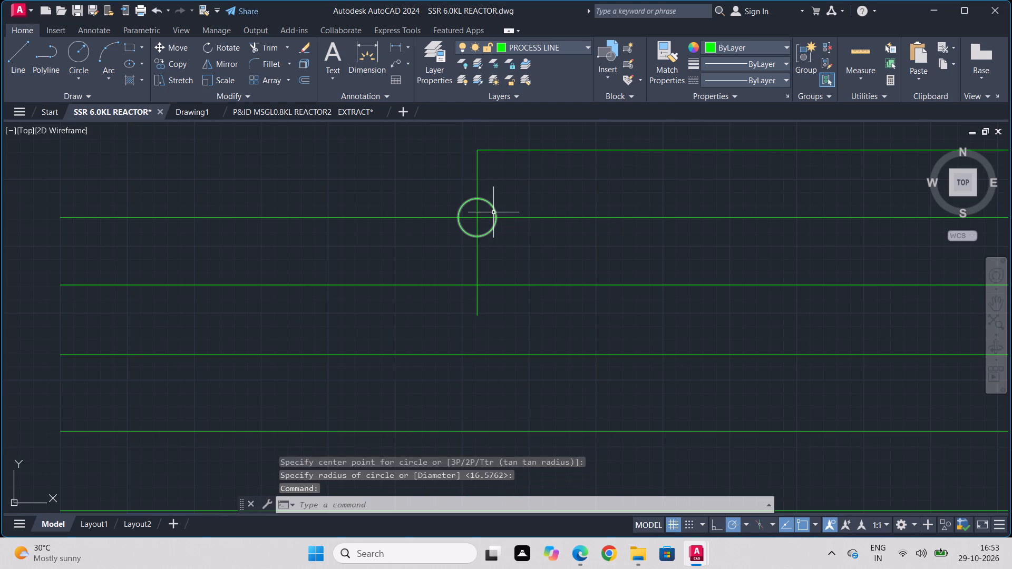
click(178, 66)
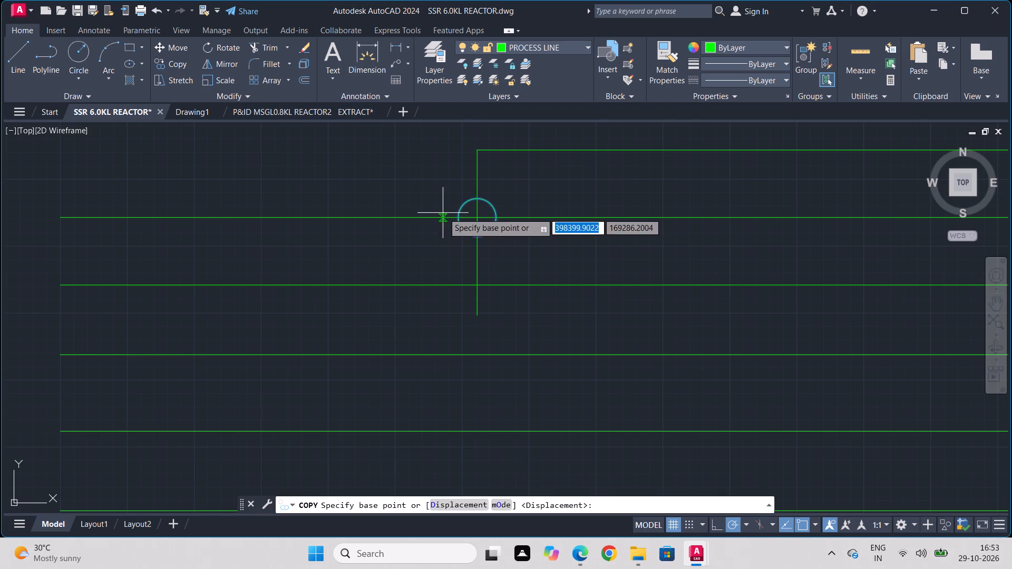
click(475, 217)
click(476, 285)
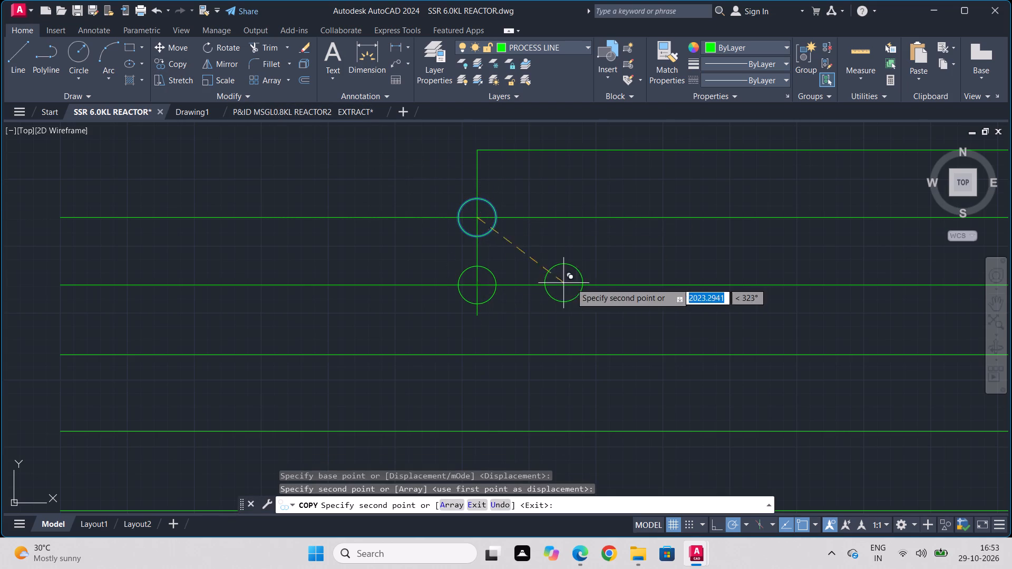
key(Escape)
Examine the reference P&ID's lines between the heat exchanger and the right-hand connectors against the redrawn lines.
scroll(174, 274, down, 2)
middle_drag(377, 297, 716, 287)
scroll(716, 287, down, 1)
middle_drag(273, 353, 852, 322)
middle_drag(165, 213, 795, 254)
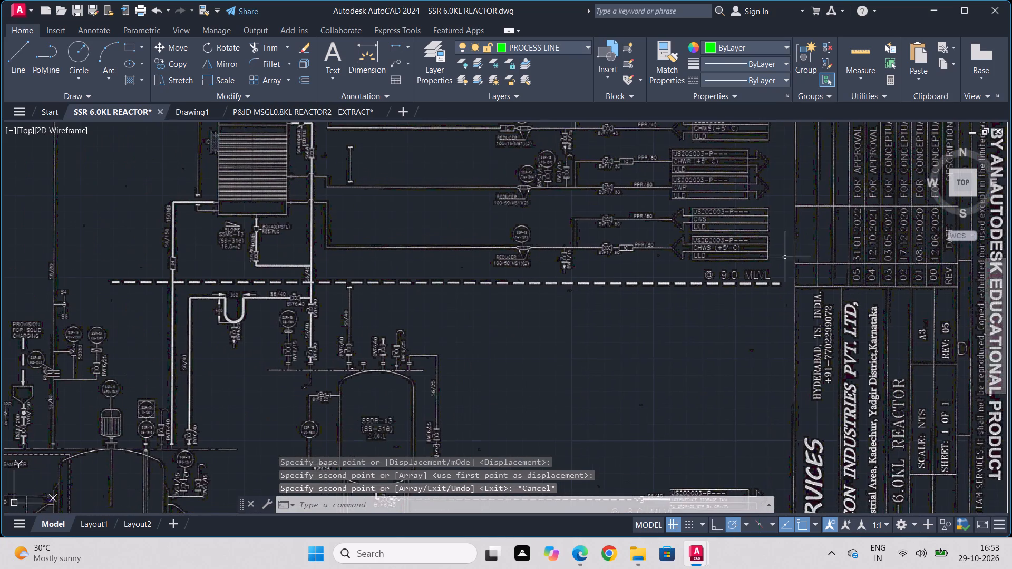
middle_drag(562, 162, 0, 120)
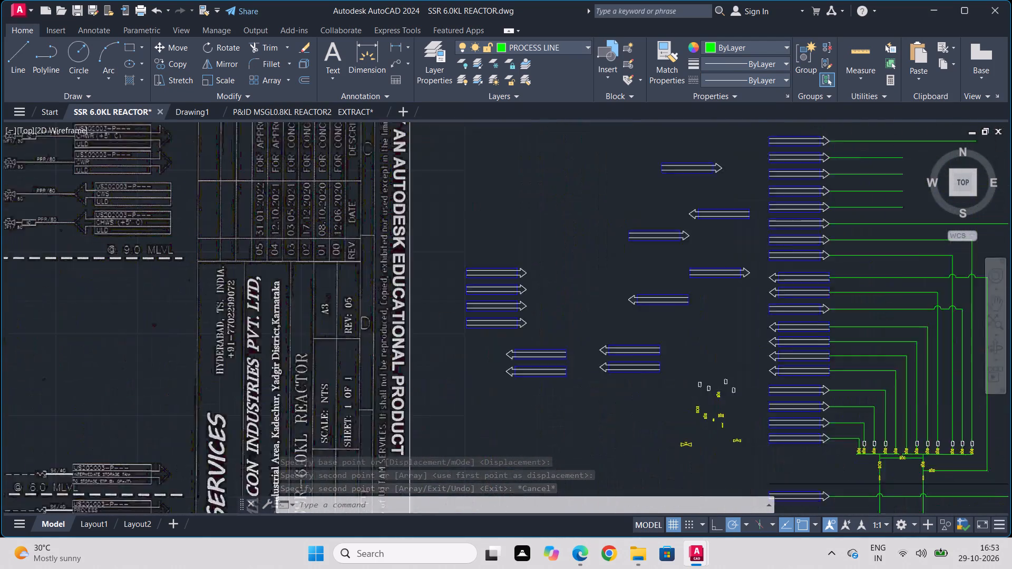
middle_drag(0, 120, 0, 111)
scroll(1011, 258, down, 1)
middle_drag(888, 270, 284, 270)
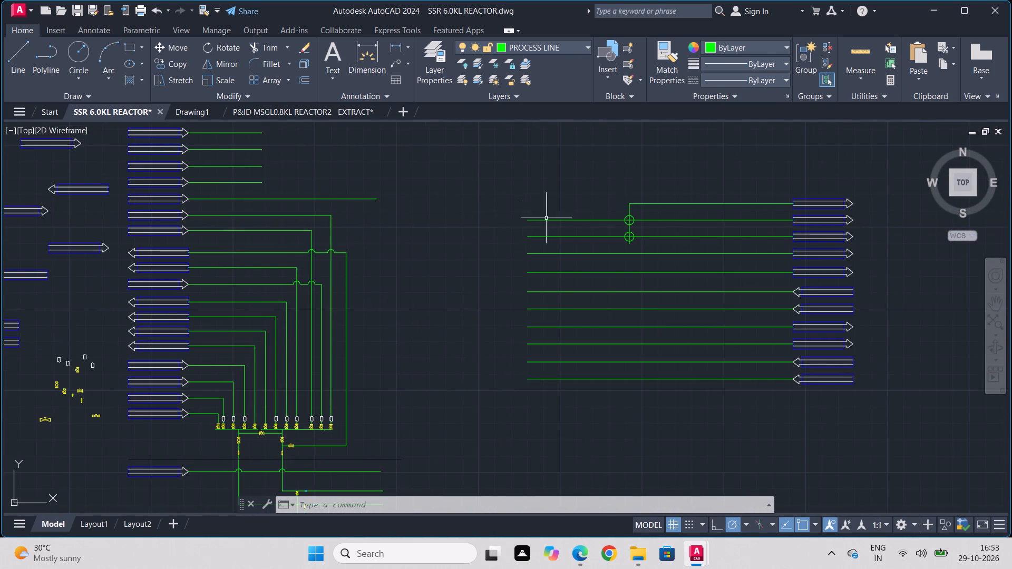
Start trimming the circles and lines at the two crossings on the right-hand connector lines.
scroll(578, 208, up, 2)
text(TR)
key(Return)
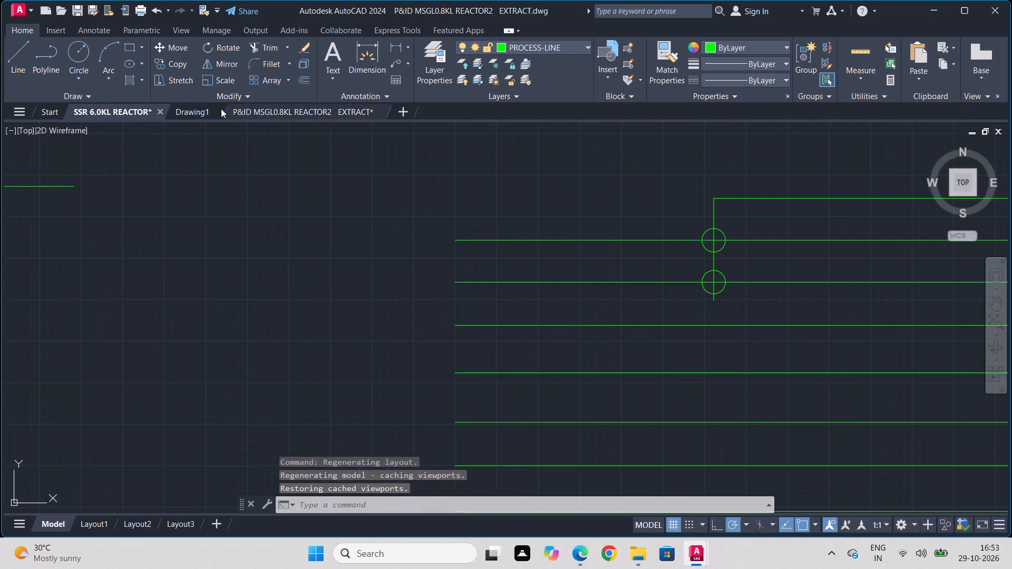
Close the reference drawing P&ID MSGL0.8KL REACTOR2 EXTRACT, saving its changes.
click(383, 108)
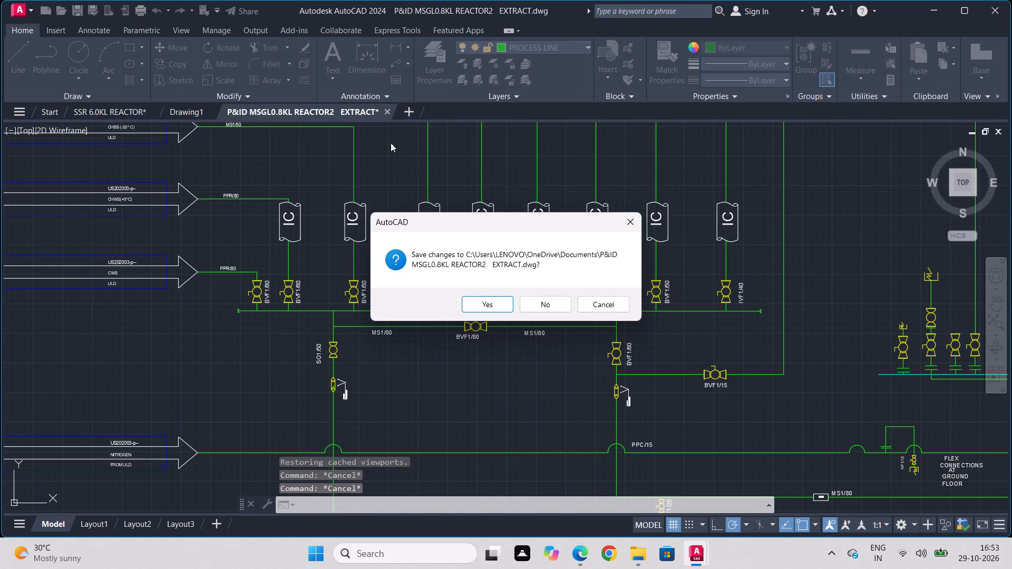
click(493, 307)
Trim the circle's left half and the vertical line inside it at the second connector line, leaving a right-facing jump arc.
scroll(320, 234, down, 1)
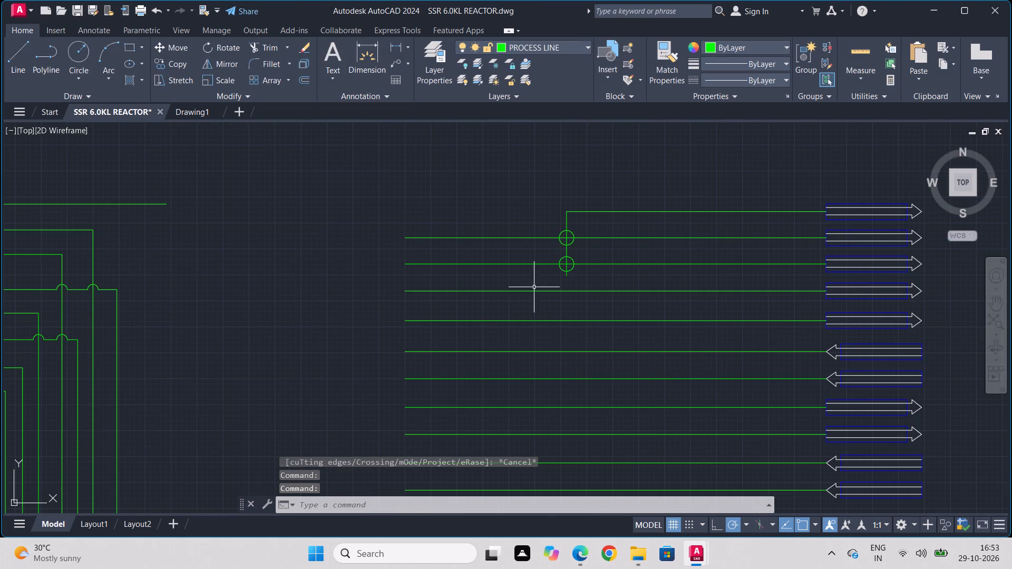
text(TR)
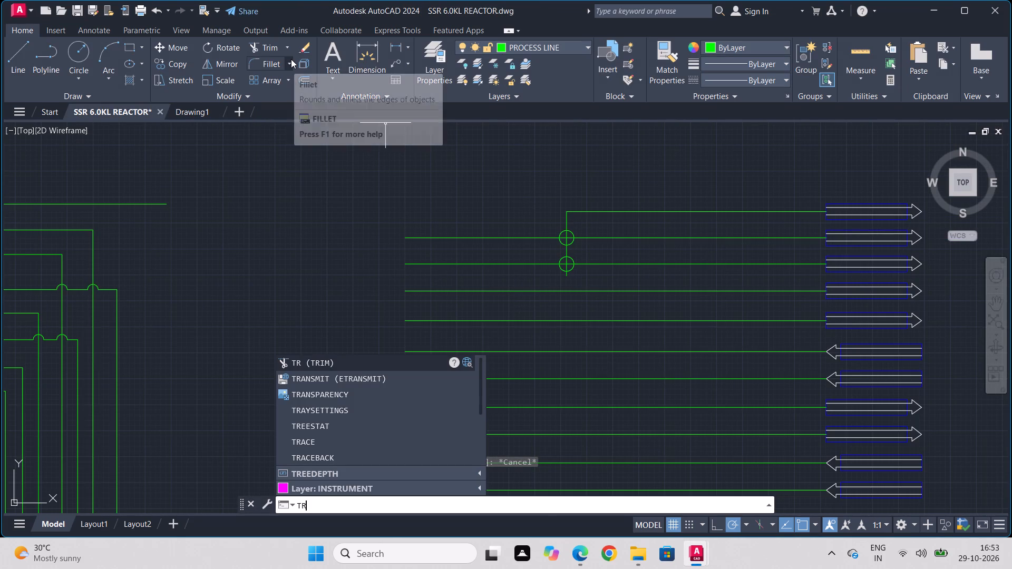
key(Return)
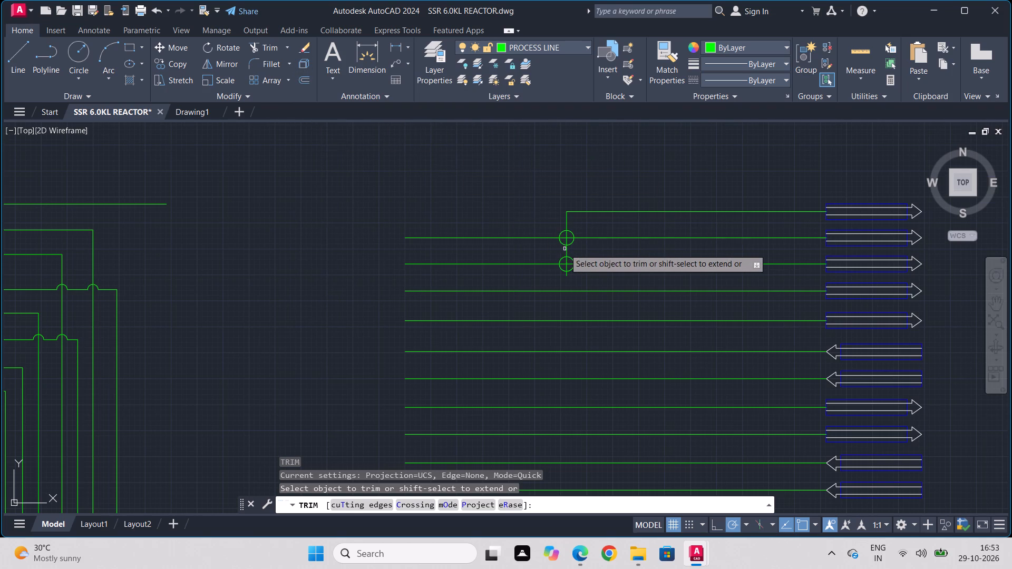
scroll(565, 249, up, 2)
drag(557, 206, 556, 246)
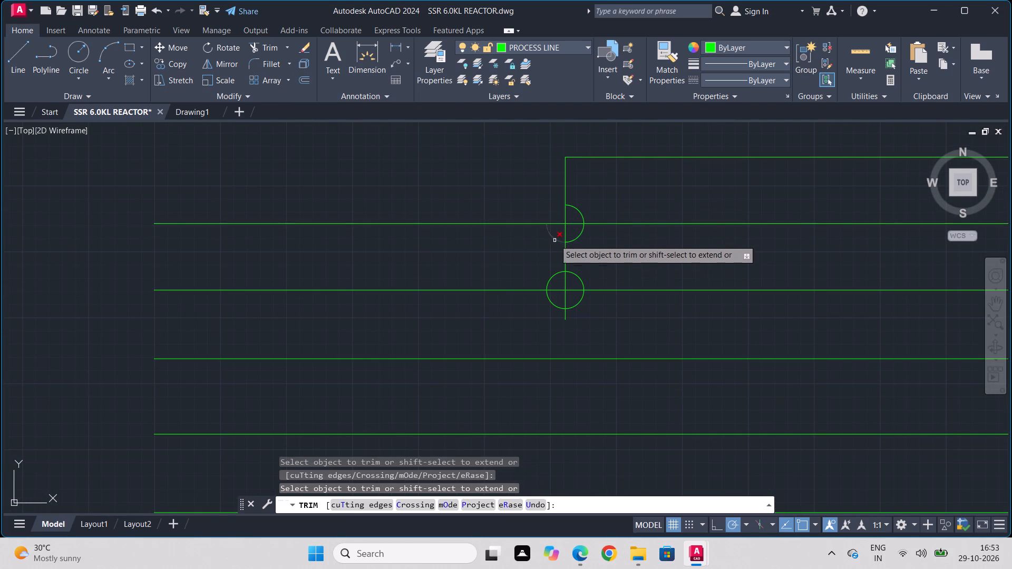
click(554, 230)
drag(556, 236, 551, 247)
click(563, 217)
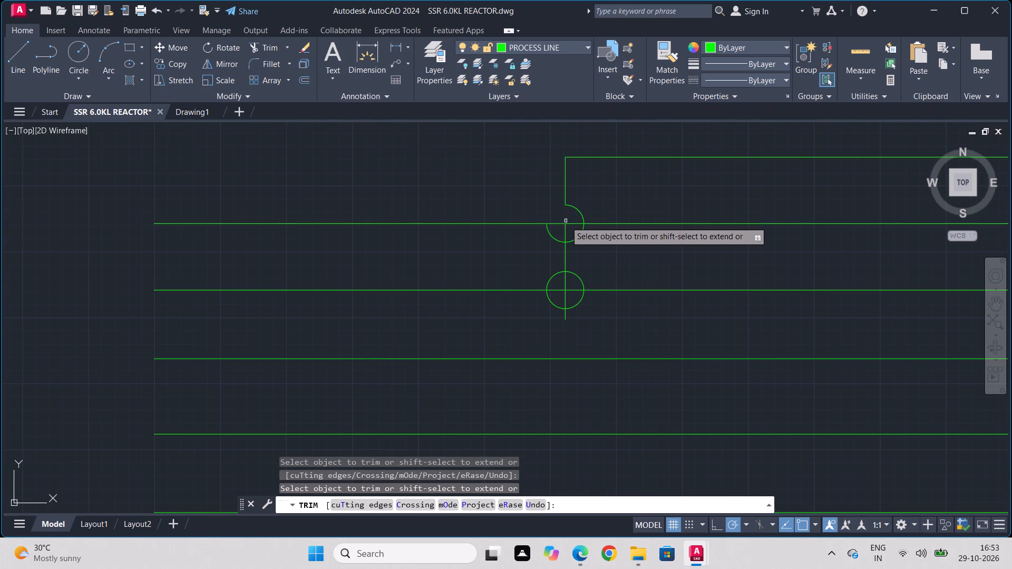
click(566, 230)
click(552, 235)
Trim the crossing at the third connector line to a matching right-facing jump arc, removing the vertical line inside it.
click(557, 274)
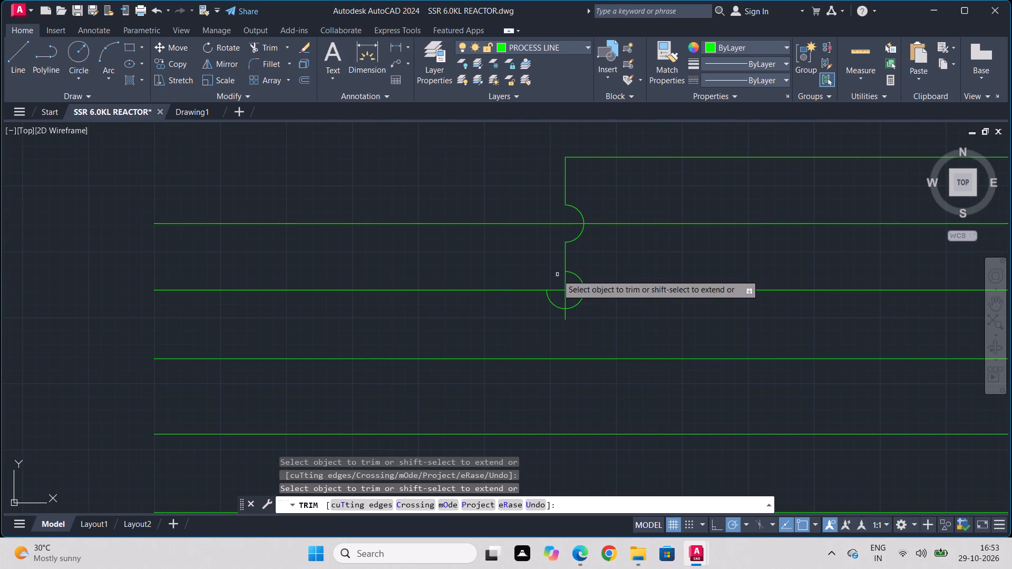
click(554, 301)
click(547, 311)
click(566, 297)
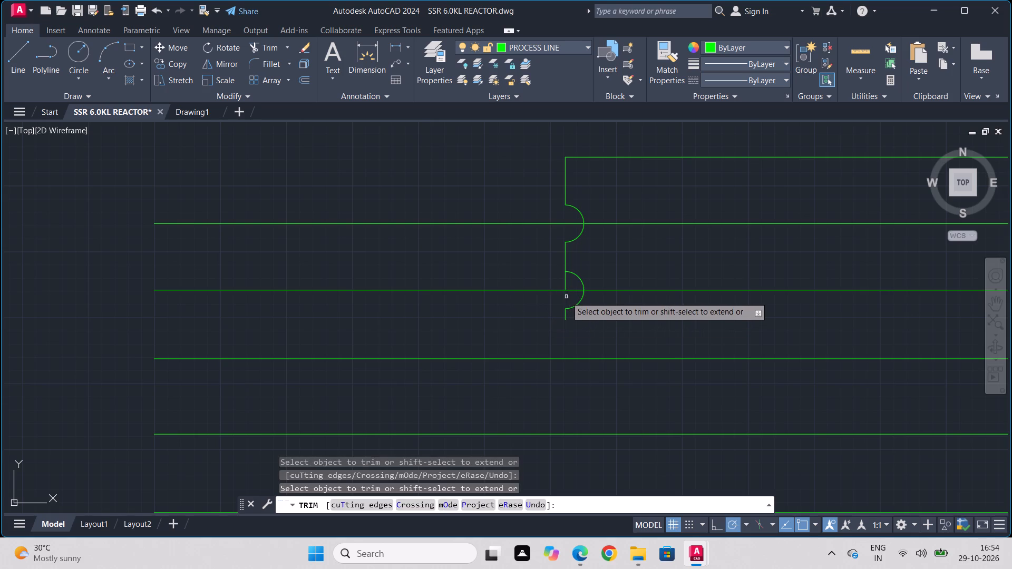
click(566, 282)
scroll(454, 282, down, 2)
middle_drag(453, 284, 563, 251)
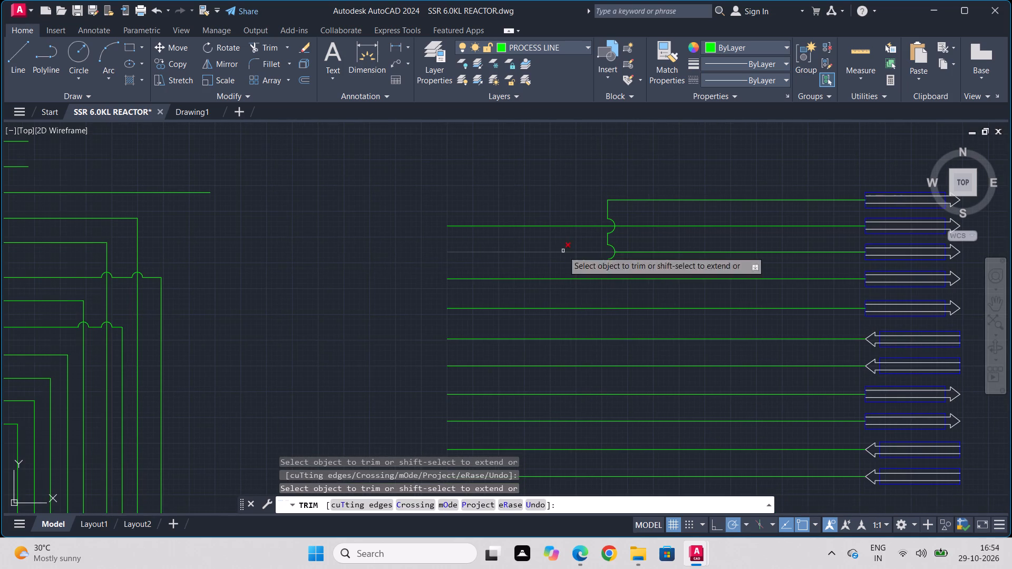
key(Escape)
Extend the vertical run with a short line straight down from its lower end, stopping above the fourth connector line.
key(l)
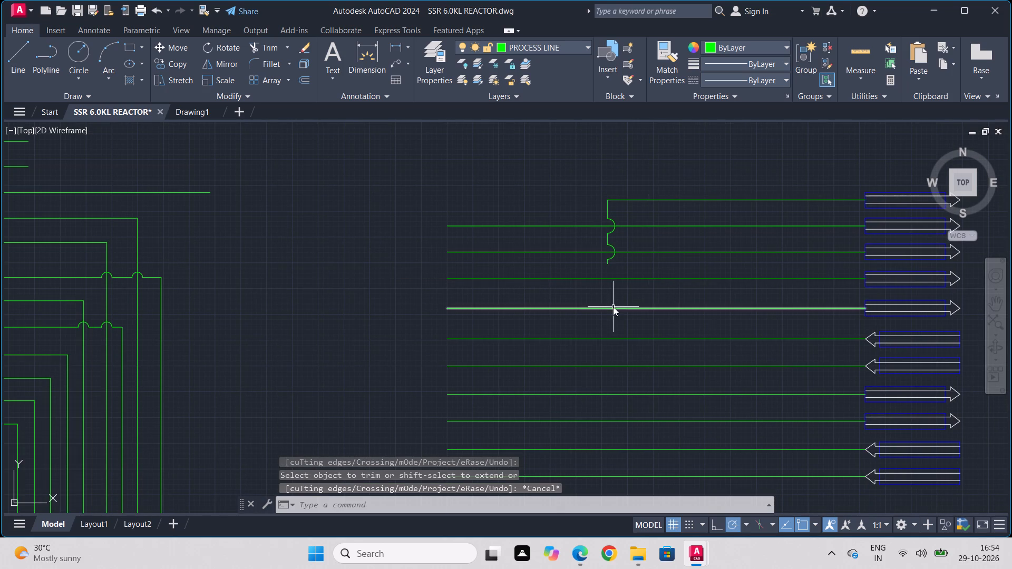
key(Return)
scroll(611, 271, up, 3)
click(585, 244)
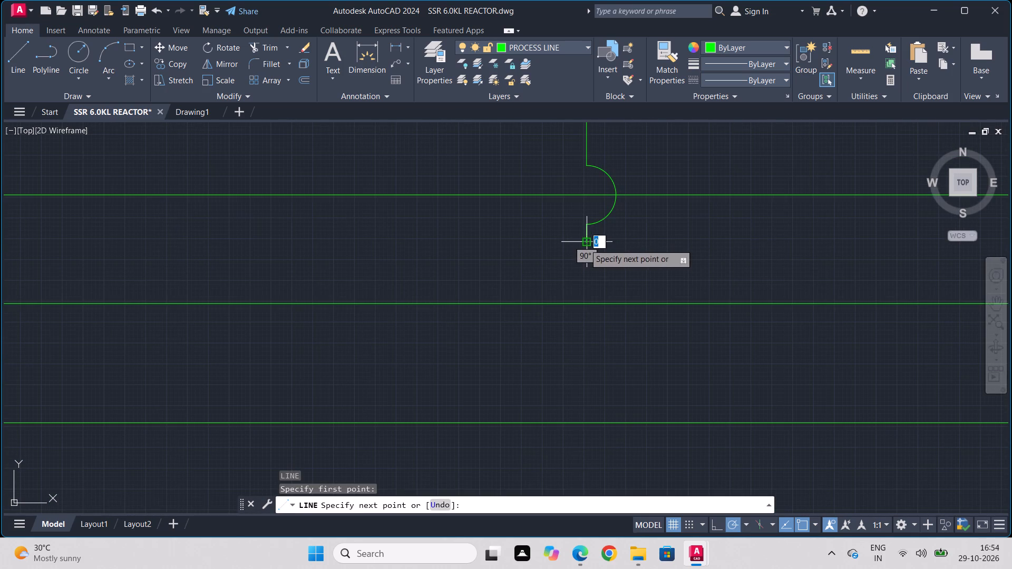
click(585, 267)
key(Escape)
scroll(747, 309, down, 2)
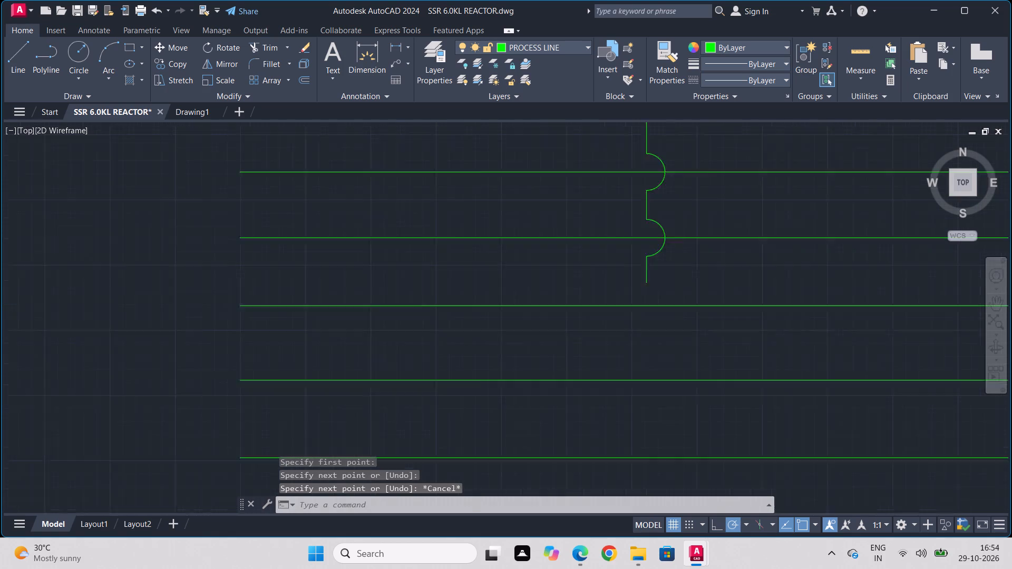
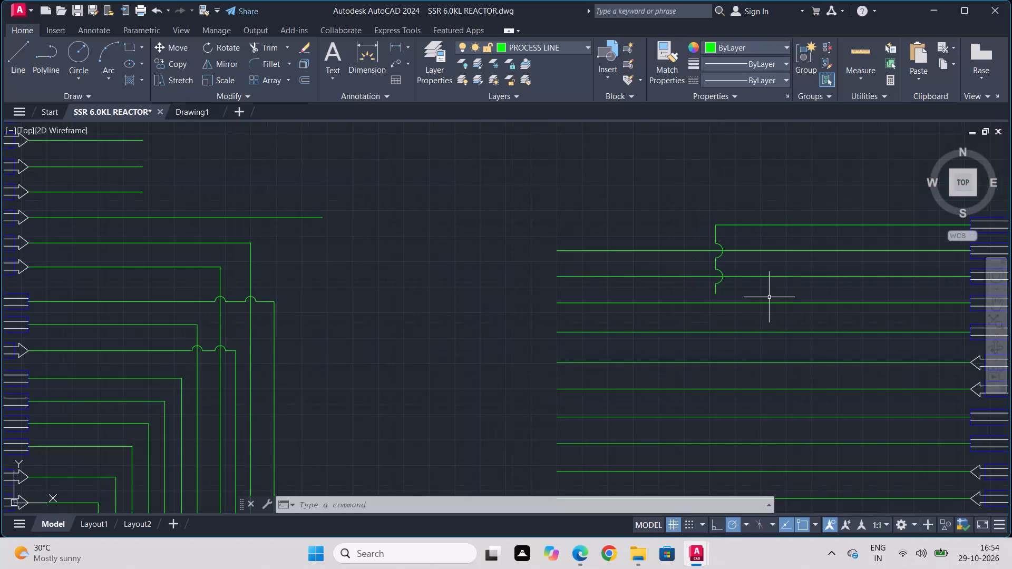
Copy the vertical valve symbol with the side lever from the spare symbol group into empty space beside the group.
middle_drag(769, 297, 628, 308)
scroll(821, 323, up, 1)
middle_drag(820, 323, 838, 272)
scroll(820, 323, up, 1)
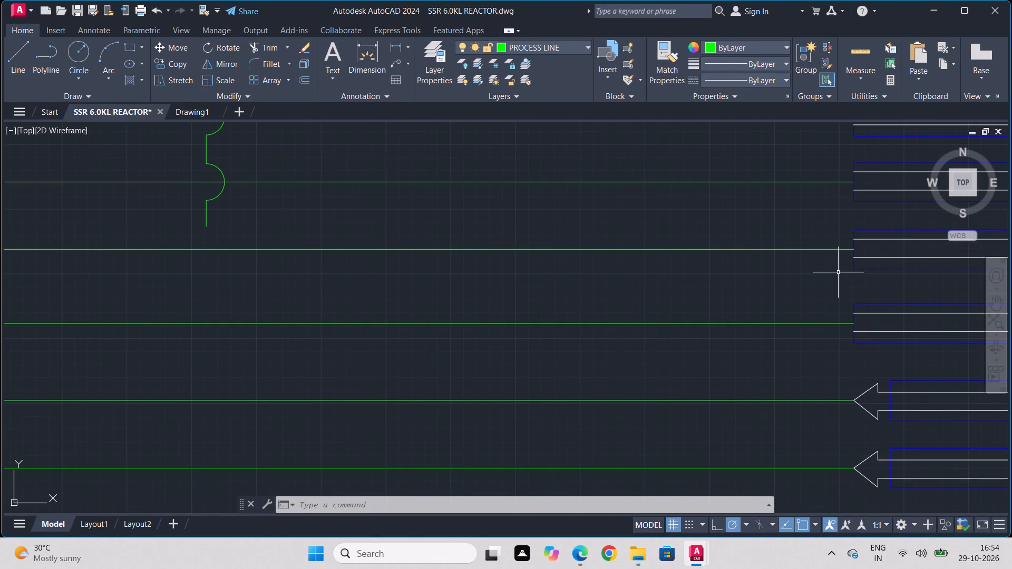
scroll(586, 333, down, 2)
middle_drag(394, 361, 398, 361)
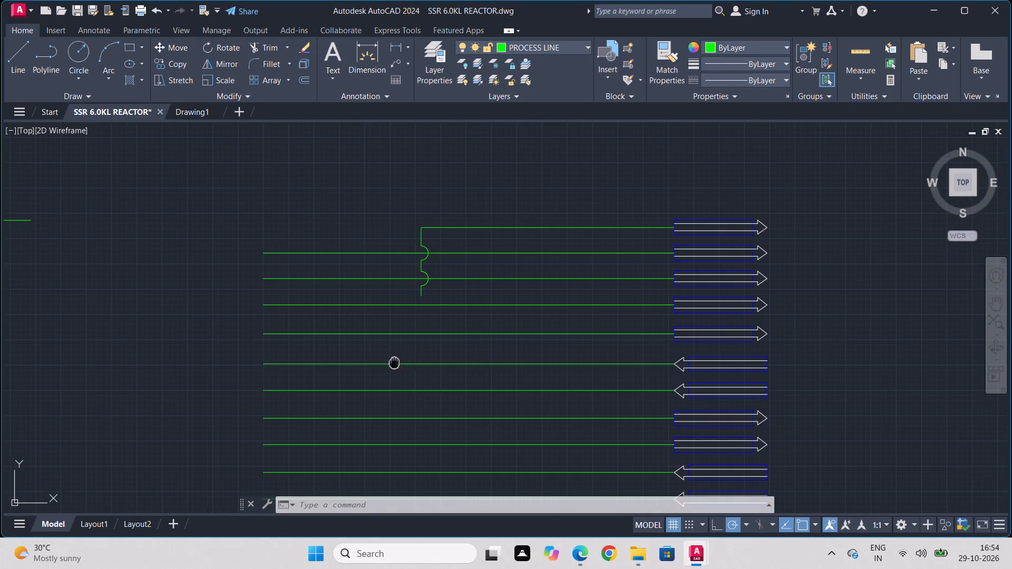
middle_drag(398, 361, 912, 285)
scroll(876, 290, down, 2)
scroll(586, 377, up, 3)
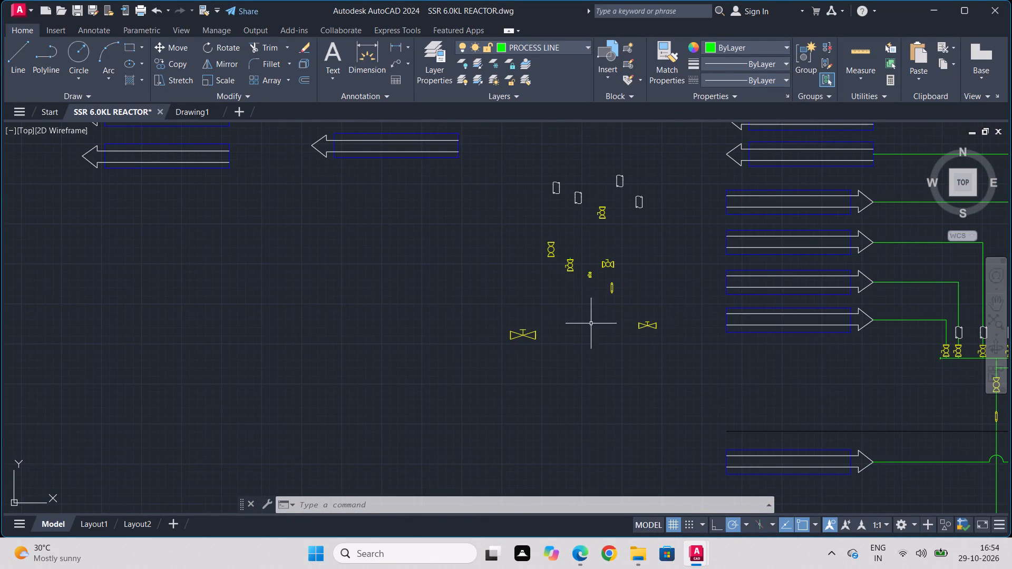
scroll(591, 232, up, 2)
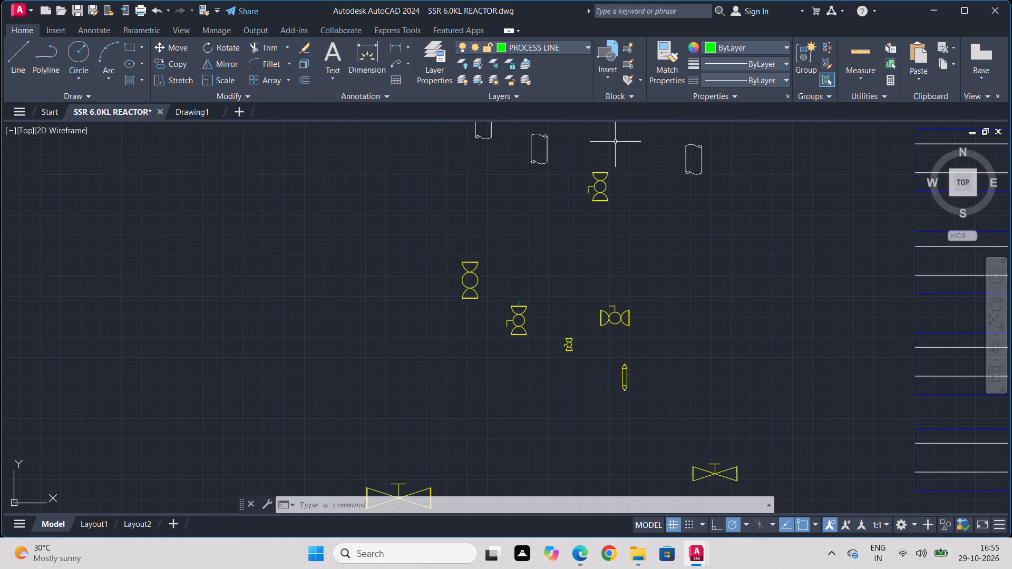
click(615, 152)
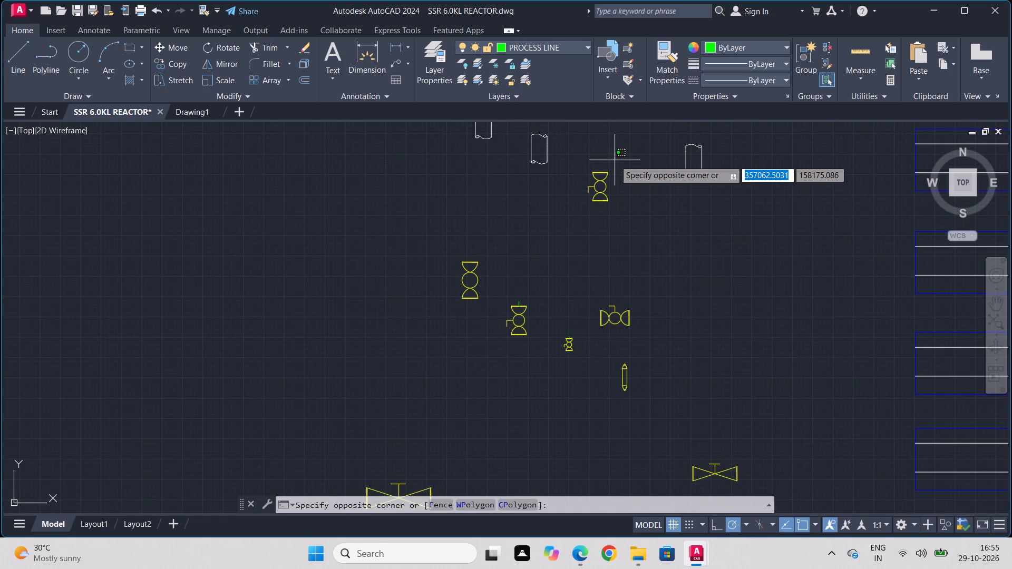
key(Escape)
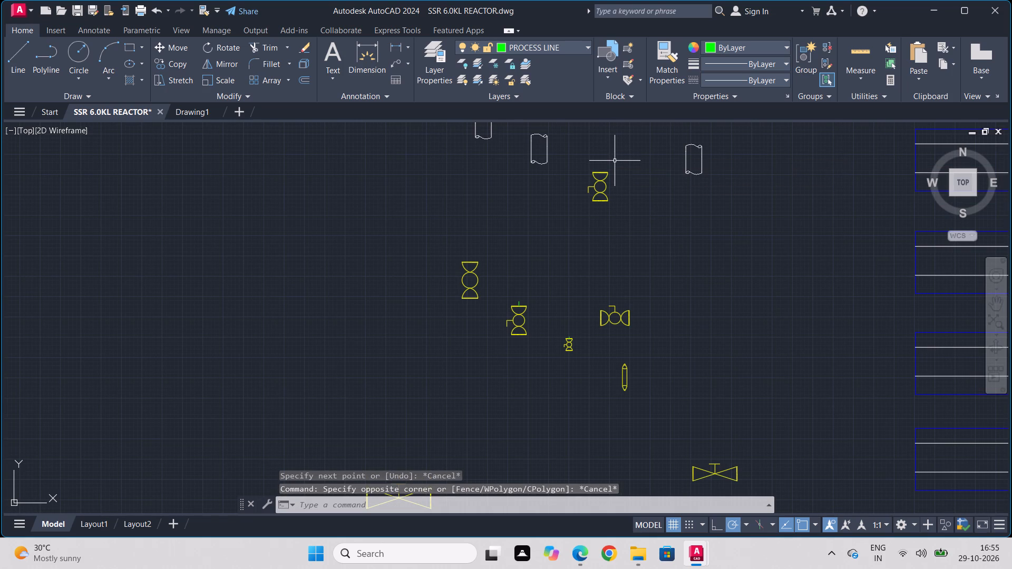
click(619, 154)
click(572, 227)
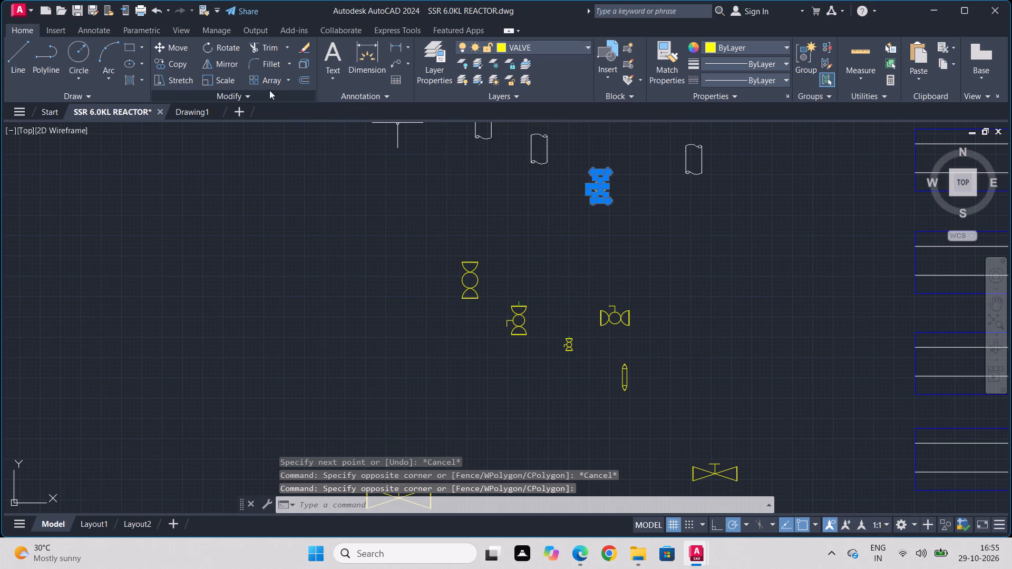
drag(158, 60, 163, 62)
drag(592, 189, 594, 192)
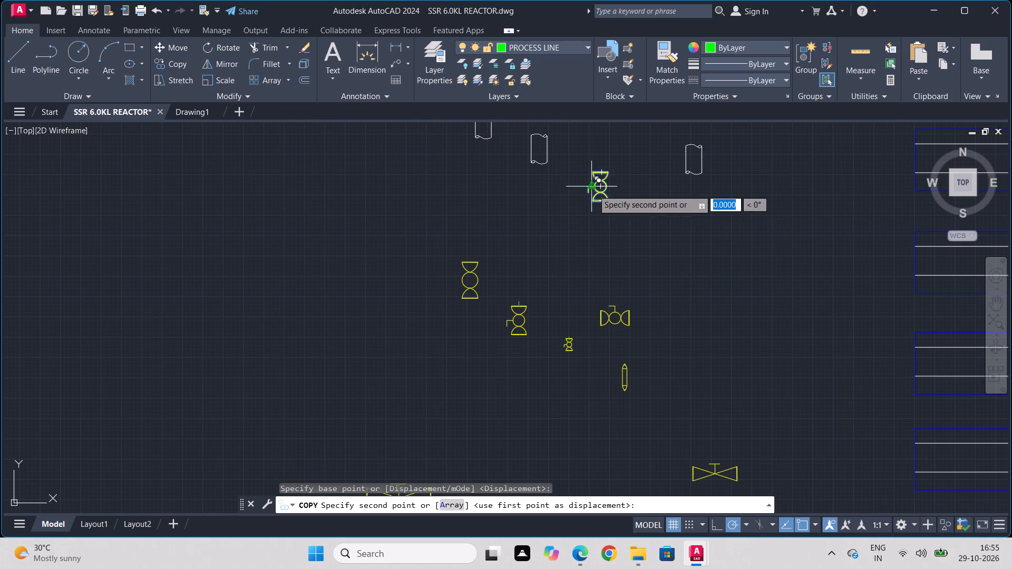
drag(594, 192, 595, 194)
click(748, 310)
key(Escape)
Rotate the copied valve symbol by 270° about its top end, making it horizontal with the lever up.
drag(787, 264, 768, 293)
drag(679, 396, 682, 391)
click(211, 45)
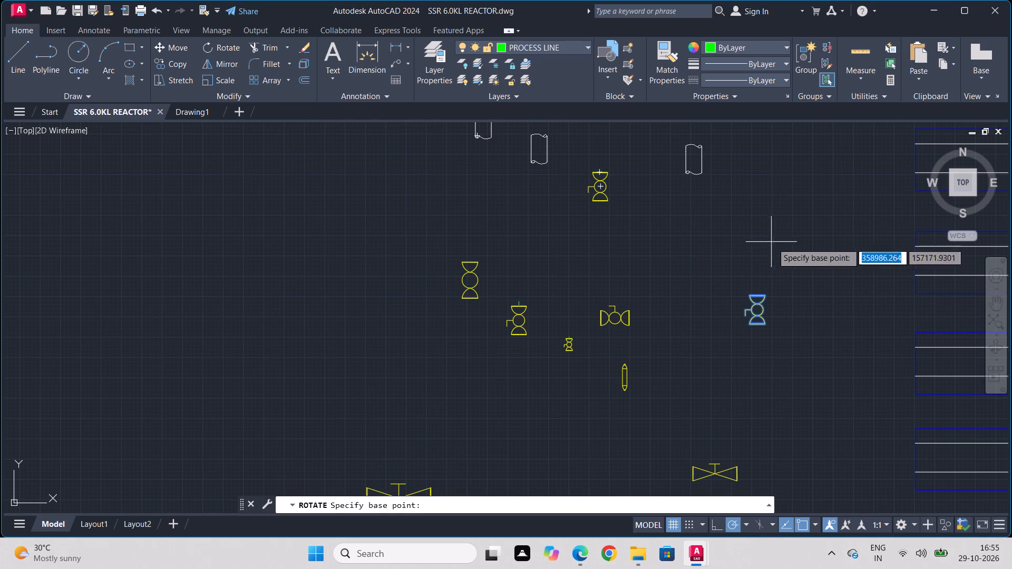
click(756, 296)
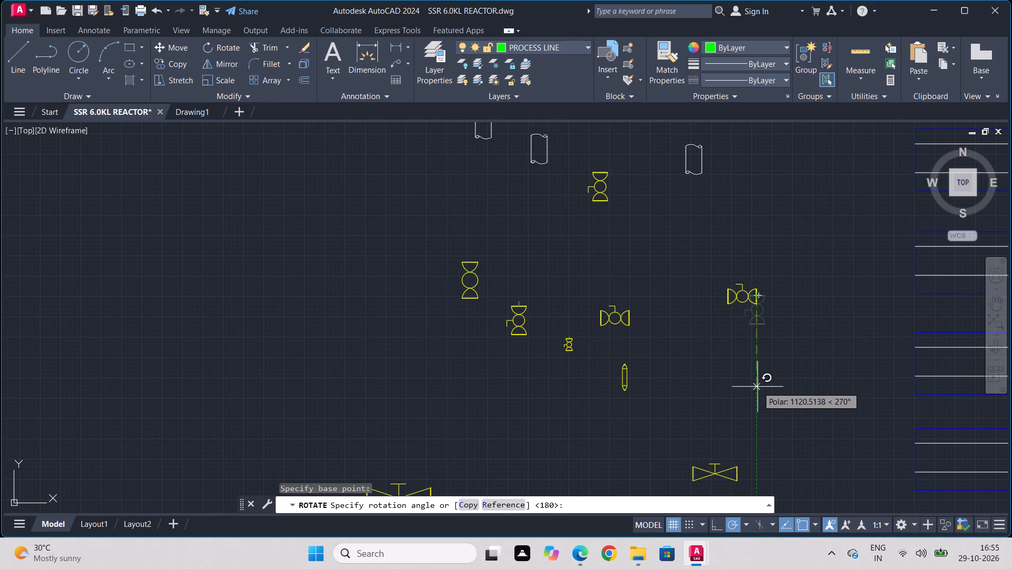
click(757, 409)
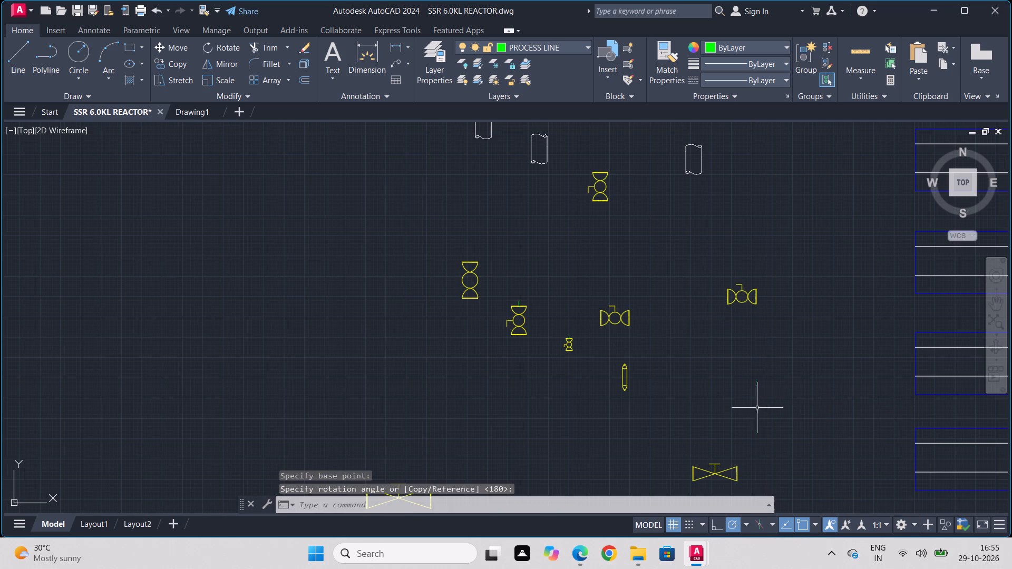
Copy the horizontal valve by its outlet end onto the right-side process line just above the first left-pointing arrow.
drag(812, 246, 791, 263)
click(686, 354)
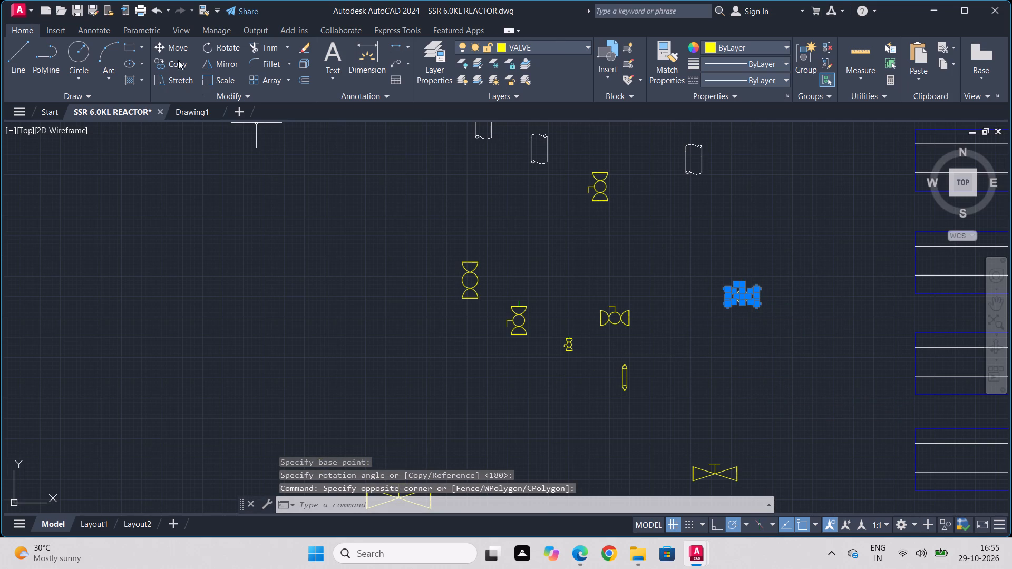
click(178, 66)
scroll(760, 300, up, 2)
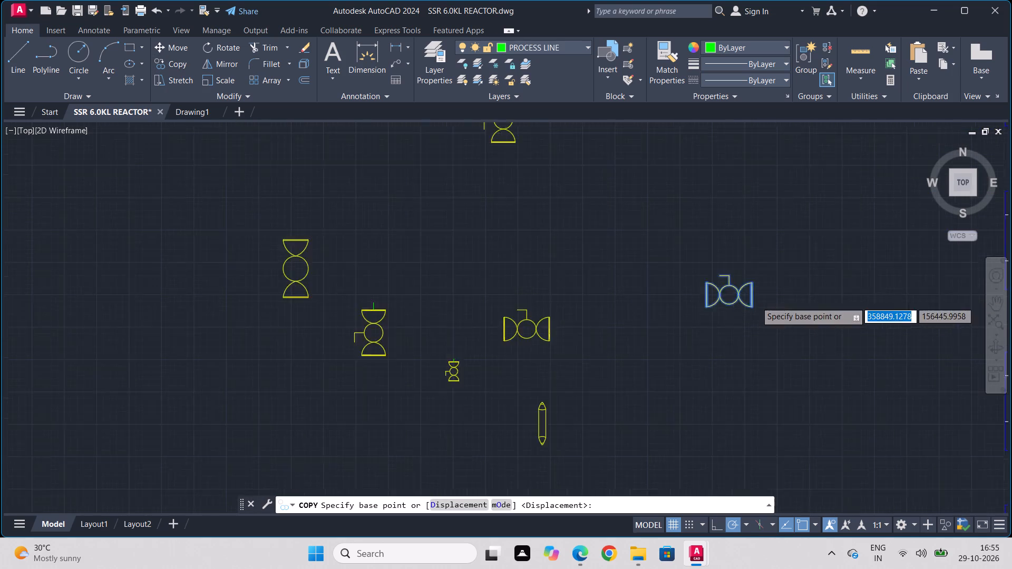
scroll(756, 301, up, 1)
click(740, 280)
scroll(1001, 339, down, 1)
middle_drag(988, 344, 605, 332)
scroll(612, 332, down, 1)
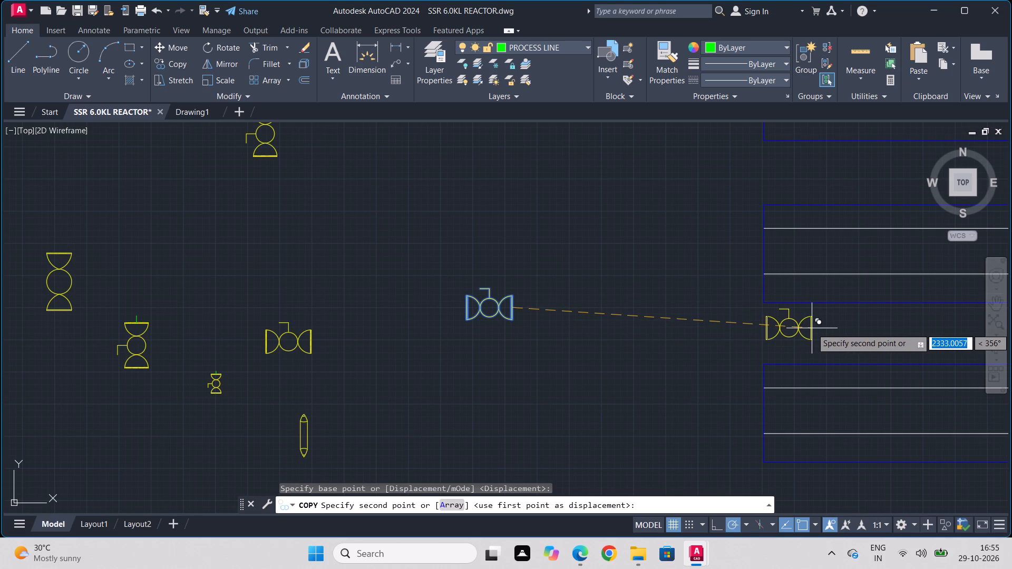
middle_drag(811, 328, 381, 315)
scroll(381, 315, down, 1)
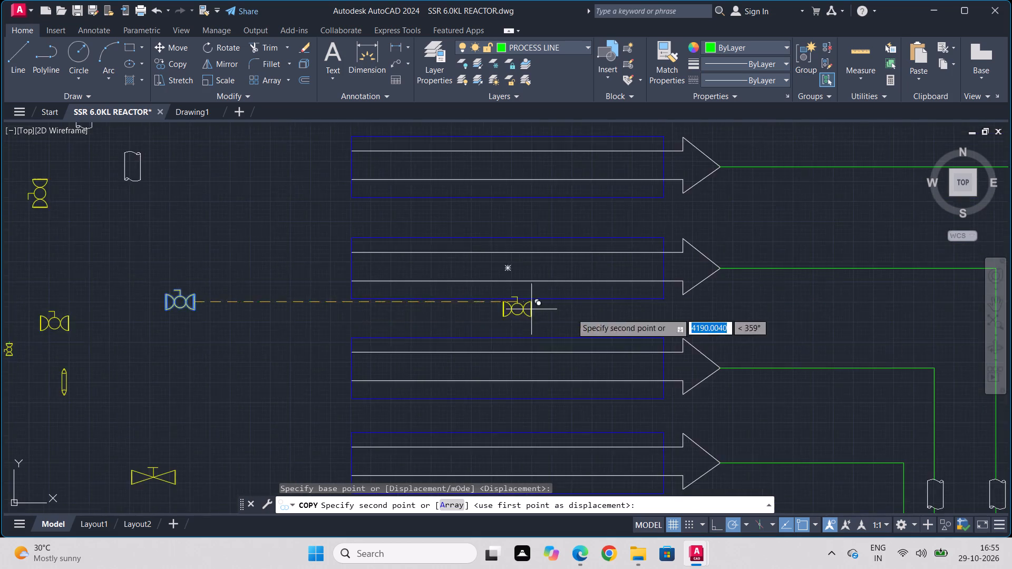
scroll(588, 313, down, 1)
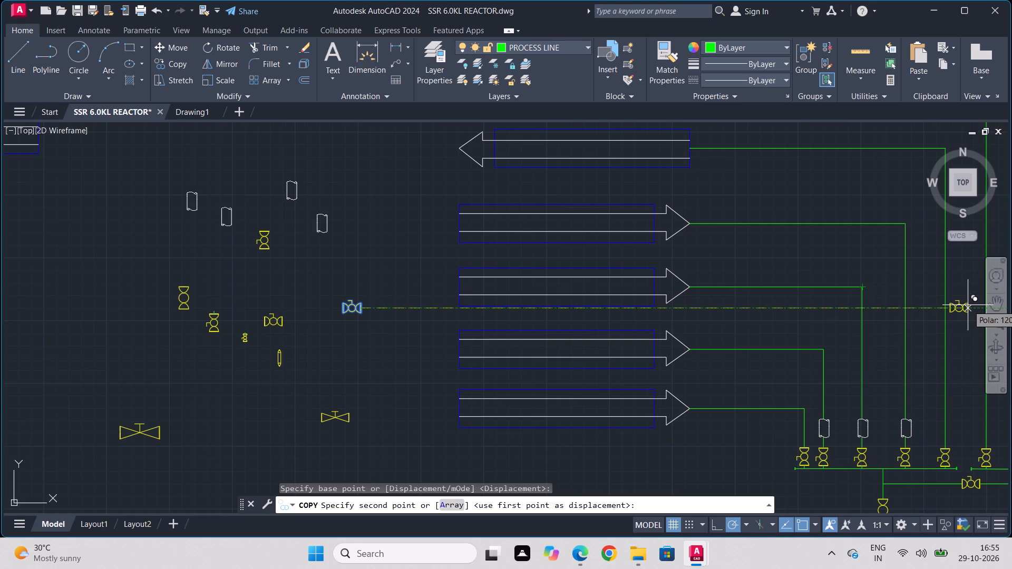
middle_drag(968, 305, 548, 308)
scroll(495, 308, down, 2)
middle_drag(830, 247, 680, 285)
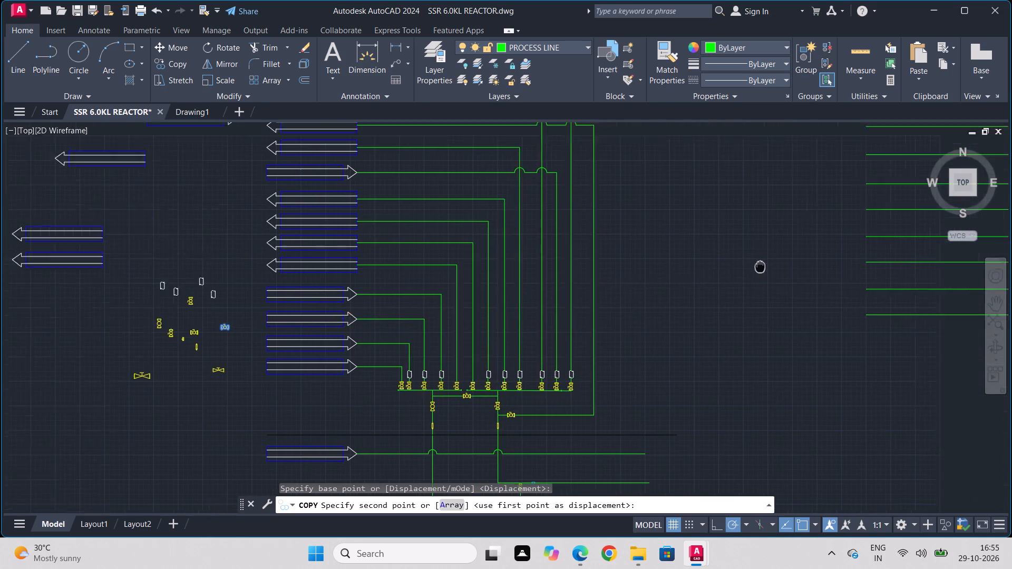
middle_drag(680, 285, 163, 337)
scroll(607, 246, up, 2)
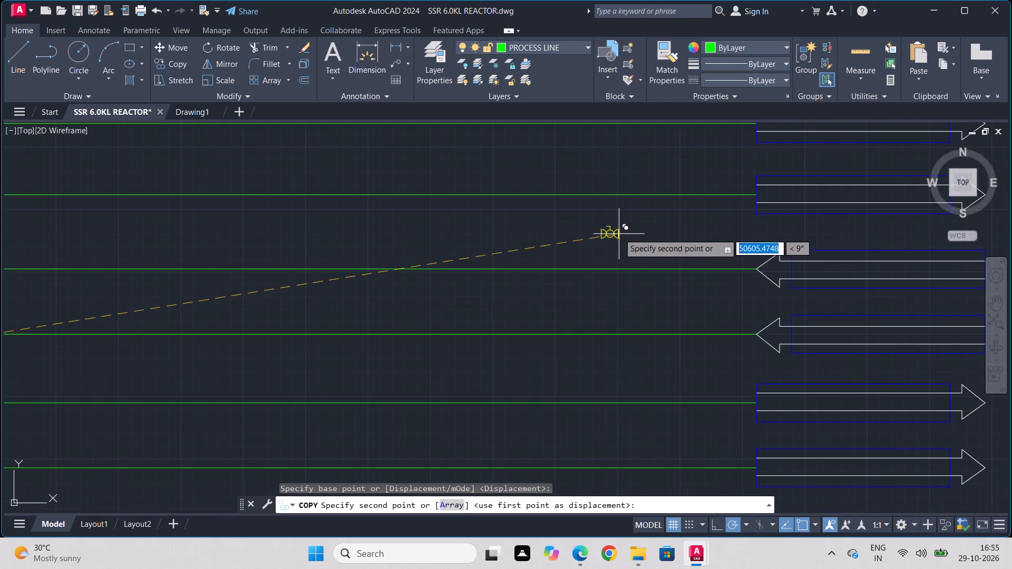
scroll(618, 207, up, 2)
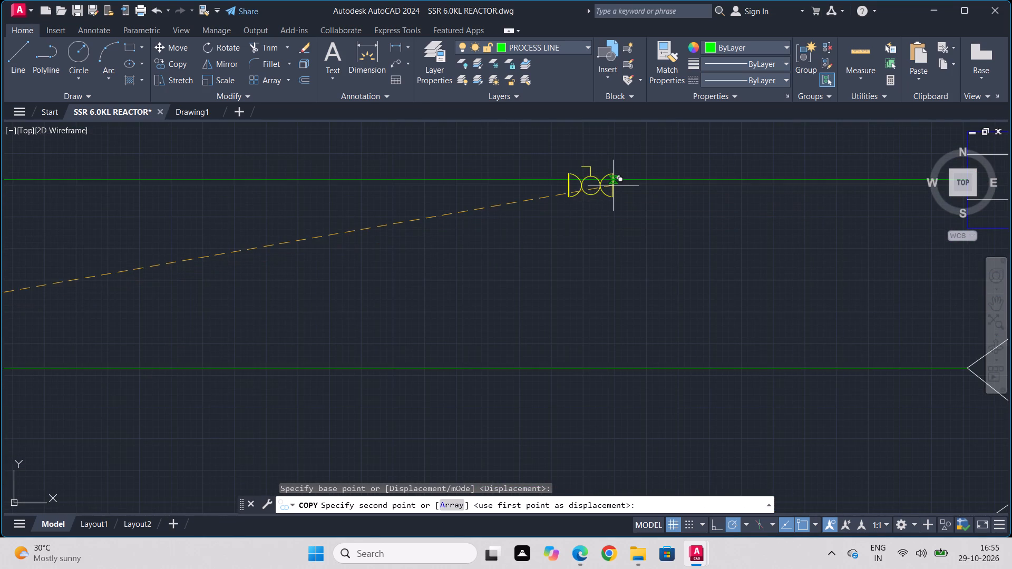
scroll(591, 181, up, 2)
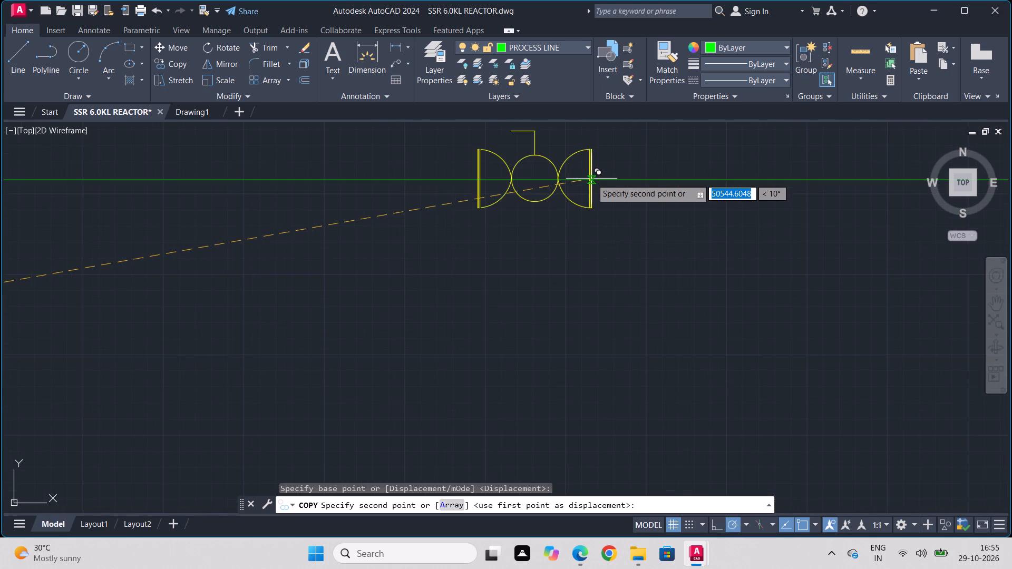
click(586, 180)
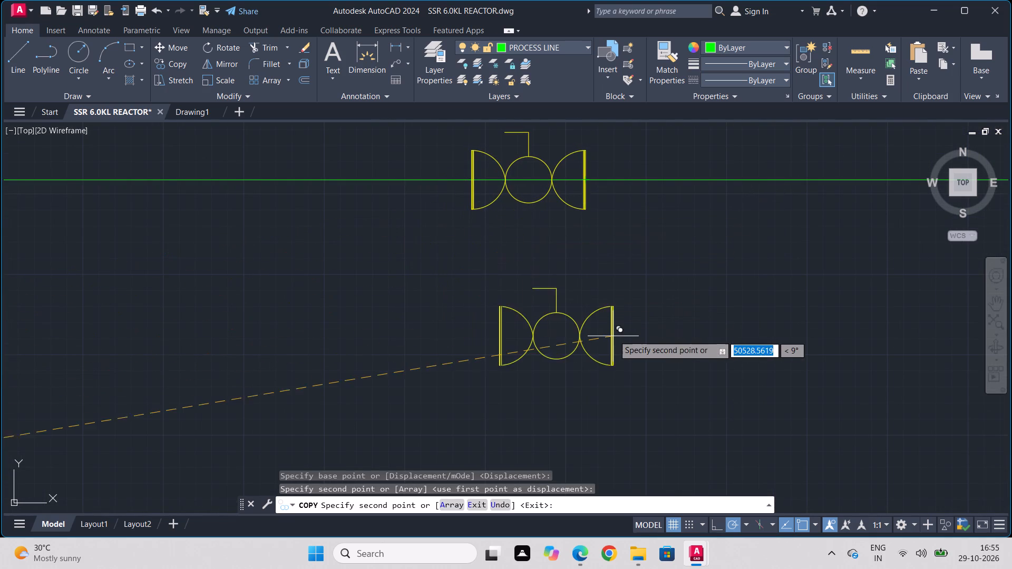
Place valve copies on the two process lines ending at the upper pair of left-pointing arrows, roughly aligned below the first valve.
scroll(719, 352, down, 1)
middle_drag(719, 352, 748, 232)
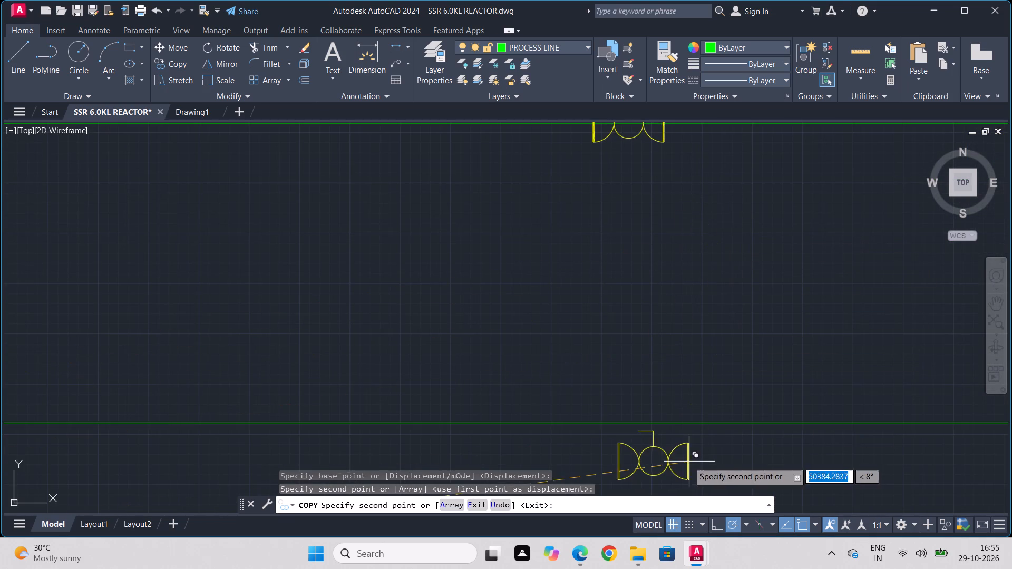
click(668, 421)
scroll(860, 512, down, 1)
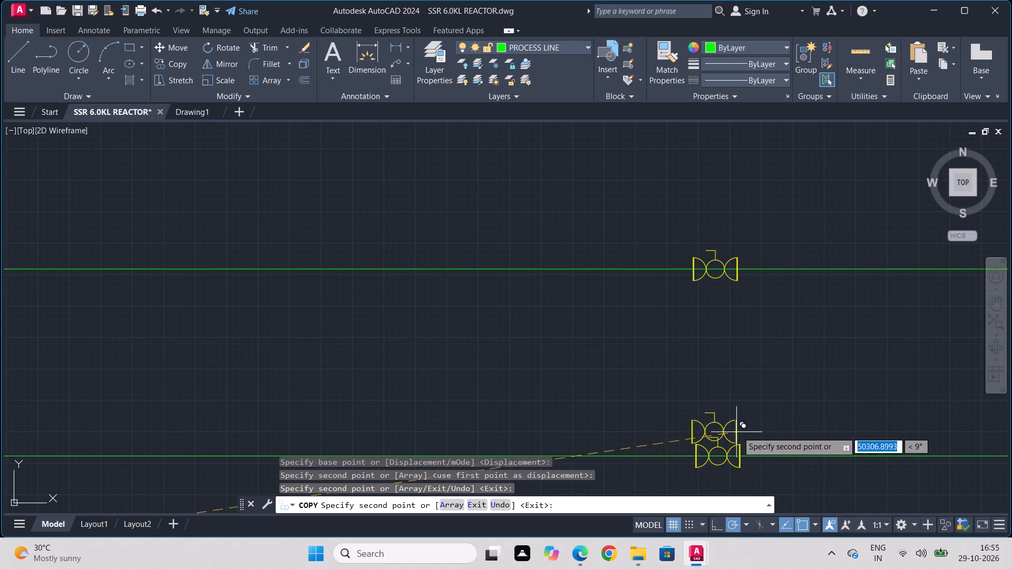
scroll(739, 430, down, 1)
middle_drag(739, 430, 765, 100)
scroll(765, 258, down, 1)
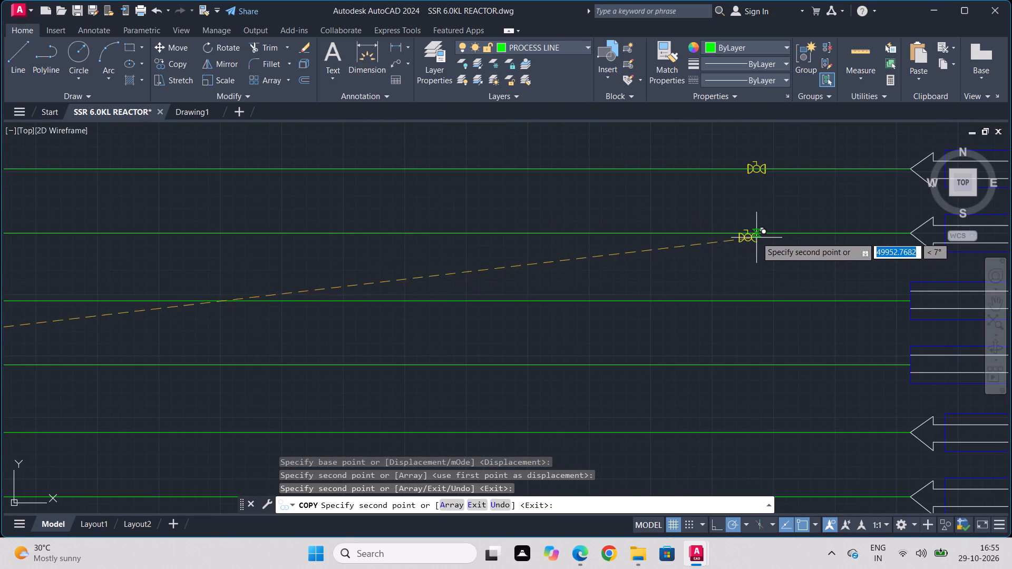
scroll(760, 232, up, 1)
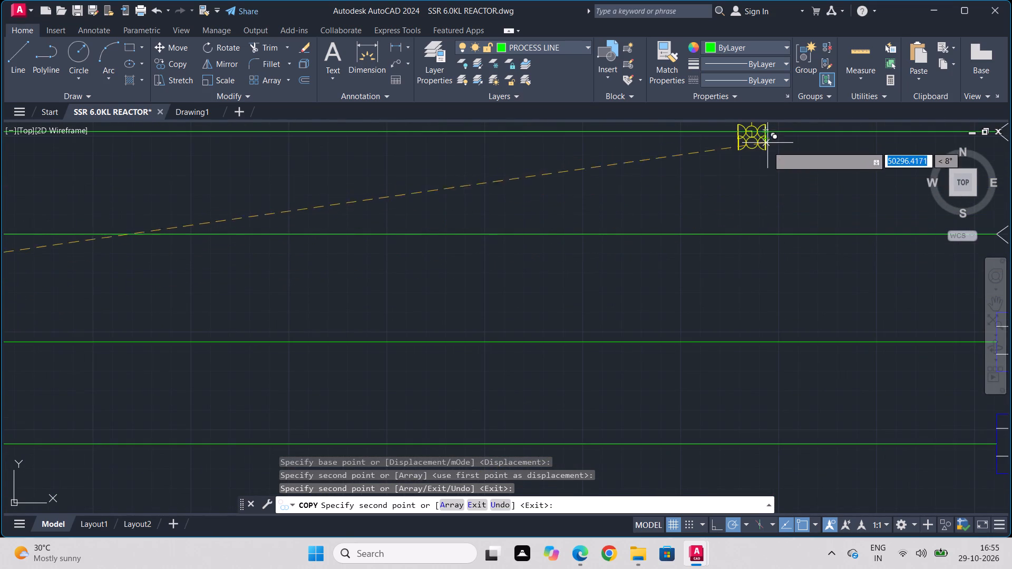
click(767, 232)
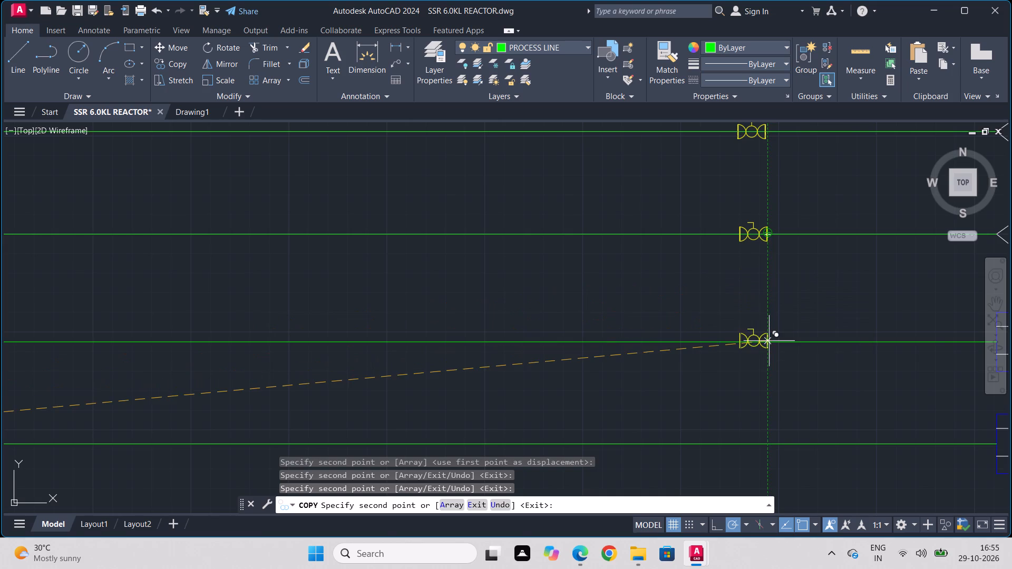
Place valve copies on the remaining four process lines down to the lowest one, roughly aligned in the same column, and finish copying.
click(770, 343)
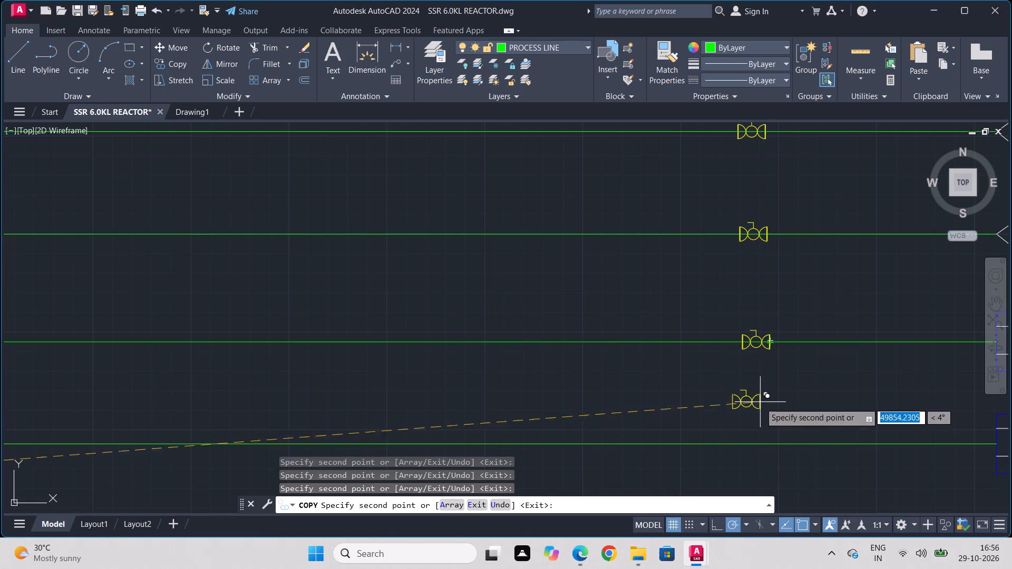
click(770, 444)
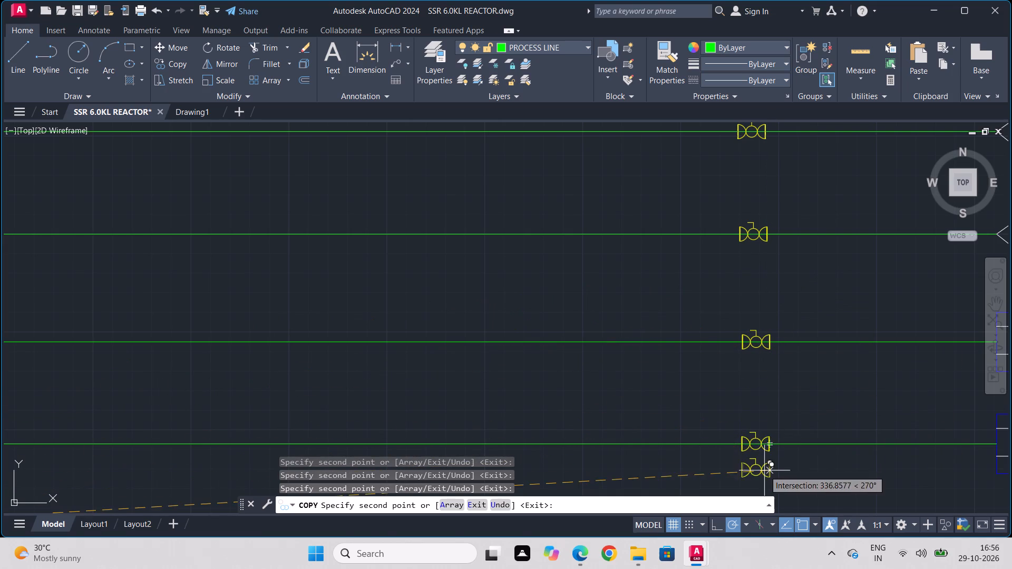
middle_drag(764, 470, 790, 280)
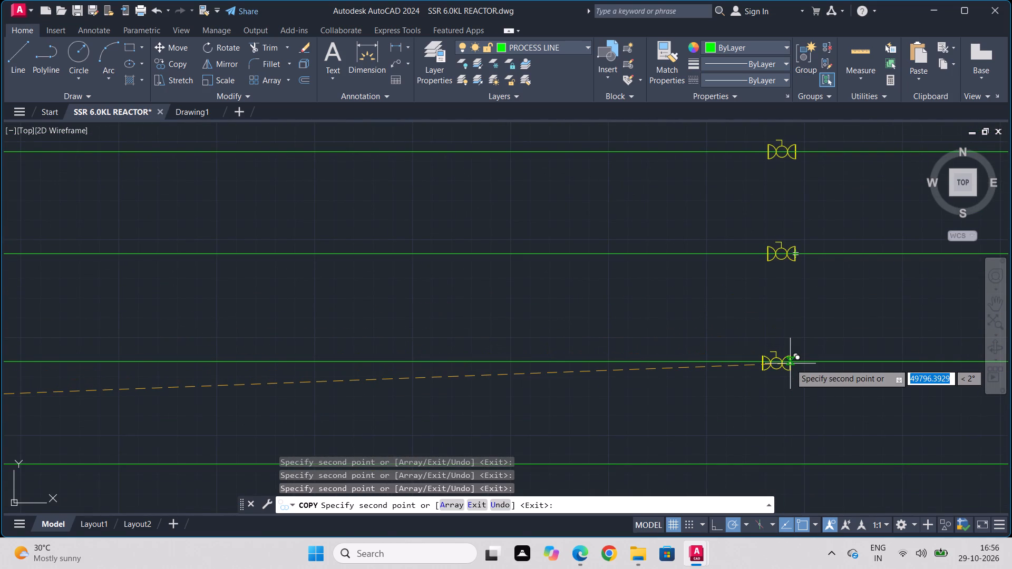
click(792, 364)
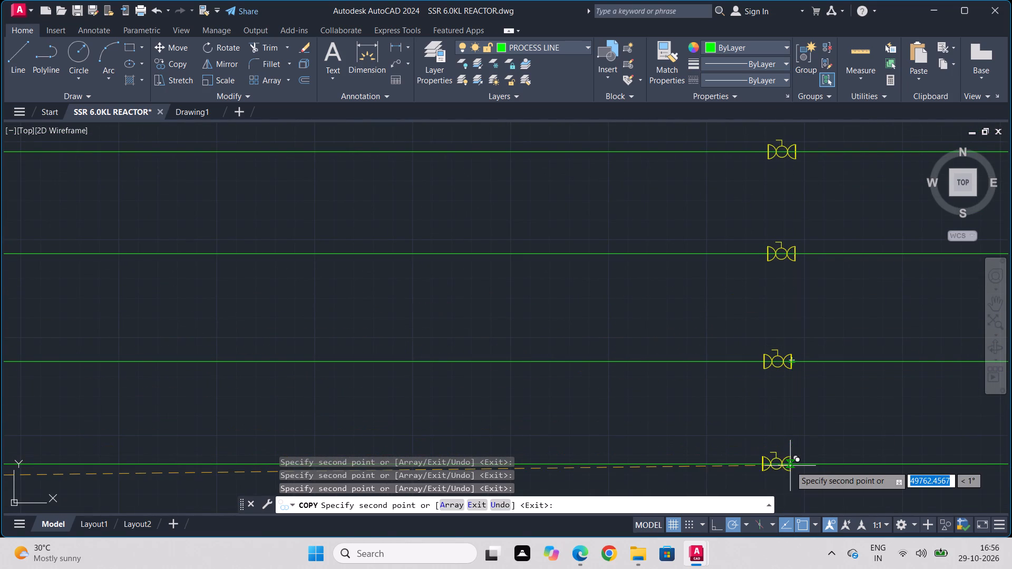
click(792, 464)
scroll(831, 483, down, 1)
middle_drag(831, 483, 836, 375)
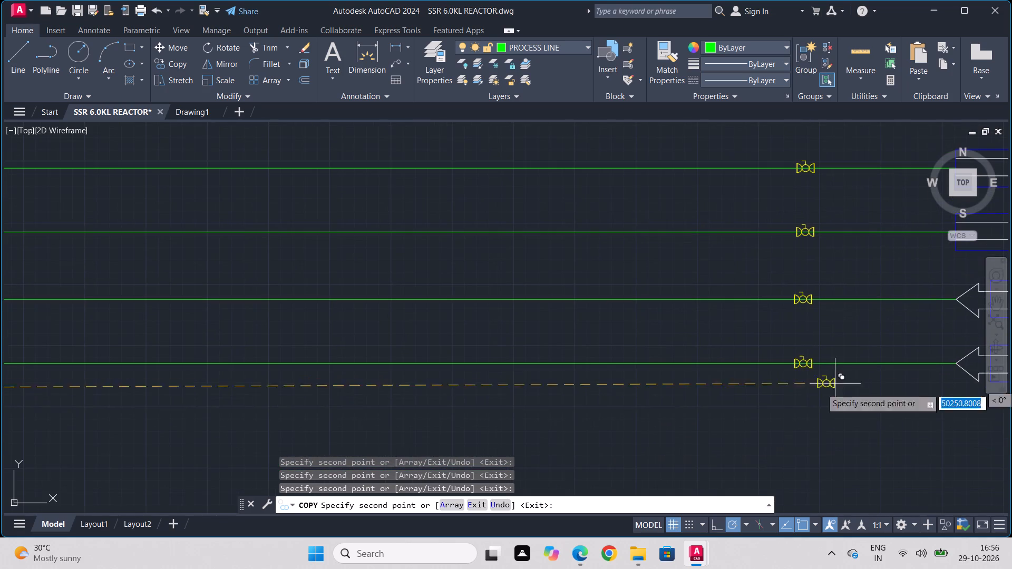
key(Escape)
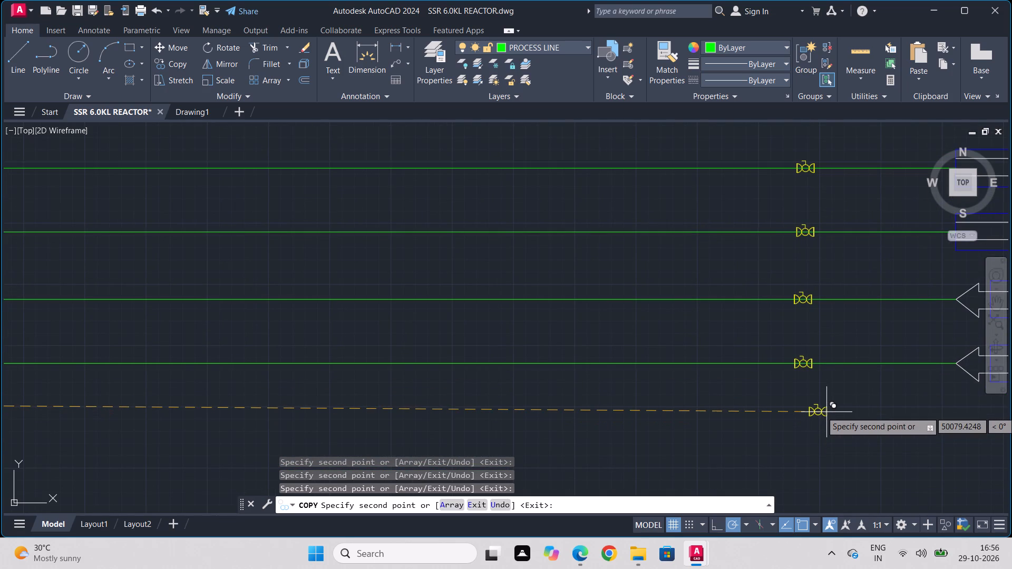
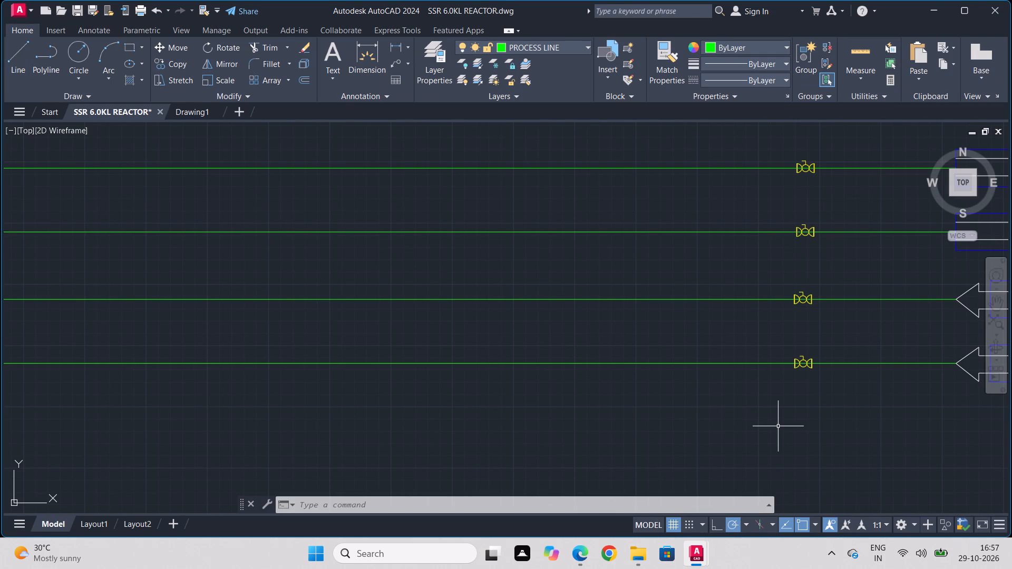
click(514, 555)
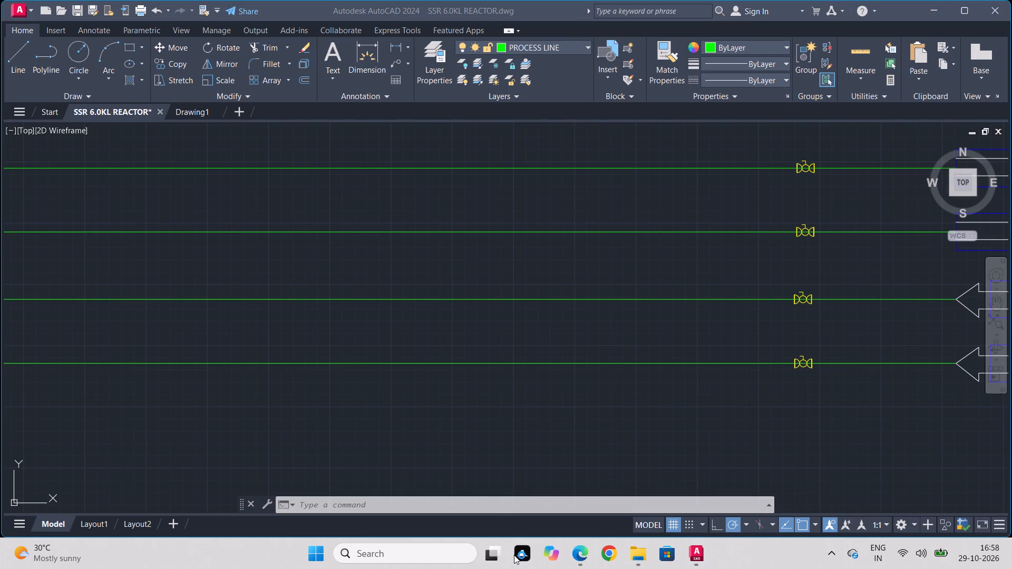
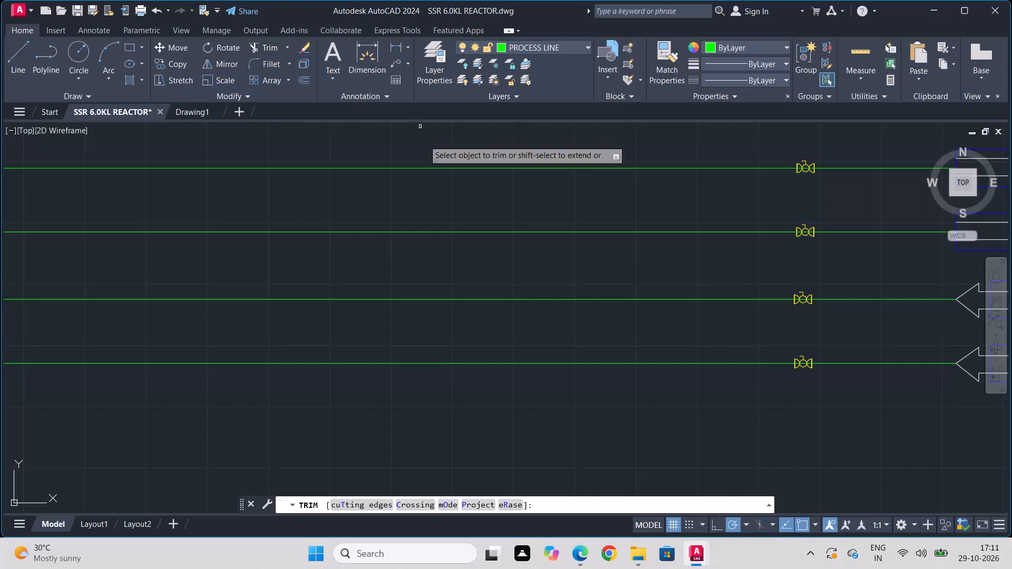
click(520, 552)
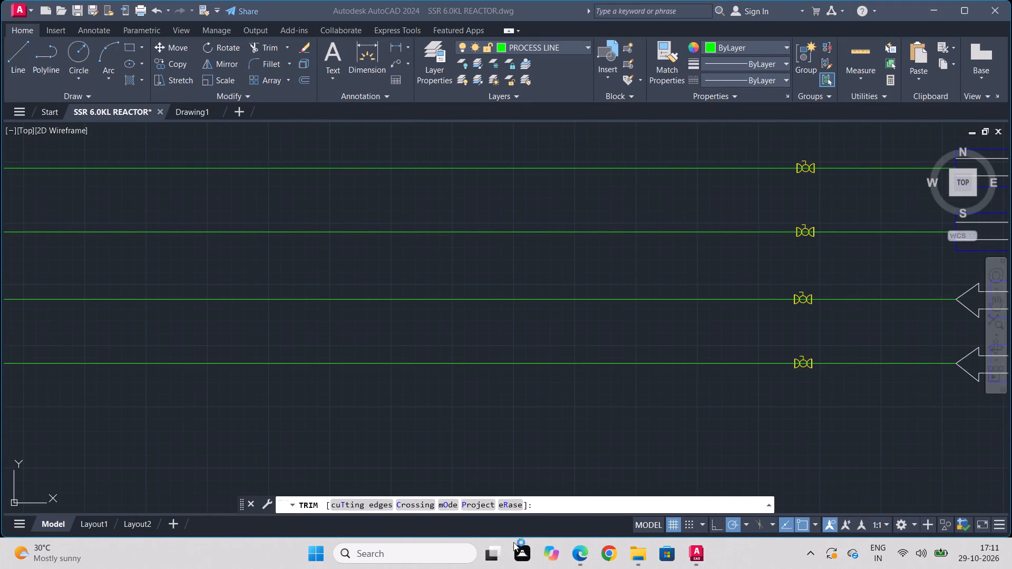
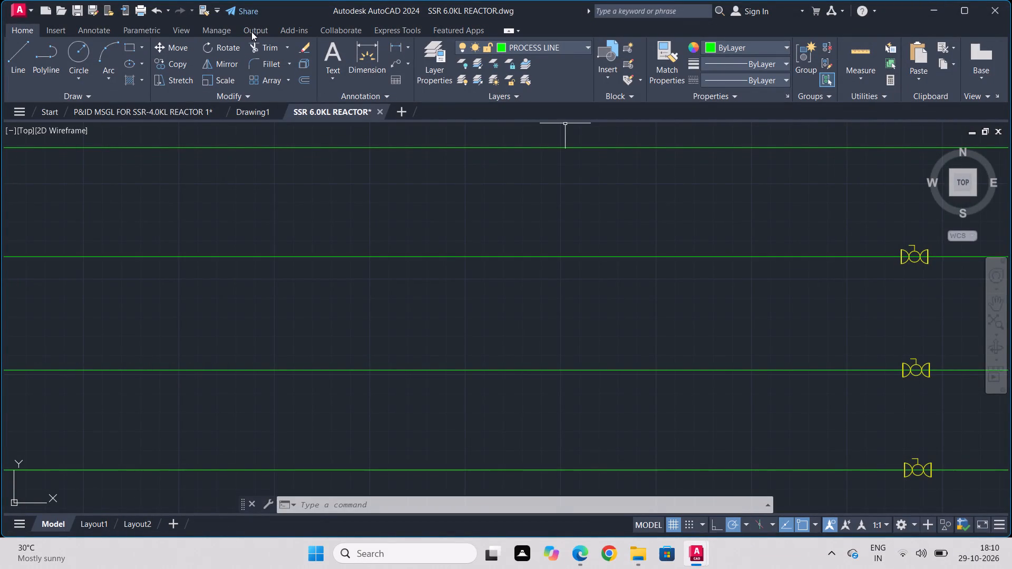
Trim the process line from the uppermost valve's left flange through the symbol and on to its connector.
click(254, 44)
middle_drag(697, 272, 408, 262)
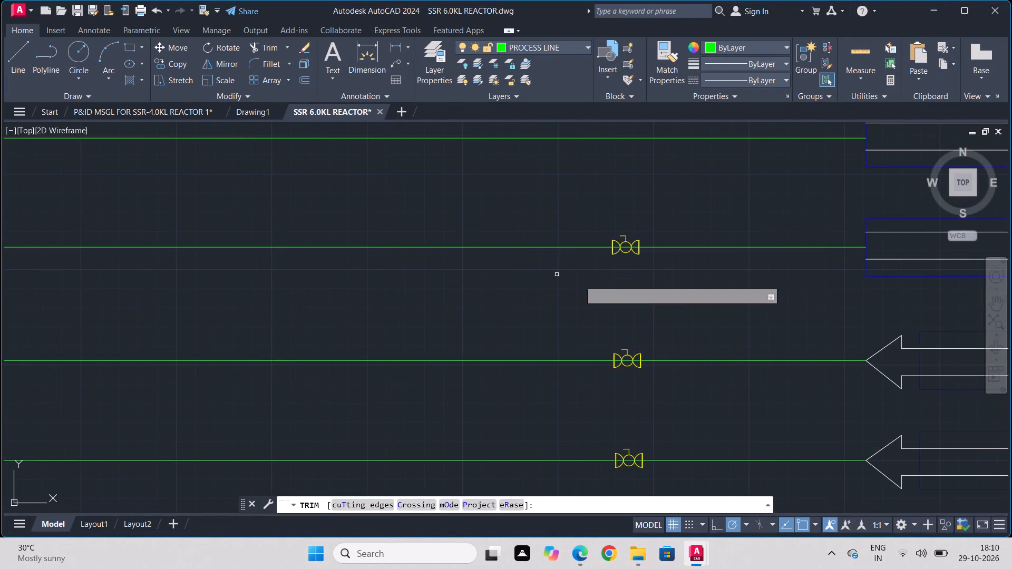
scroll(612, 242, up, 5)
scroll(592, 313, up, 5)
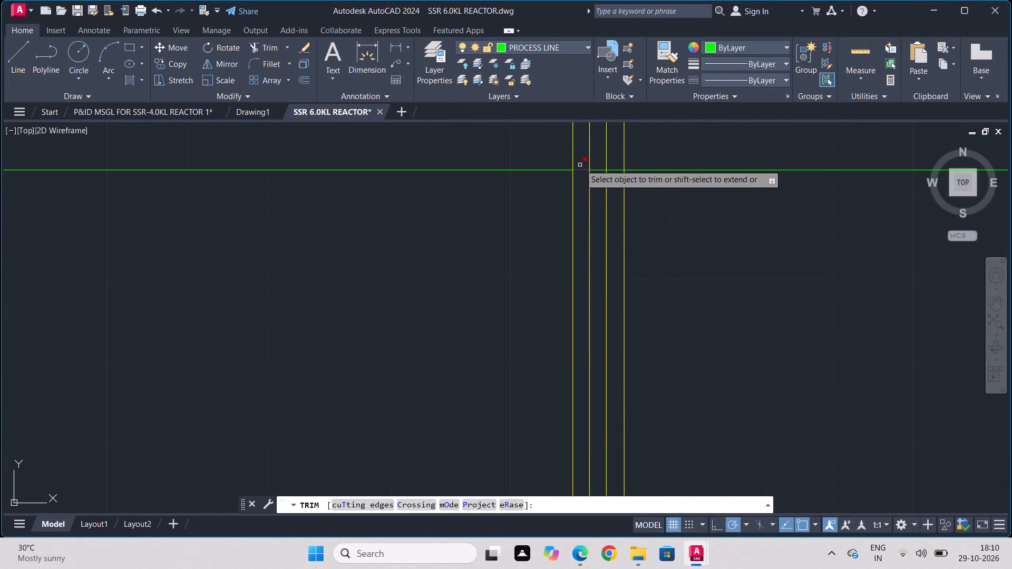
drag(581, 166, 580, 191)
drag(601, 156, 600, 198)
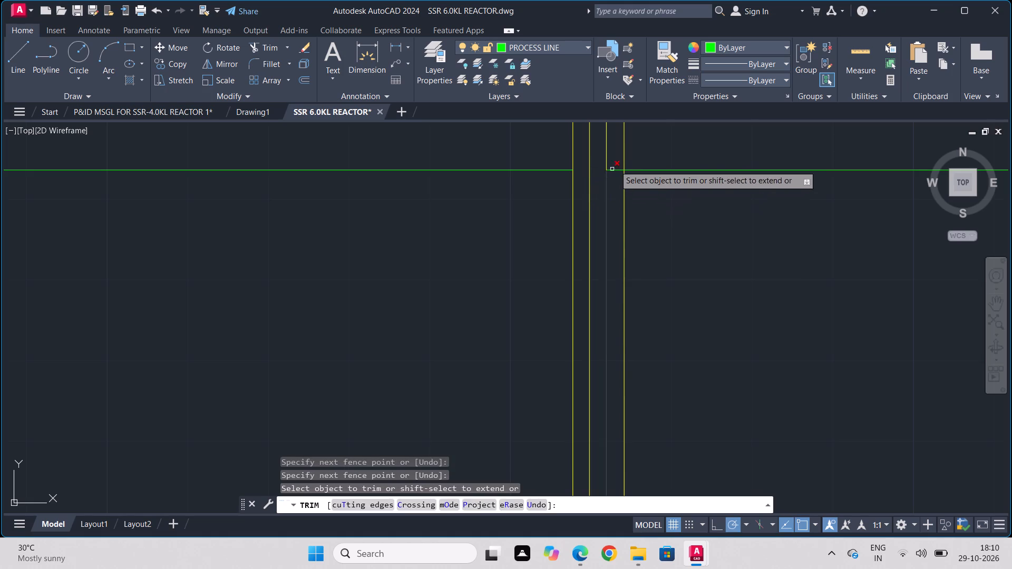
drag(618, 160, 618, 213)
drag(695, 143, 676, 291)
Trim the second process line from its valve's left flange through the symbol and on to the left-pointing arrow.
scroll(770, 264, down, 5)
scroll(814, 289, down, 3)
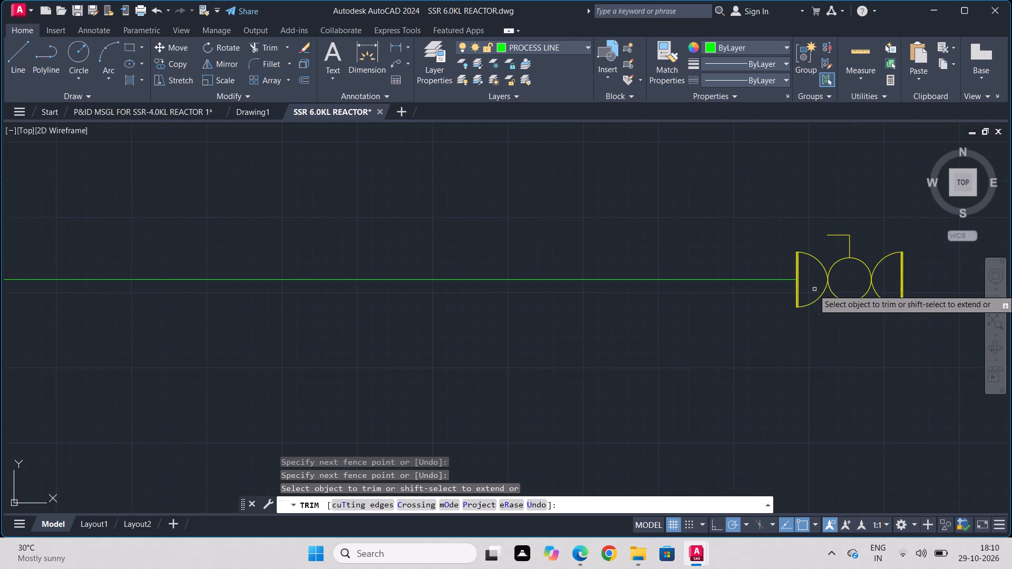
middle_drag(814, 289, 445, 159)
scroll(433, 312, up, 1)
scroll(435, 316, down, 2)
middle_drag(452, 345, 636, 159)
scroll(620, 315, up, 1)
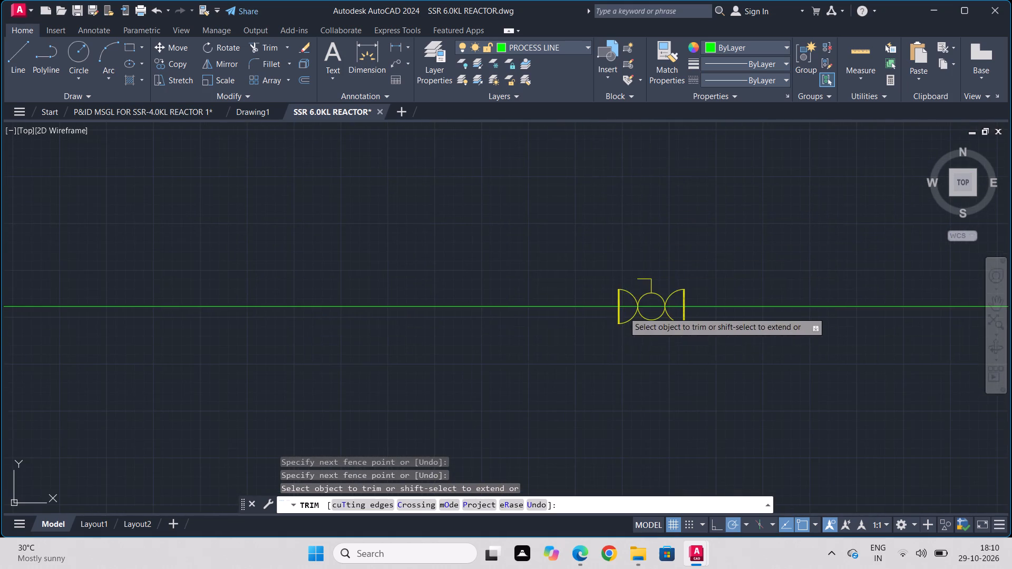
scroll(625, 311, up, 4)
scroll(464, 352, down, 1)
scroll(464, 352, up, 3)
scroll(493, 316, up, 4)
drag(509, 322, 509, 407)
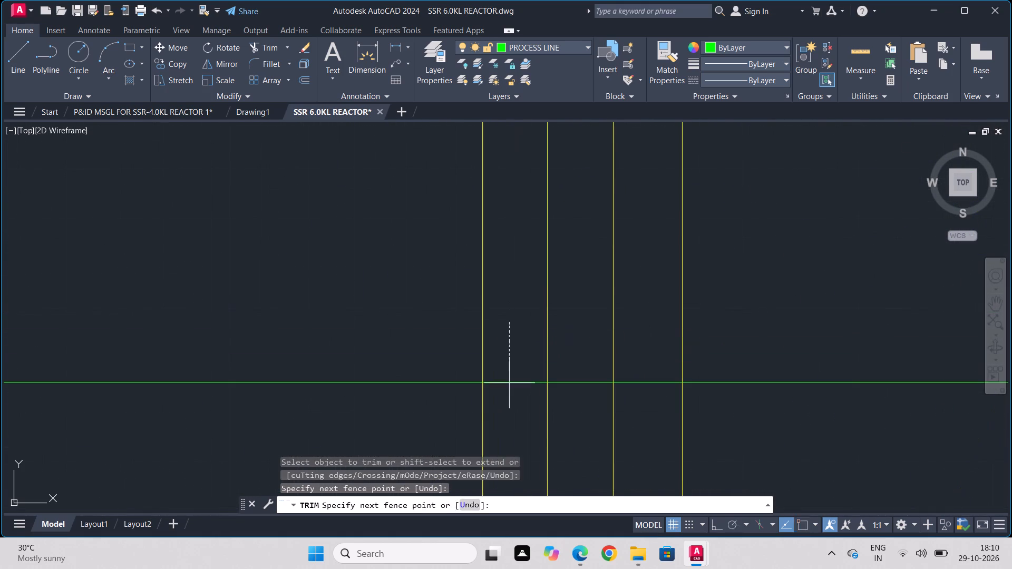
drag(509, 407, 508, 413)
drag(570, 336, 569, 447)
drag(650, 326, 656, 442)
drag(763, 337, 768, 439)
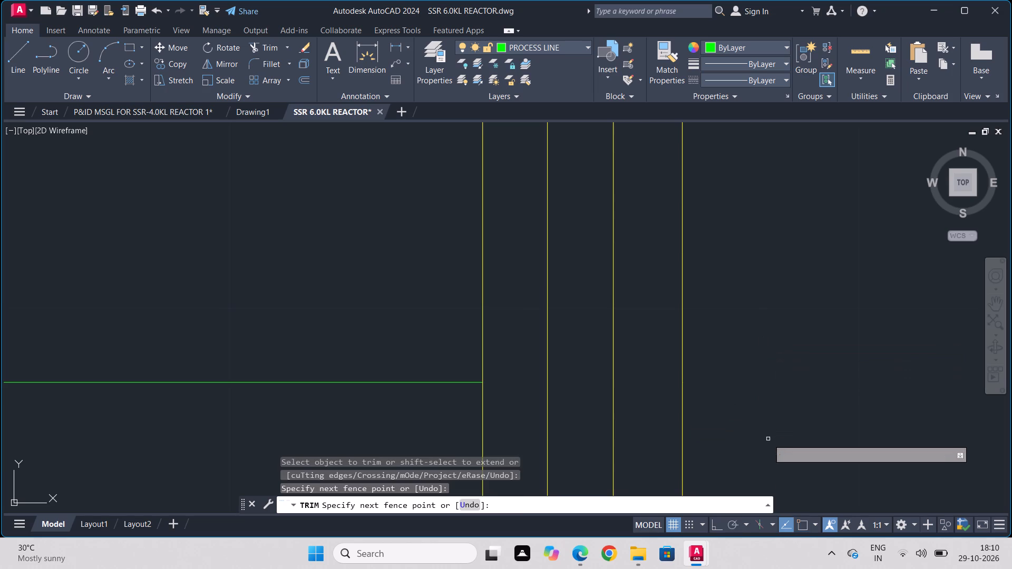
Trim the third process line from its valve's left flange through the symbol and on to the arrow connector.
scroll(775, 425, down, 1)
middle_drag(775, 425, 590, 253)
scroll(730, 382, down, 1)
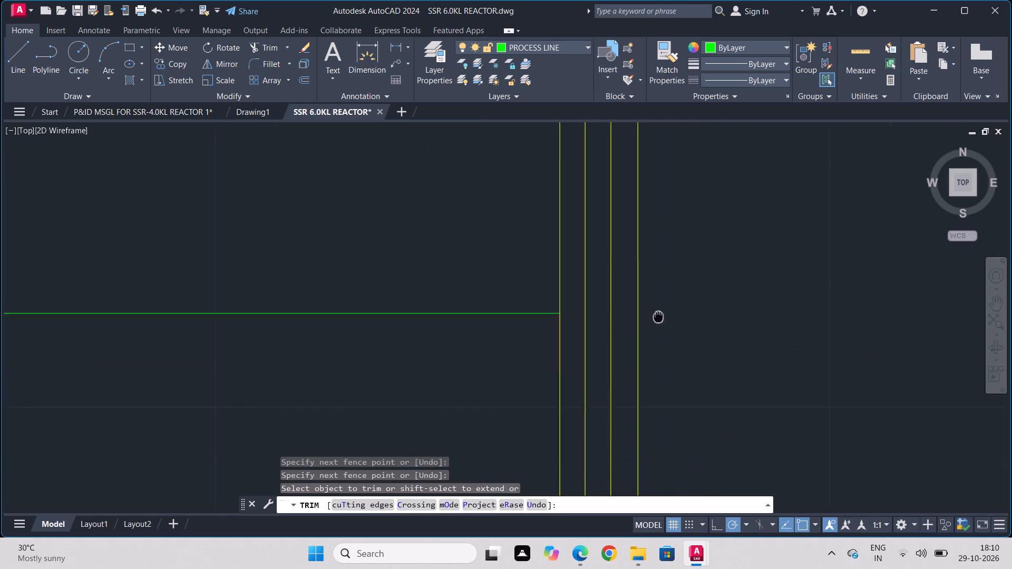
middle_drag(590, 253, 528, 205)
scroll(615, 311, down, 5)
middle_drag(645, 329, 630, 134)
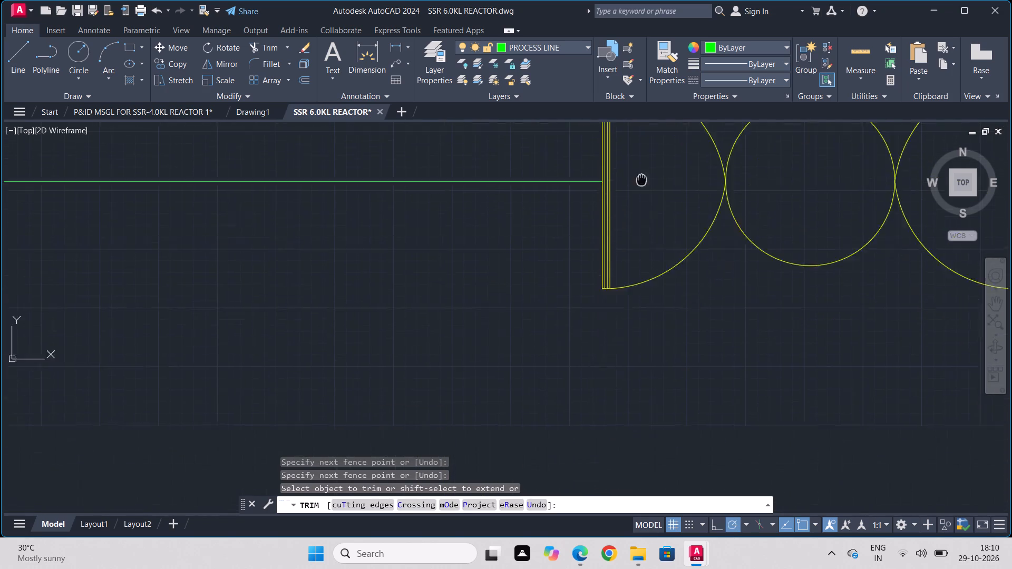
middle_drag(630, 134, 626, 117)
scroll(610, 164, down, 2)
scroll(618, 399, down, 3)
middle_drag(647, 356, 647, 283)
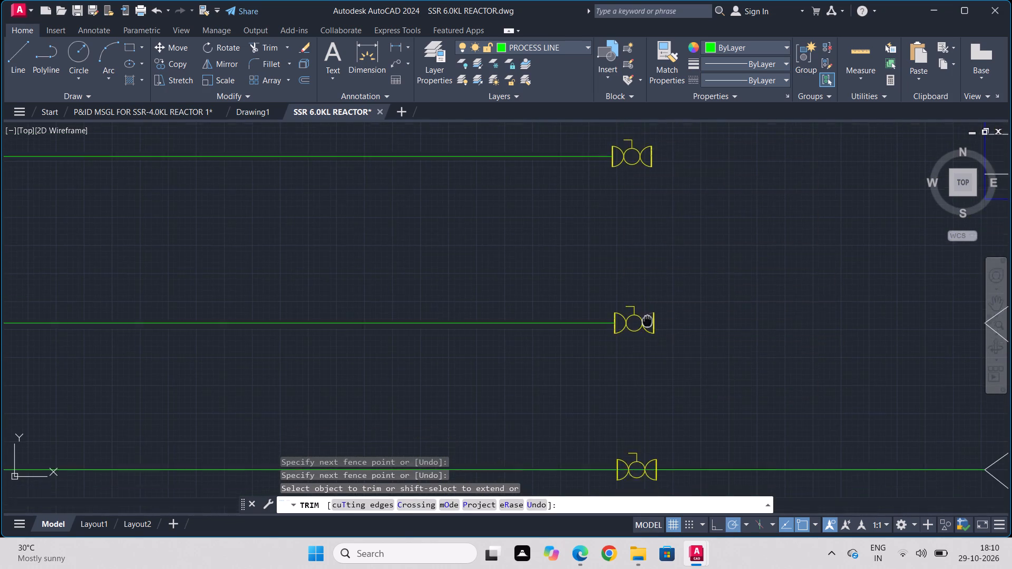
middle_drag(647, 283, 647, 106)
scroll(620, 248, up, 10)
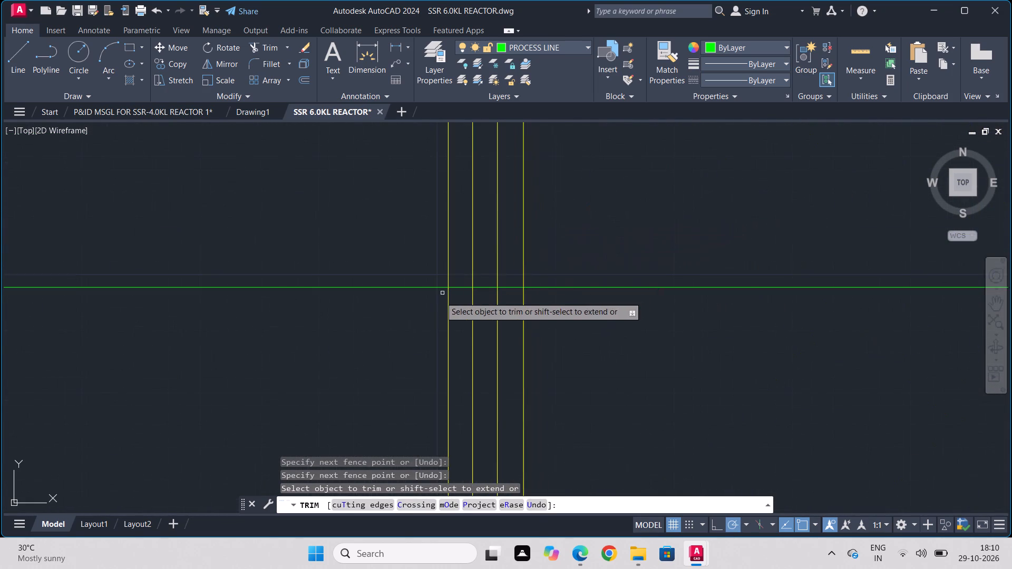
scroll(439, 299, up, 4)
drag(505, 220, 516, 416)
drag(672, 211, 687, 453)
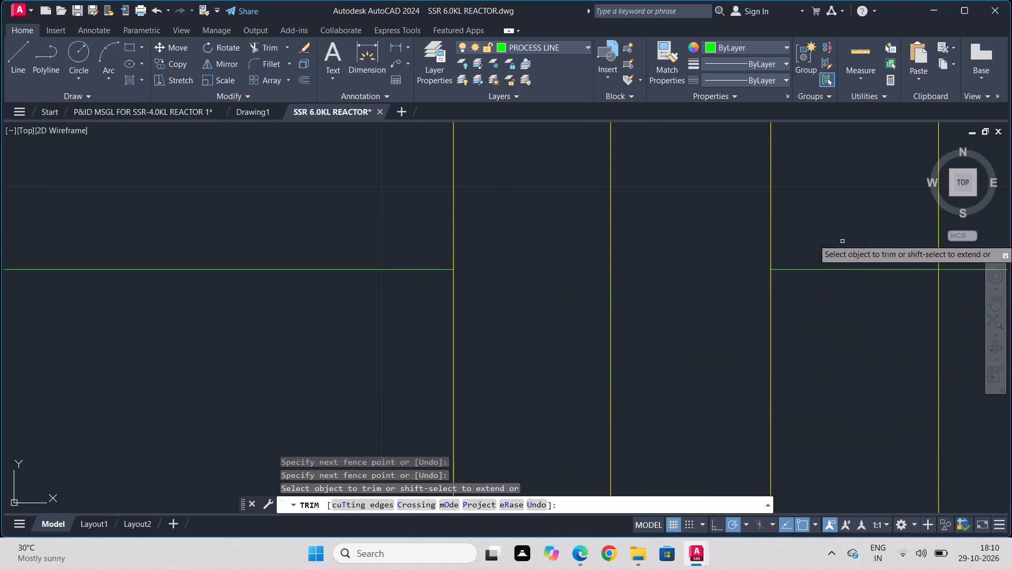
drag(842, 239, 824, 459)
scroll(857, 414, down, 1)
scroll(857, 414, up, 1)
scroll(856, 413, down, 2)
middle_drag(856, 413, 509, 287)
drag(741, 161, 681, 419)
Trim the fourth process line from its valve's left flange through the symbol and on to its connector.
scroll(728, 417, down, 5)
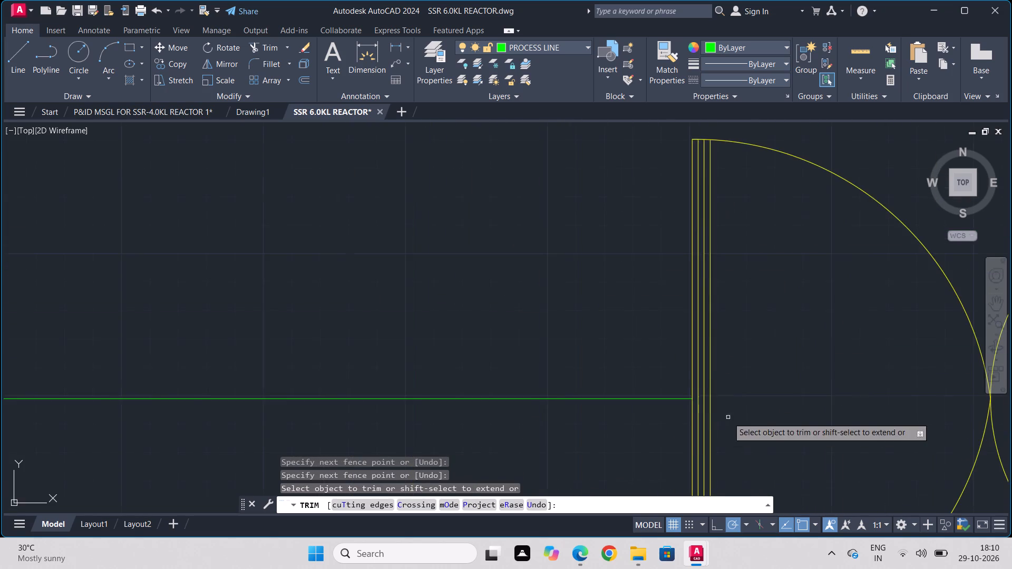
scroll(701, 453, down, 1)
middle_drag(684, 419, 561, 83)
scroll(667, 347, down, 4)
middle_drag(663, 373, 659, 328)
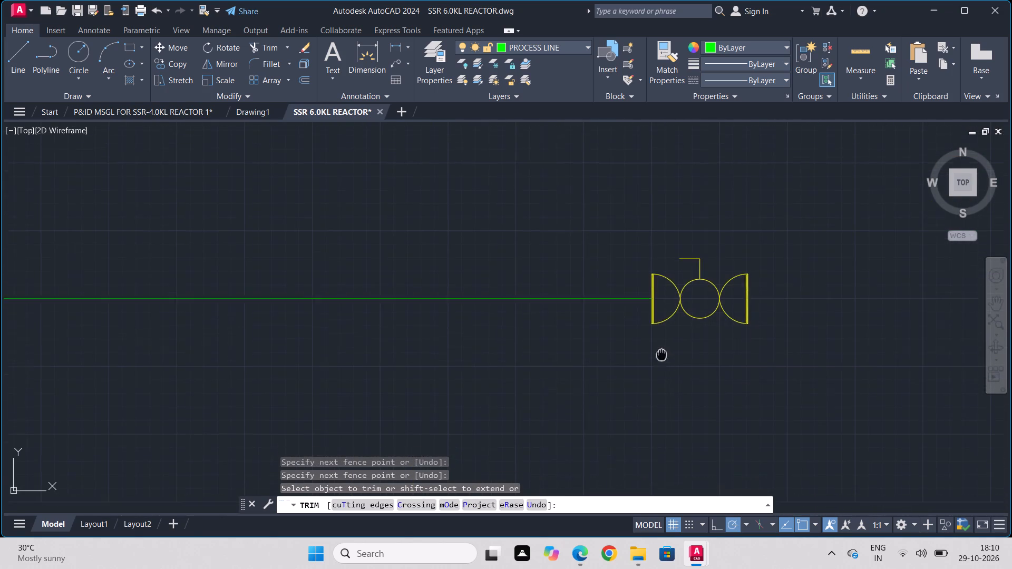
middle_drag(659, 328, 643, 219)
scroll(658, 348, down, 2)
middle_drag(658, 419, 639, 266)
scroll(636, 257, up, 1)
scroll(626, 311, up, 5)
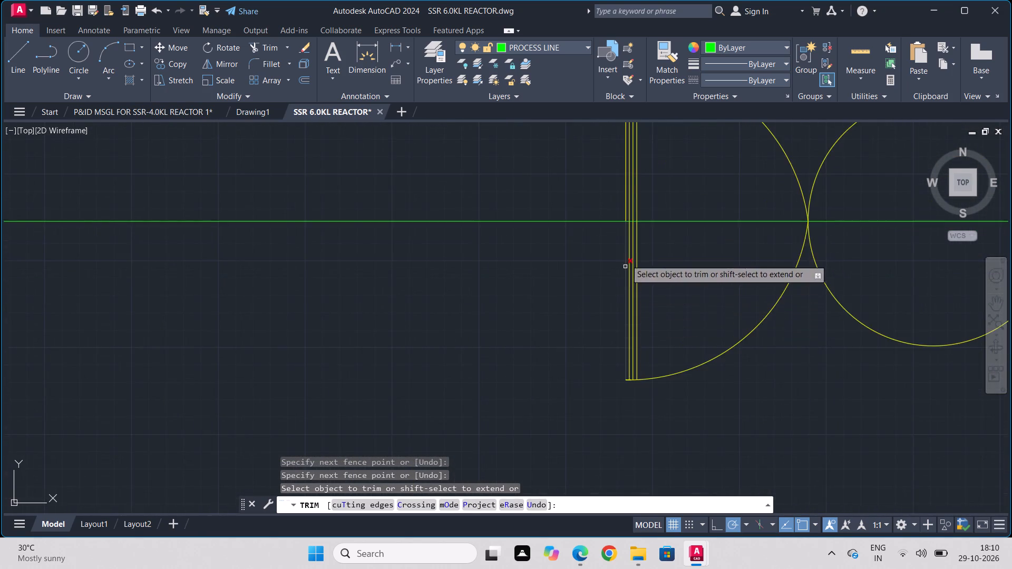
scroll(628, 215, up, 5)
drag(595, 262, 595, 352)
drag(630, 258, 640, 381)
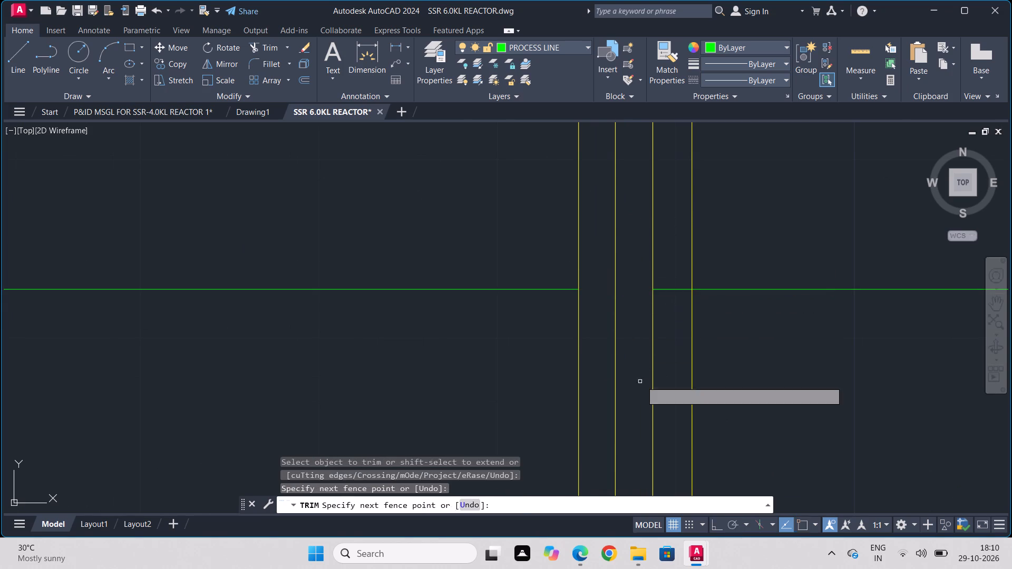
drag(665, 268, 672, 383)
drag(741, 227, 744, 409)
Trim the fifth process line from its valve's left flange through the symbol and beyond, keeping the flange lines whole.
scroll(802, 370, down, 6)
middle_drag(763, 414, 762, 412)
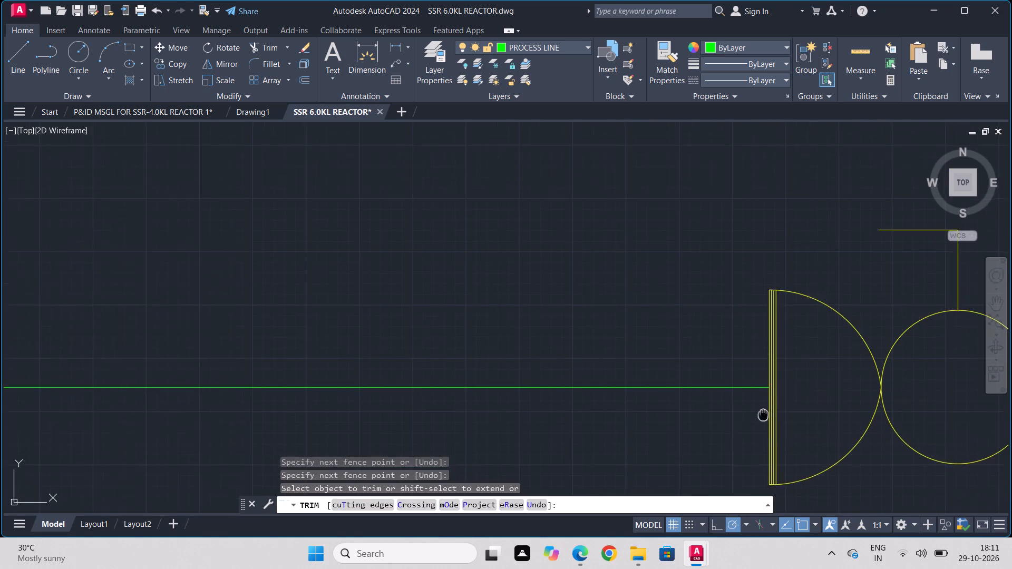
middle_drag(762, 412, 575, 201)
scroll(527, 356, down, 3)
middle_drag(544, 402, 568, 117)
scroll(562, 405, up, 2)
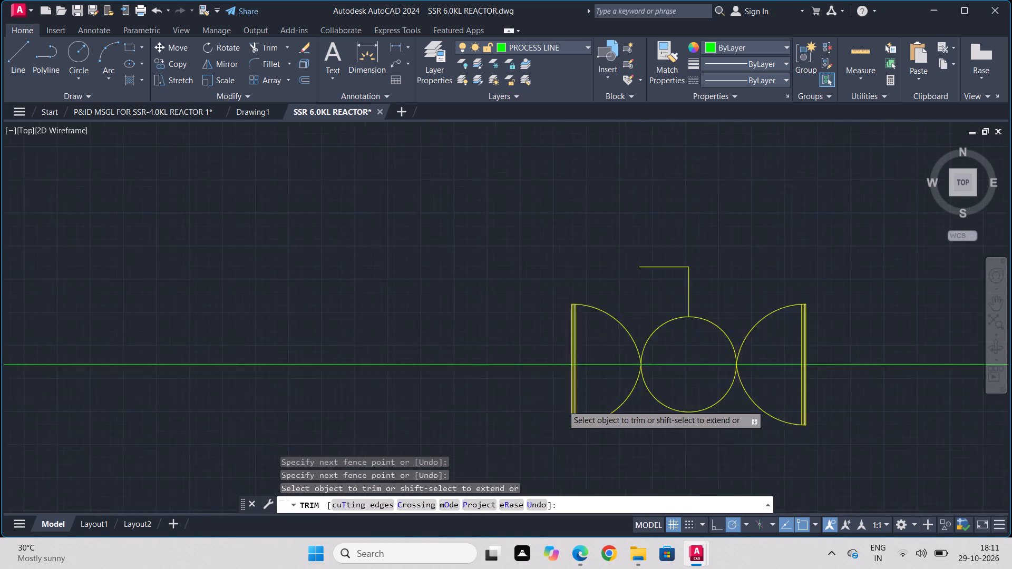
scroll(562, 405, up, 3)
scroll(579, 298, up, 1)
scroll(579, 298, down, 1)
scroll(579, 299, up, 4)
drag(610, 274, 612, 387)
drag(649, 286, 683, 447)
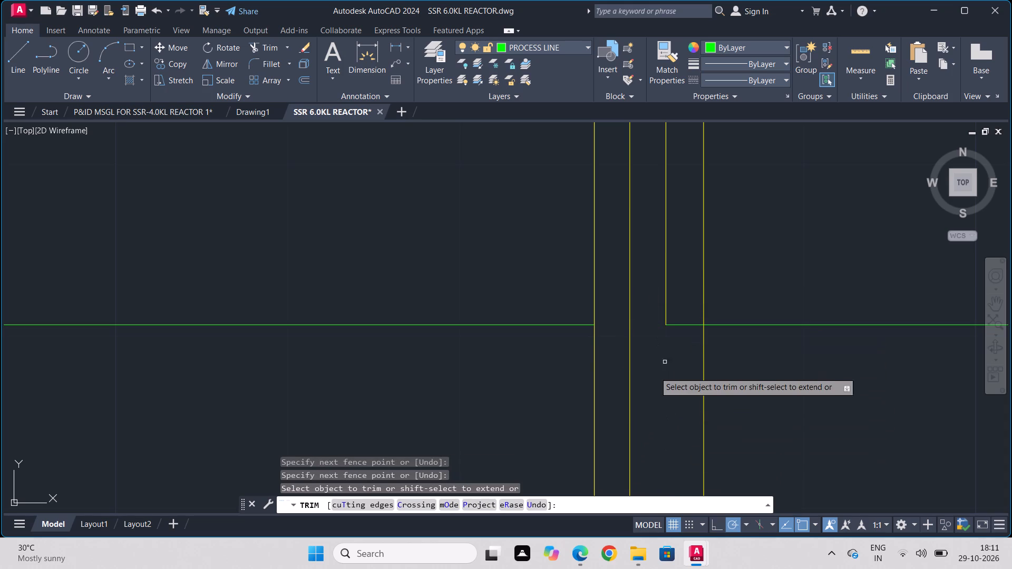
key(ctrl+z)
drag(661, 296, 661, 378)
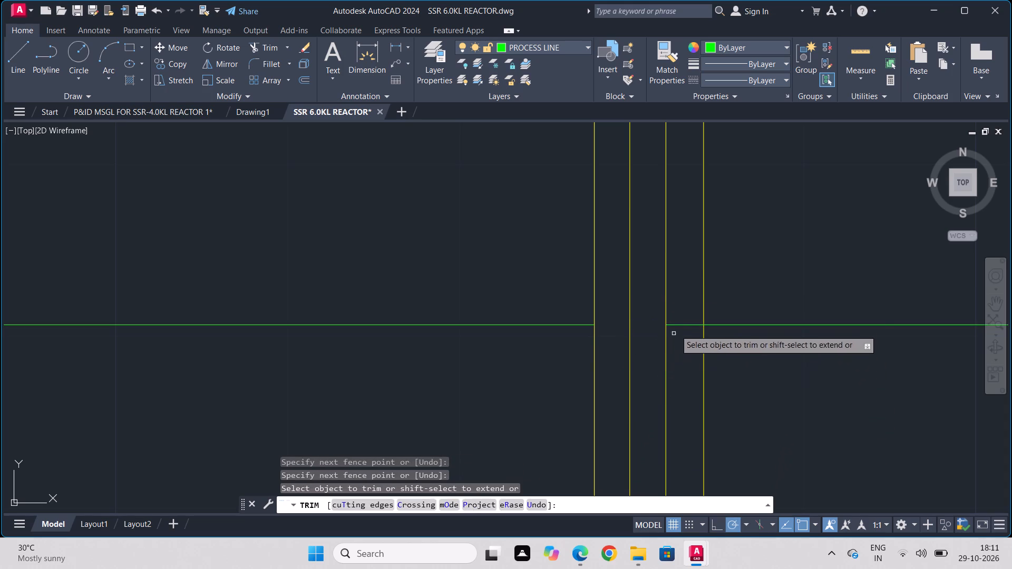
drag(684, 305, 685, 397)
drag(750, 287, 752, 408)
Trim the sixth process line from its valve's left flange through the symbol and on to the left-pointing arrow.
scroll(766, 398, down, 5)
middle_drag(764, 410, 637, 264)
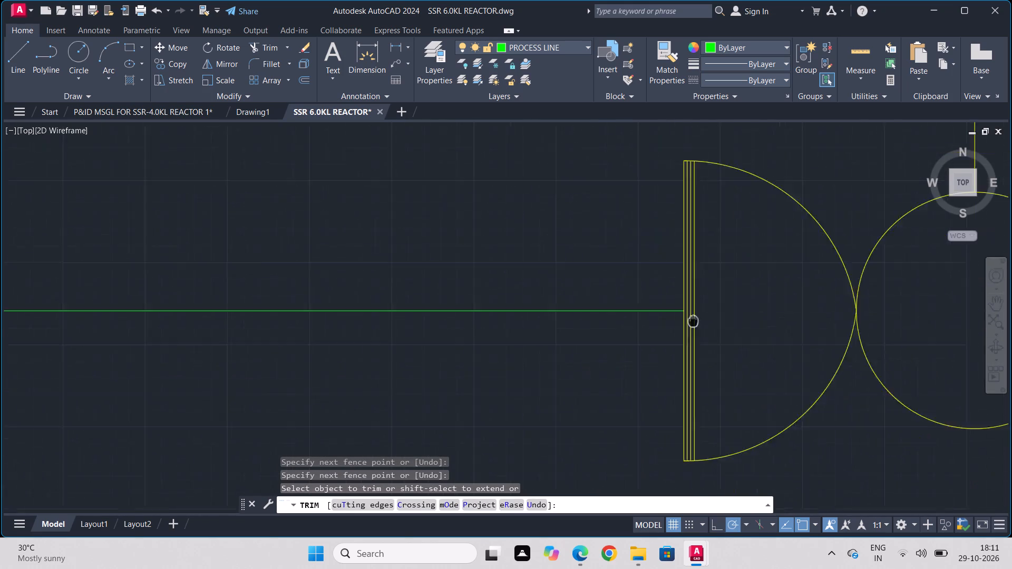
middle_drag(637, 264, 560, 202)
scroll(559, 202, down, 5)
middle_drag(562, 423, 601, 221)
scroll(595, 332, up, 4)
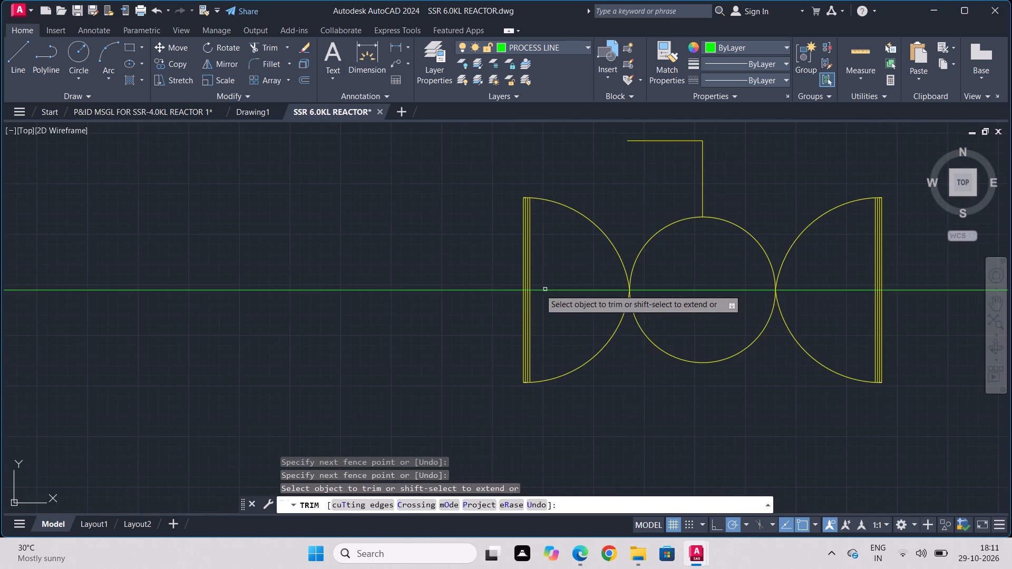
scroll(515, 286, up, 6)
scroll(600, 400, down, 1)
scroll(600, 400, up, 2)
drag(641, 344, 660, 454)
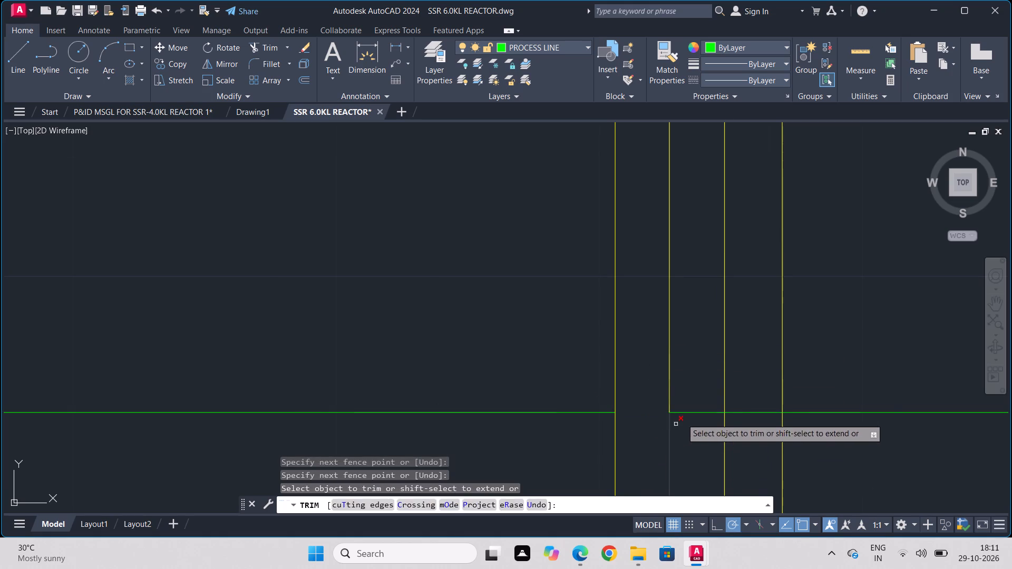
drag(694, 362, 695, 485)
drag(752, 372, 773, 474)
drag(867, 329, 867, 451)
Trim the lowest process line from its valve's left flange through the symbol to the arrow, and finish trimming.
scroll(879, 452, down, 3)
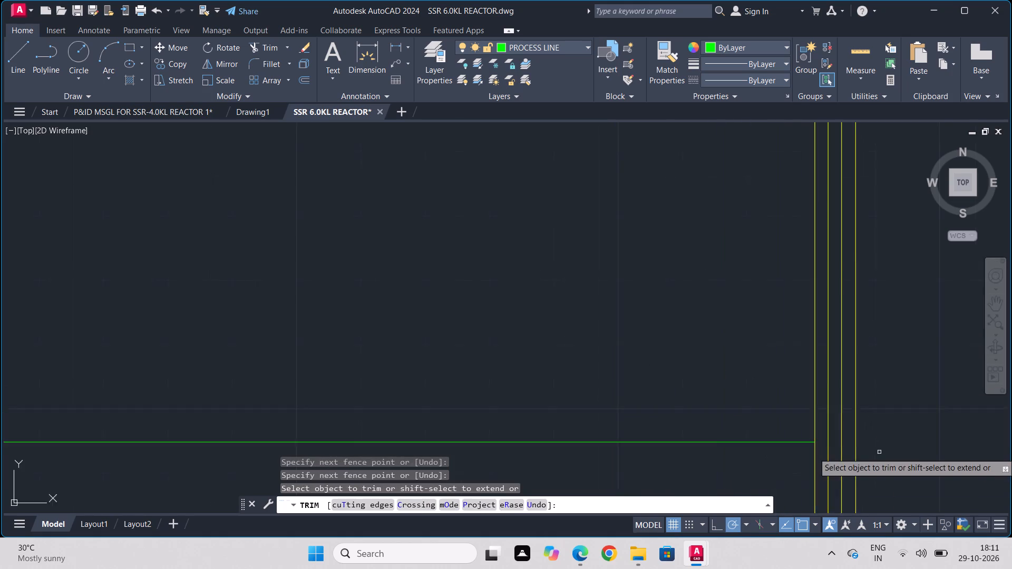
scroll(880, 453, down, 2)
middle_drag(880, 457, 318, 89)
scroll(351, 299, down, 5)
scroll(380, 419, down, 2)
middle_drag(380, 419, 469, 214)
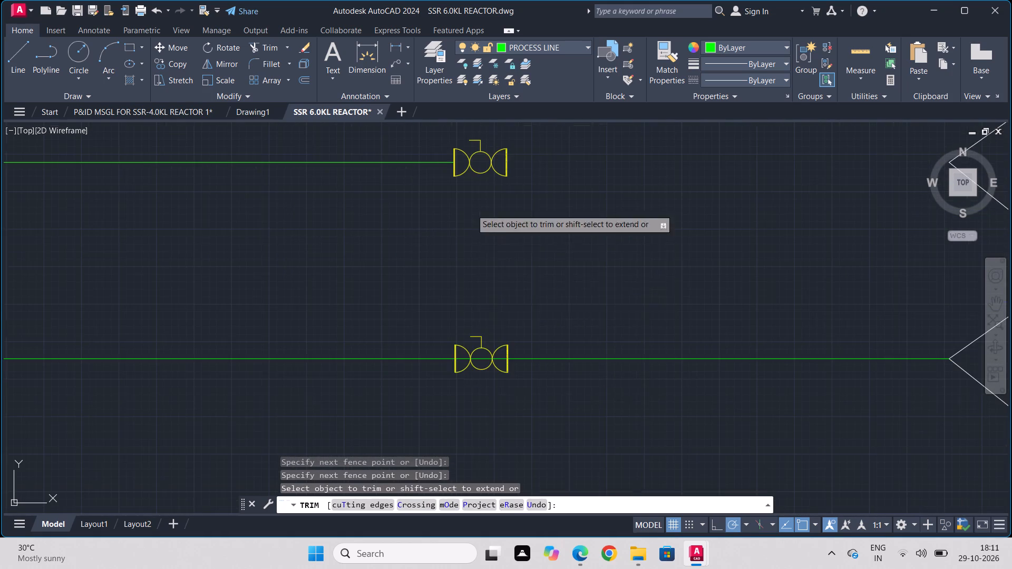
scroll(456, 378, up, 5)
scroll(398, 206, up, 5)
scroll(446, 252, up, 4)
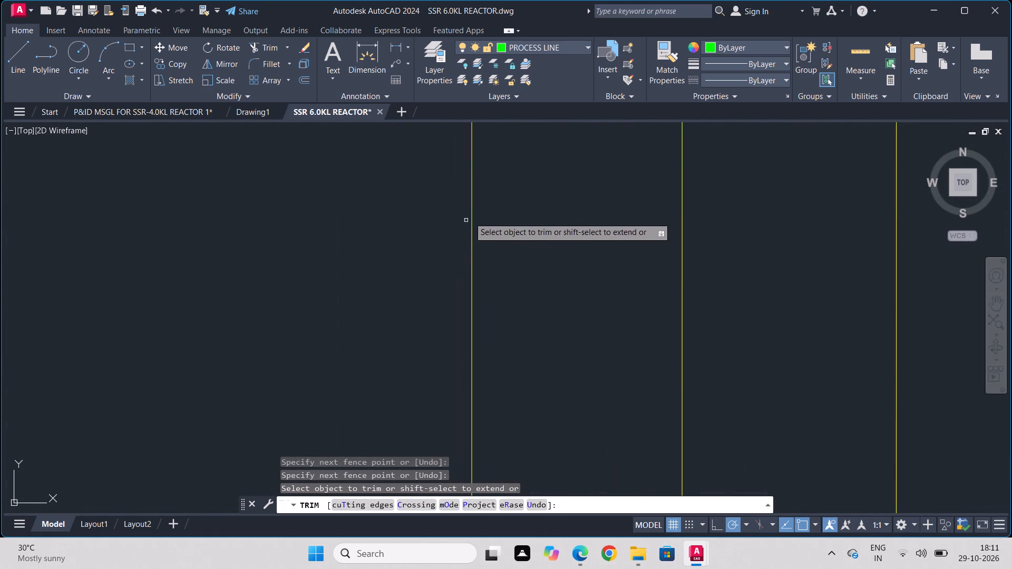
middle_drag(514, 213, 517, 392)
drag(575, 146, 579, 308)
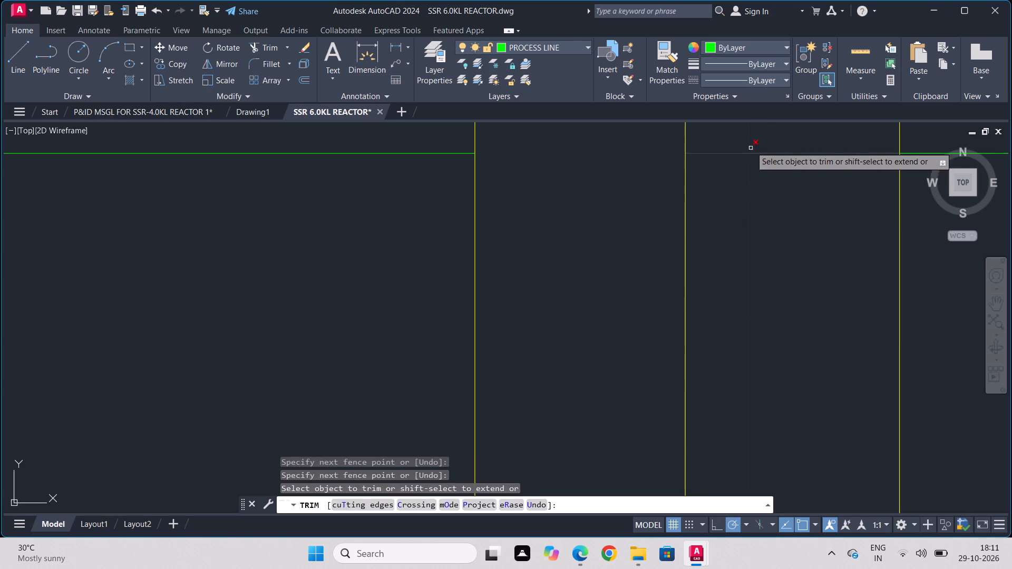
drag(750, 129, 750, 332)
scroll(764, 303, down, 3)
scroll(764, 304, up, 1)
scroll(764, 304, down, 1)
drag(811, 259, 839, 376)
drag(873, 237, 876, 272)
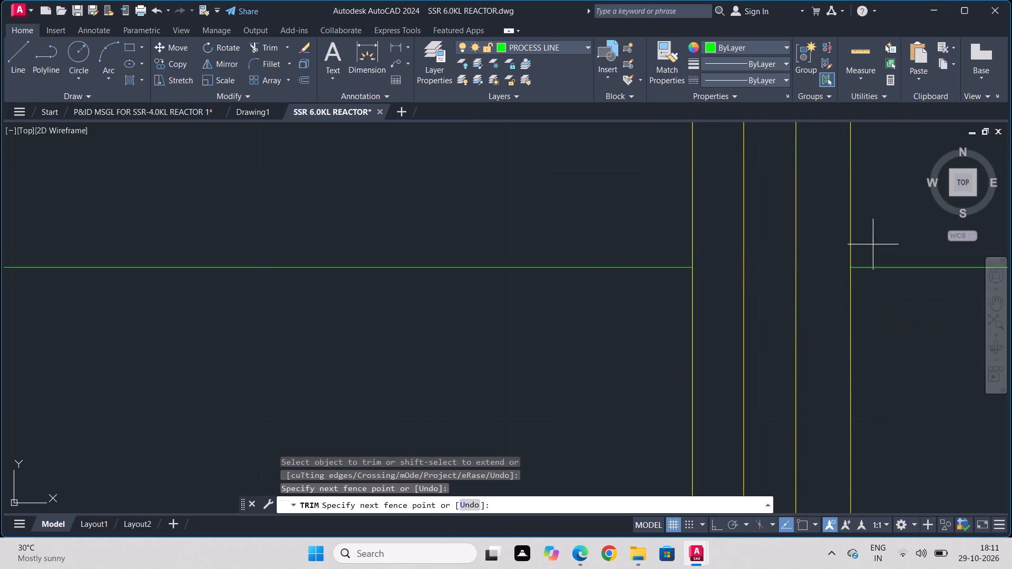
drag(876, 272, 891, 394)
scroll(876, 394, down, 3)
middle_drag(826, 396, 388, 153)
scroll(435, 387, down, 5)
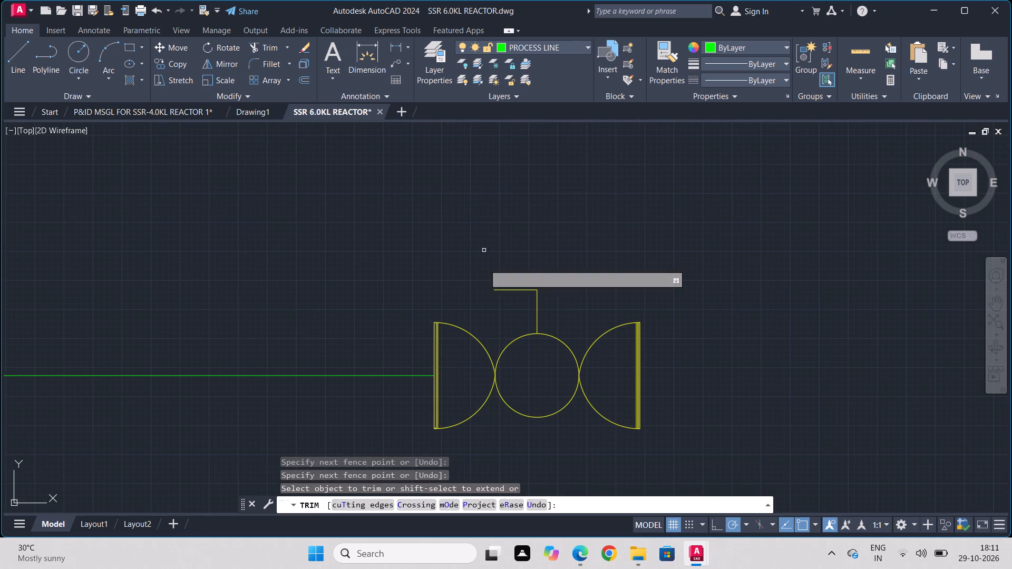
middle_drag(470, 390, 512, 226)
scroll(509, 379, down, 1)
middle_drag(507, 421, 510, 209)
scroll(521, 357, down, 4)
key(Escape)
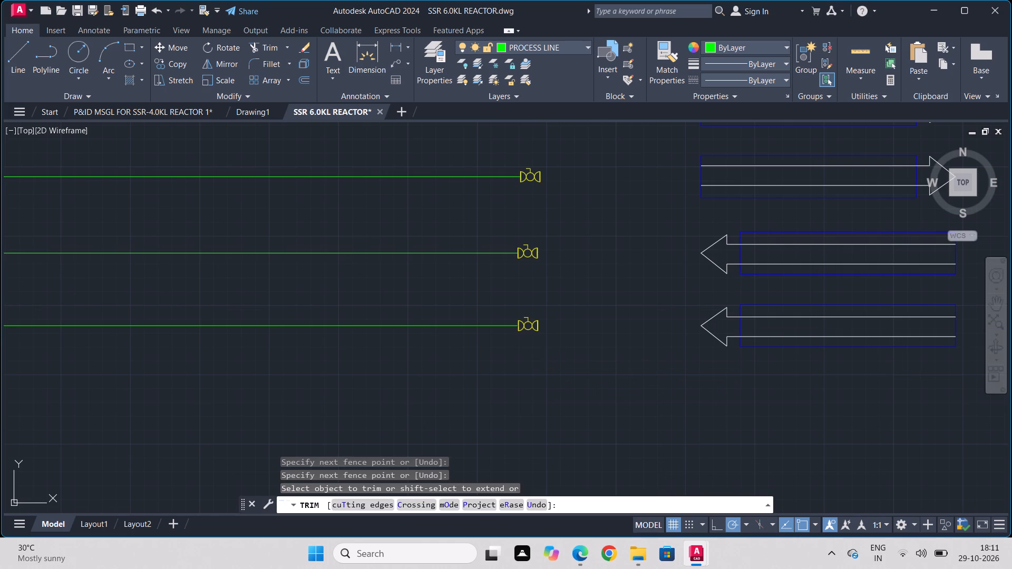
Draw a line about 2939 units long from the lowest left-pointing arrow's tip to the right flange of its valve.
key(l)
key(Return)
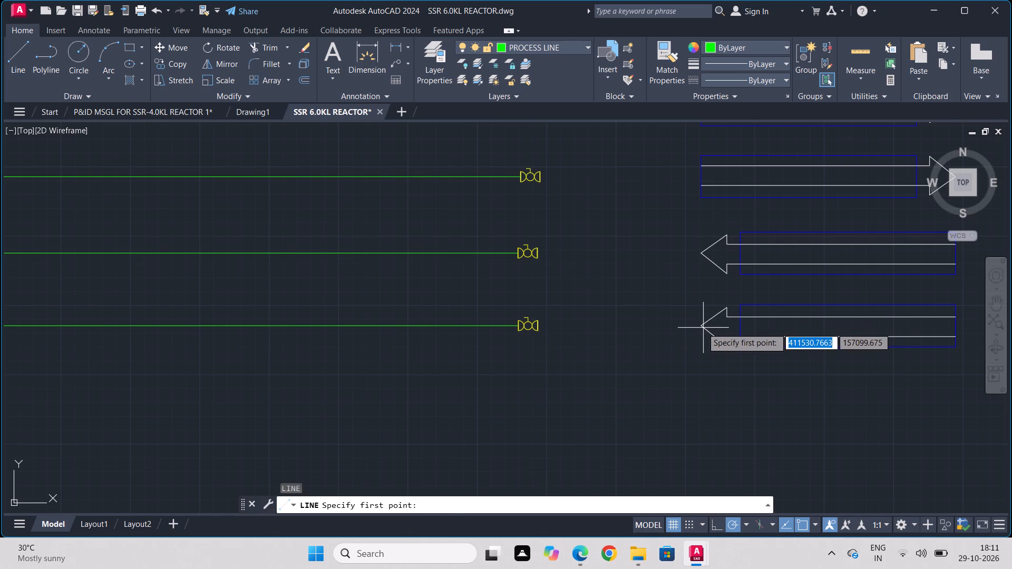
click(702, 328)
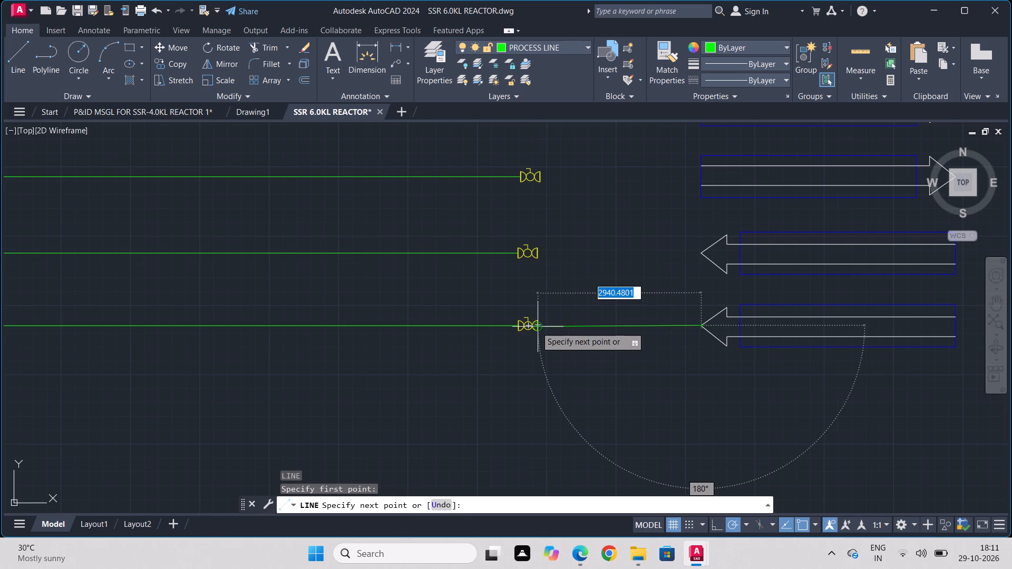
scroll(536, 327, up, 5)
click(532, 332)
key(Escape)
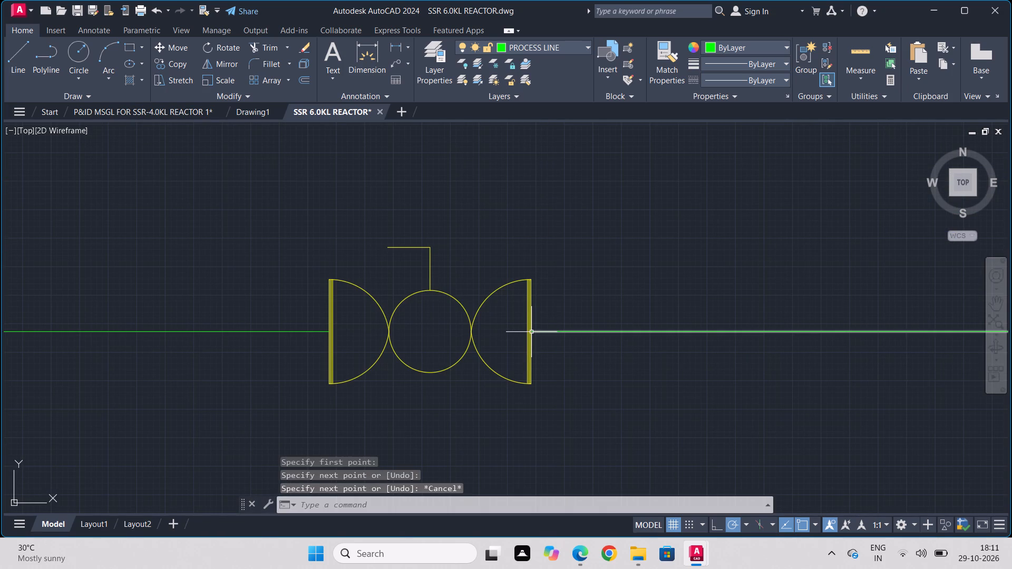
Copy the lowest valve's connecting line from its right-flange endpoint about 1308.7 units up to the right flange of the next valve.
click(531, 331)
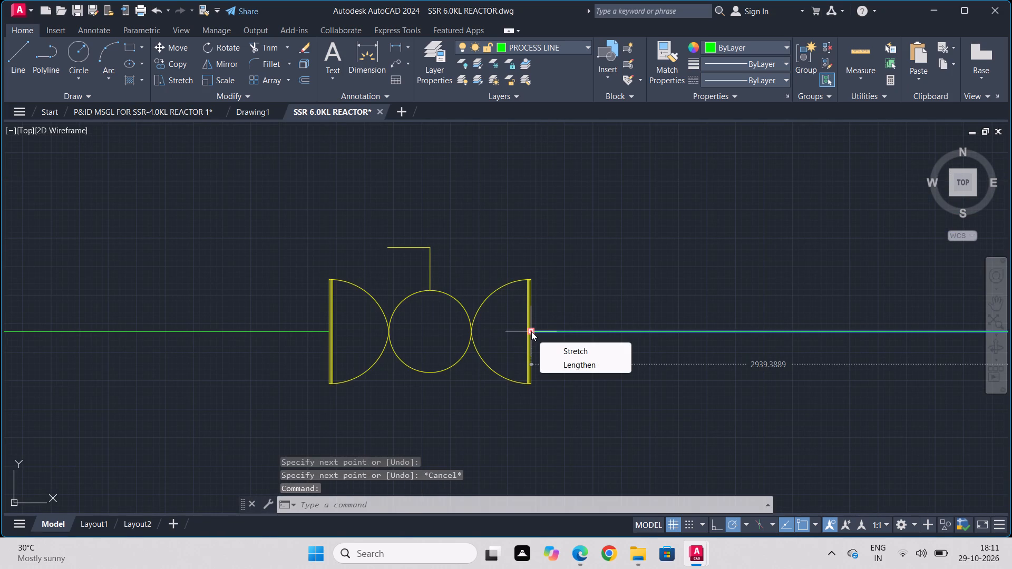
click(161, 62)
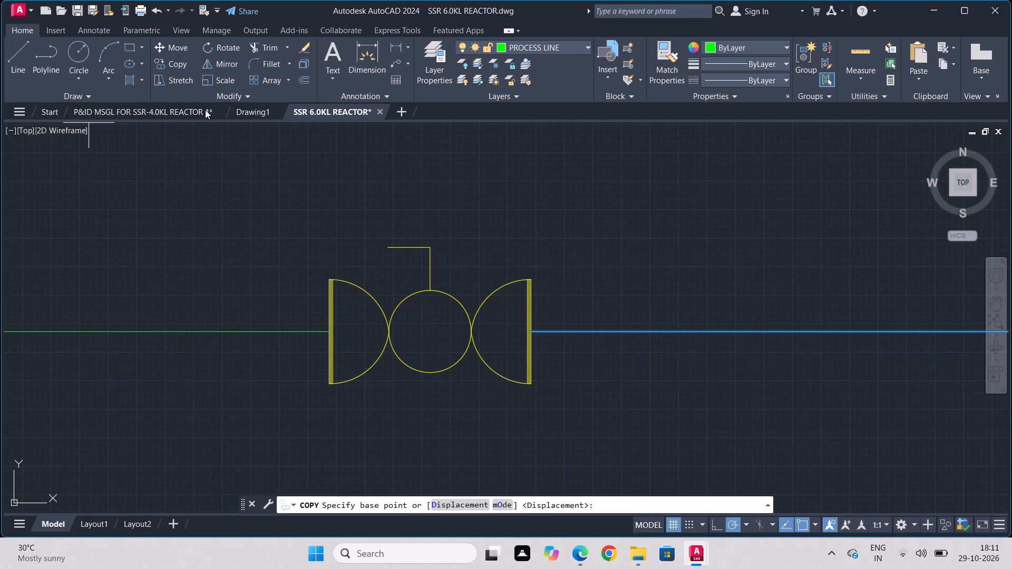
click(532, 333)
middle_drag(540, 189, 519, 433)
scroll(520, 433, down, 1)
scroll(511, 276, down, 1)
middle_drag(510, 192, 511, 319)
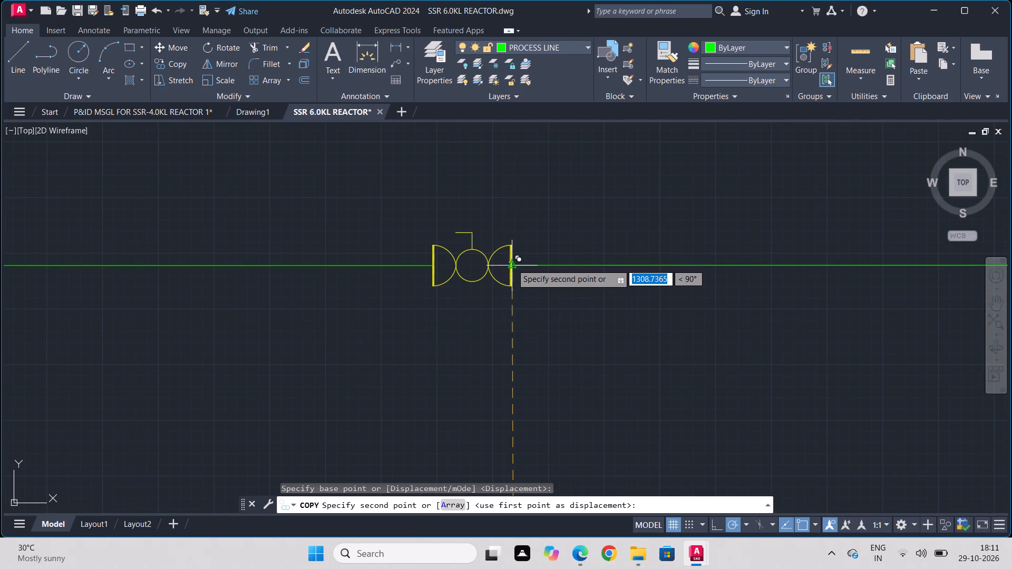
scroll(512, 264, up, 5)
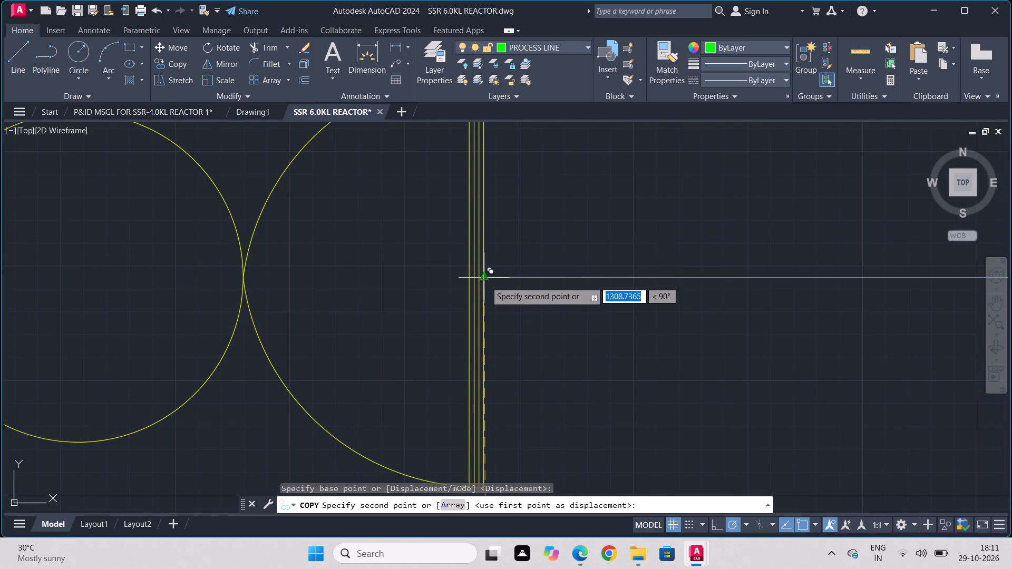
click(485, 276)
Place further copies of the connecting line at the right flanges of the third and fourth valves from the bottom.
scroll(486, 207, down, 3)
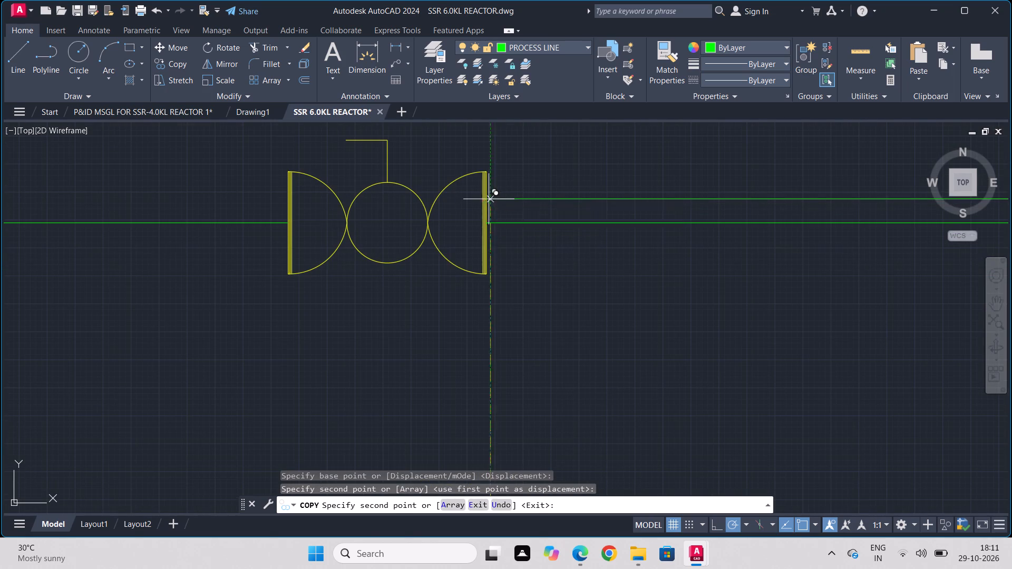
middle_drag(489, 222, 489, 460)
scroll(489, 456, down, 3)
scroll(500, 279, up, 3)
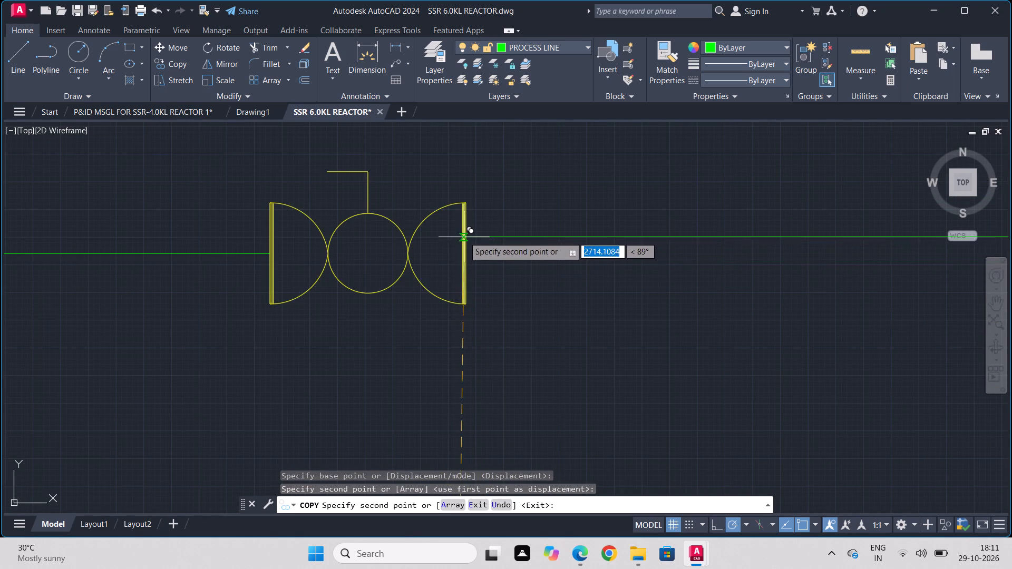
click(467, 252)
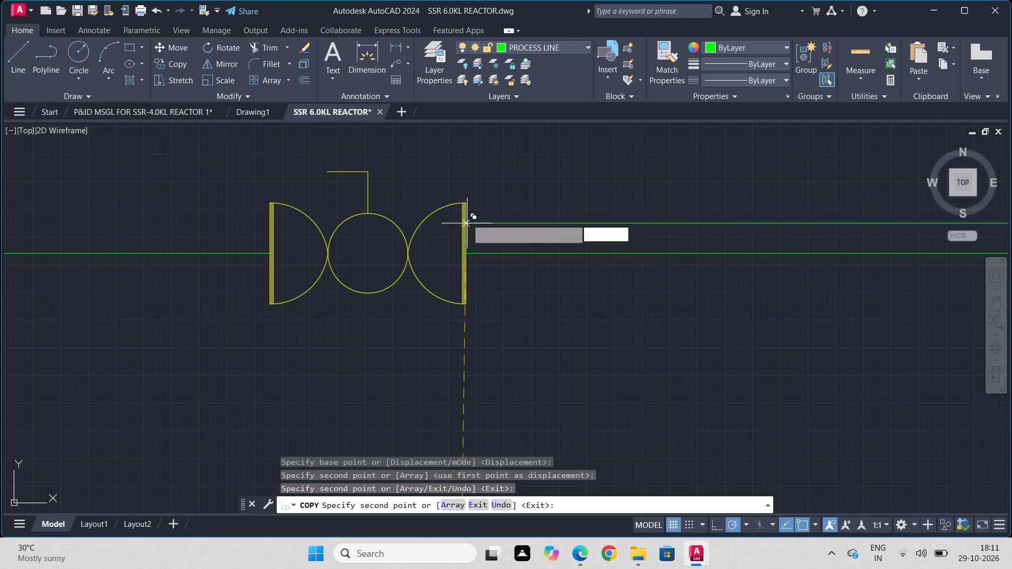
scroll(466, 202, down, 2)
middle_drag(466, 202, 444, 429)
scroll(444, 429, down, 1)
scroll(446, 278, up, 2)
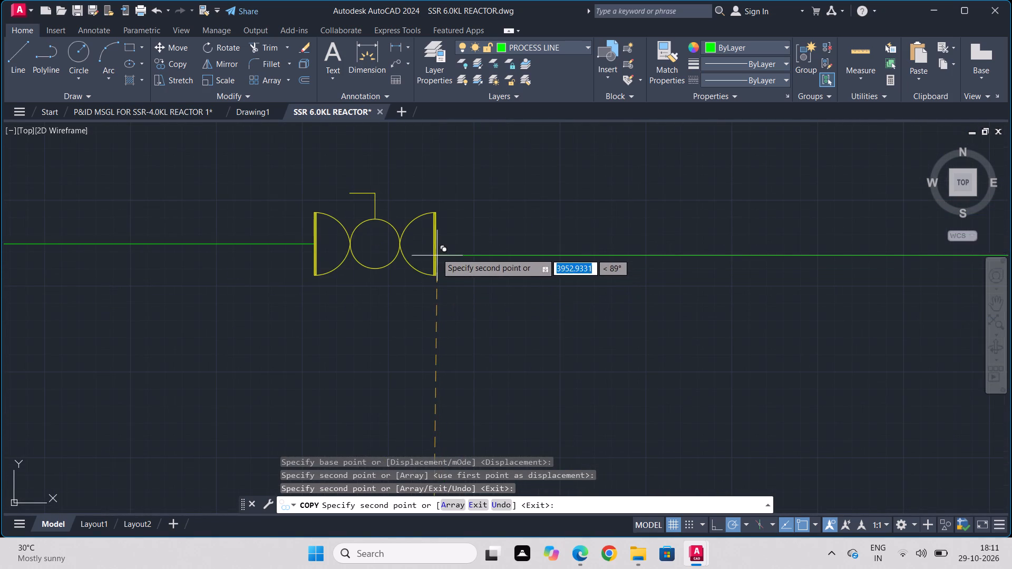
click(437, 242)
Place copies of the connecting line at the right flanges of the fifth and sixth valves from the bottom.
scroll(452, 183, down, 1)
middle_drag(452, 187, 447, 456)
scroll(447, 458, down, 2)
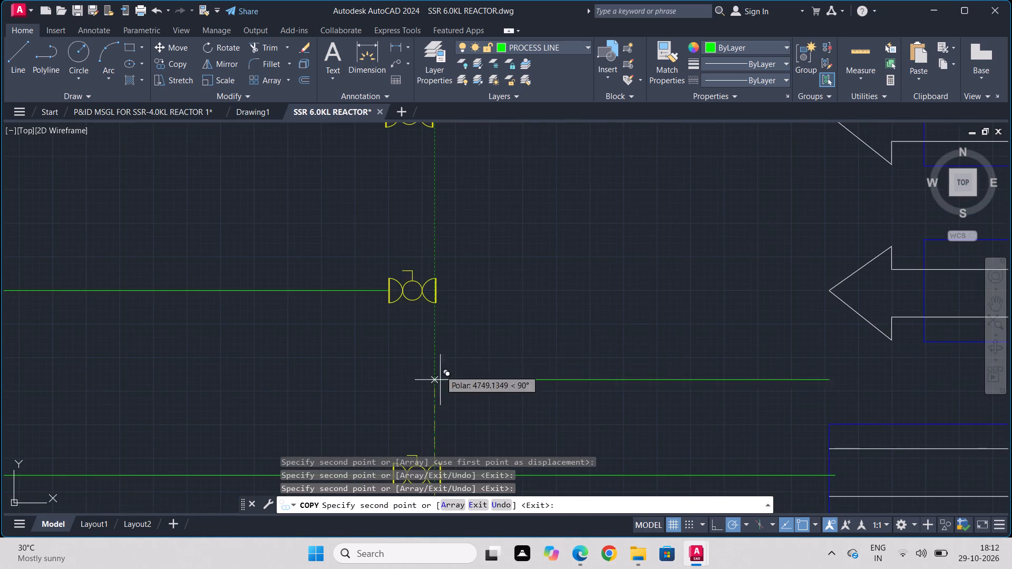
scroll(440, 312, up, 2)
click(429, 260)
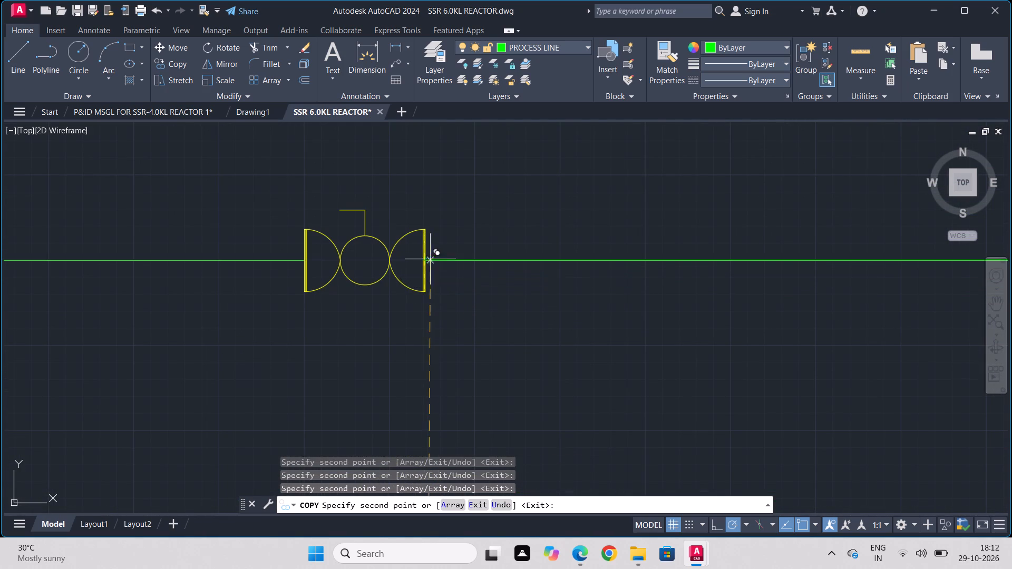
middle_drag(461, 226, 461, 226)
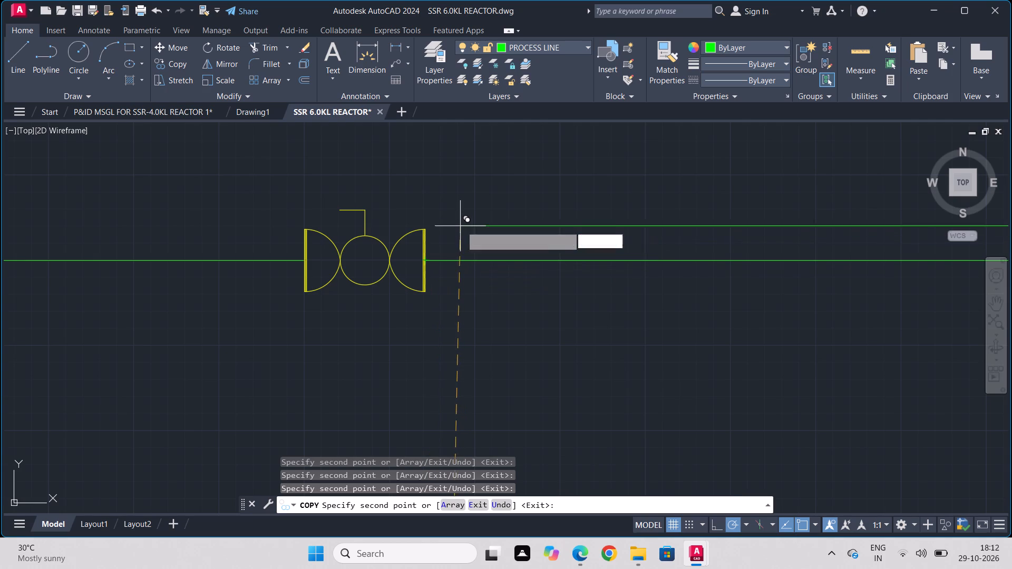
middle_drag(461, 226, 464, 431)
middle_drag(379, 203, 411, 410)
scroll(379, 203, down, 1)
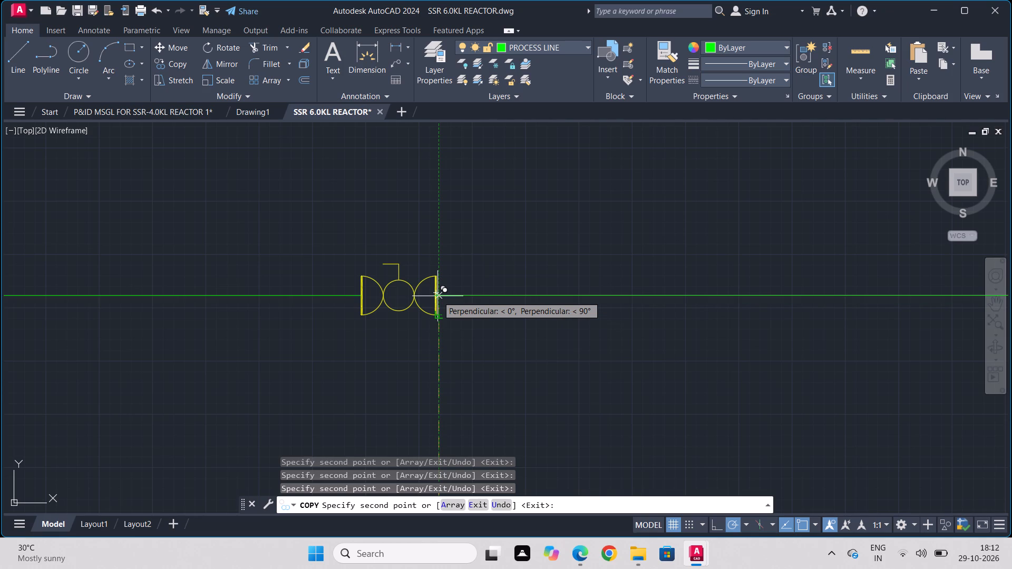
scroll(439, 291, up, 3)
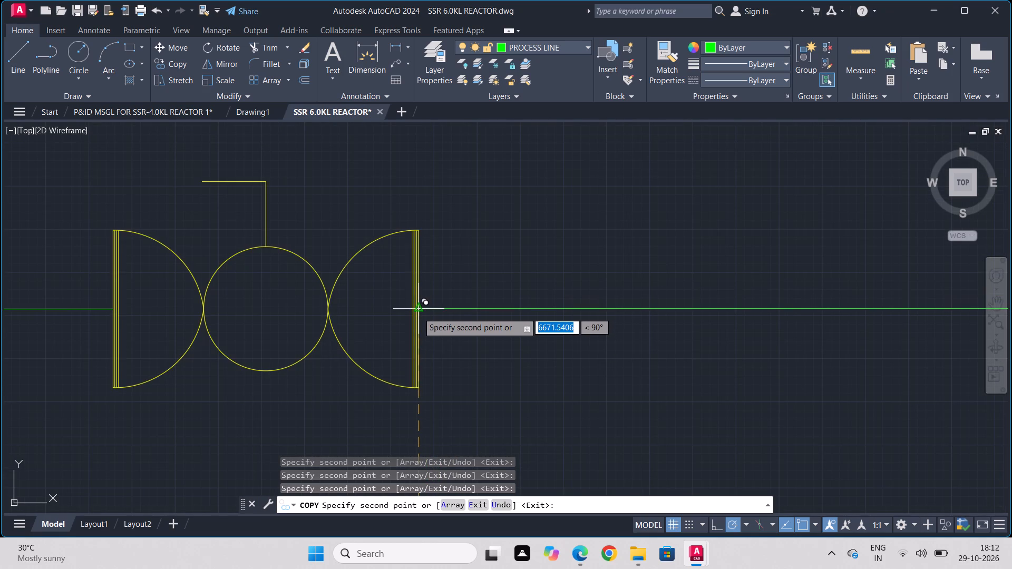
click(418, 312)
Place the last copy of the connecting line at the topmost valve's right flange, about 8157.6 units above the original, and finish copying.
scroll(433, 244, down, 2)
middle_drag(436, 241, 489, 536)
scroll(489, 532, down, 1)
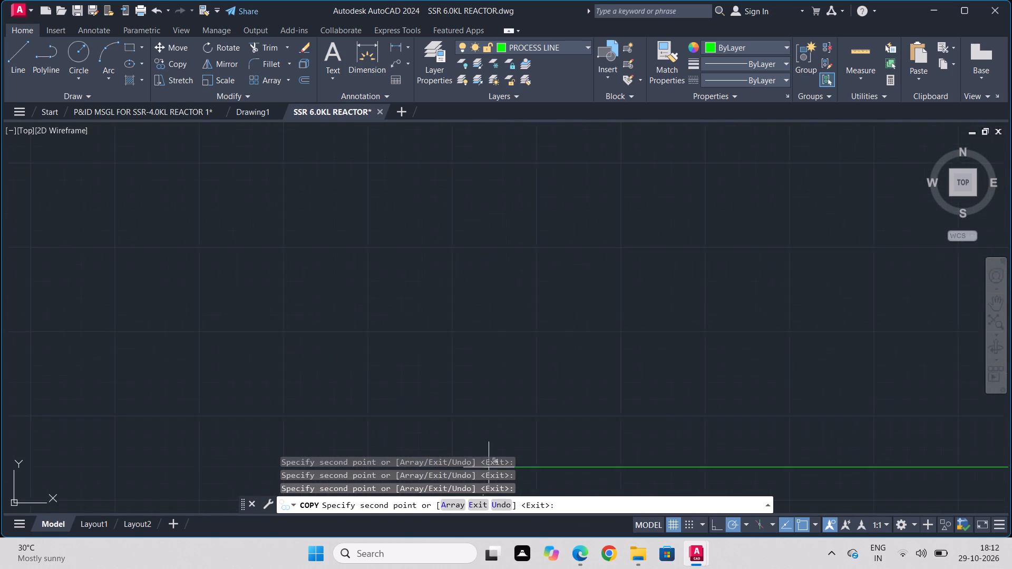
scroll(488, 456, down, 1)
scroll(482, 229, up, 2)
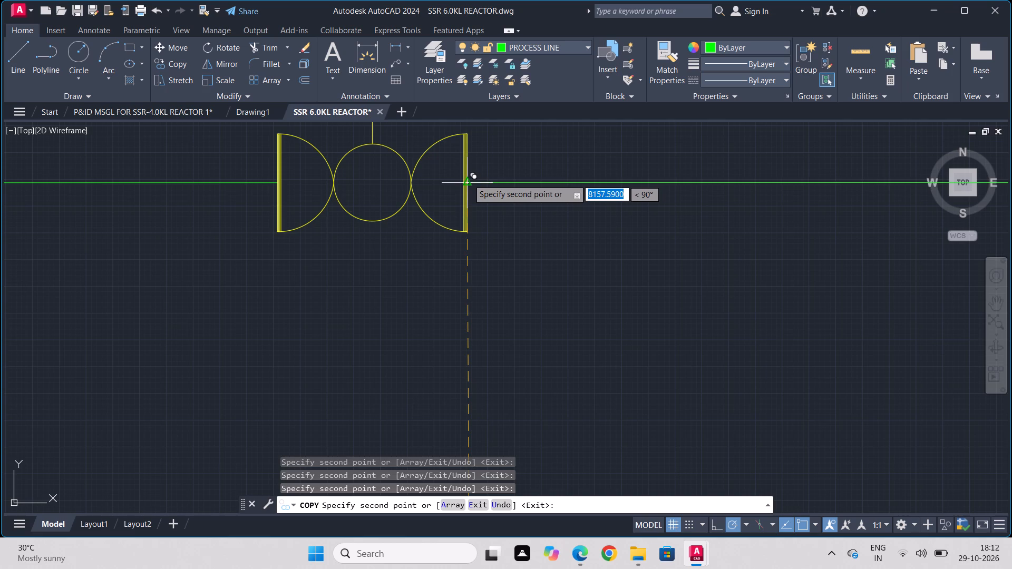
click(468, 179)
scroll(503, 216, down, 3)
middle_drag(512, 190, 489, 566)
scroll(489, 567, down, 1)
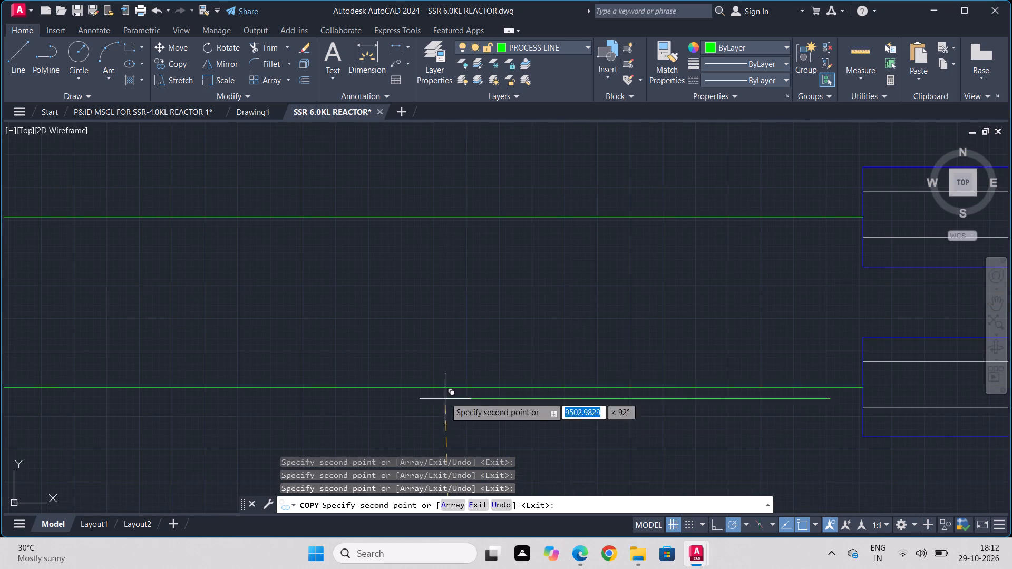
key(Escape)
scroll(616, 469, down, 3)
middle_drag(615, 459, 466, 197)
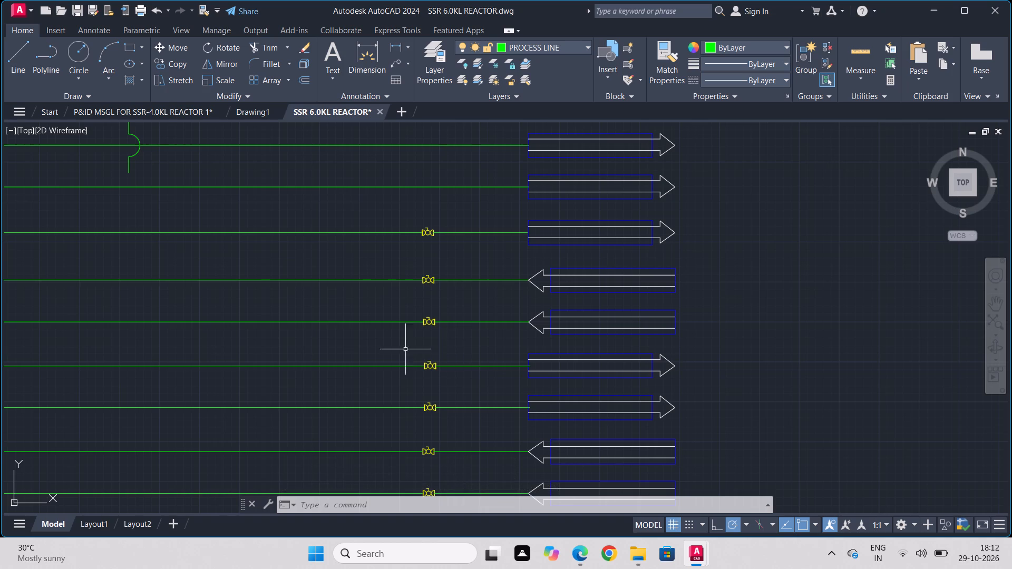
Make SIGNAL -LINE the current layer.
click(442, 60)
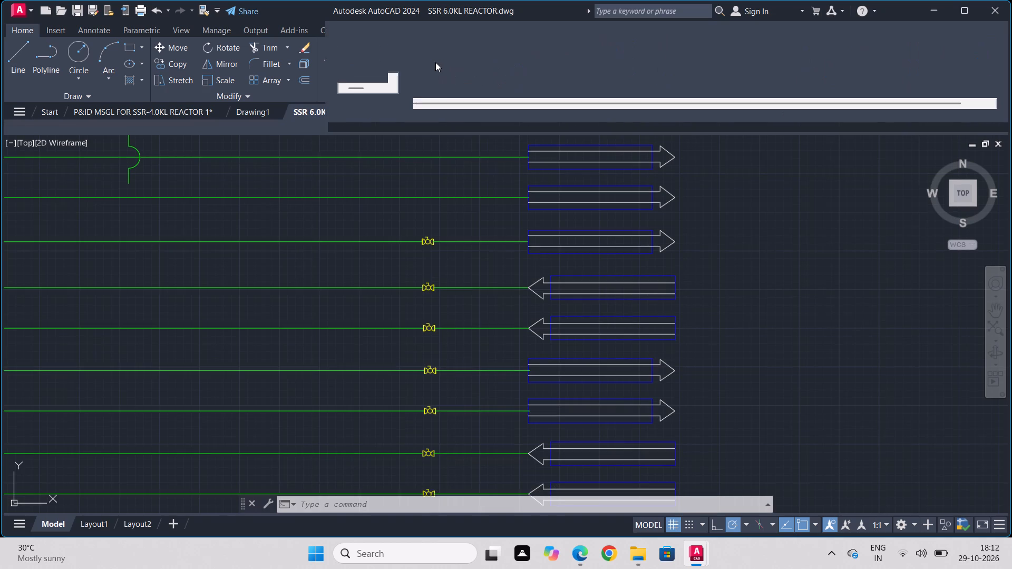
scroll(422, 79, down, 2)
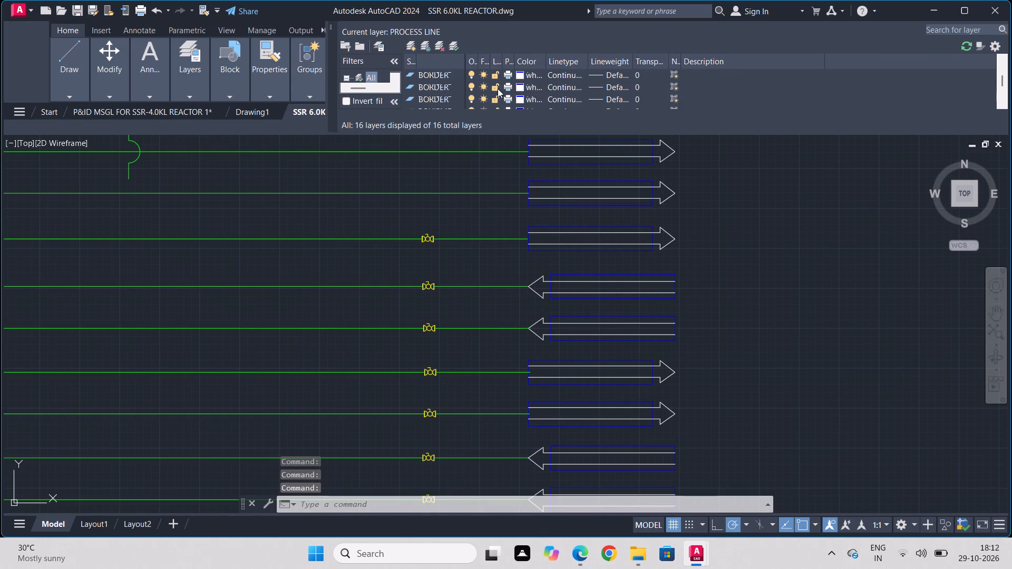
scroll(498, 89, down, 2)
scroll(498, 89, up, 1)
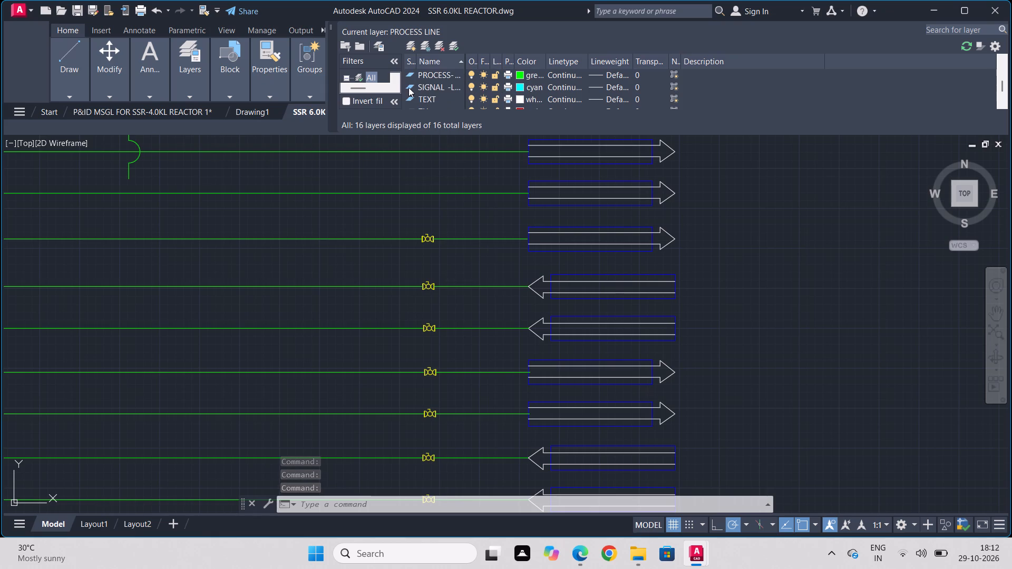
click(408, 87)
click(408, 87)
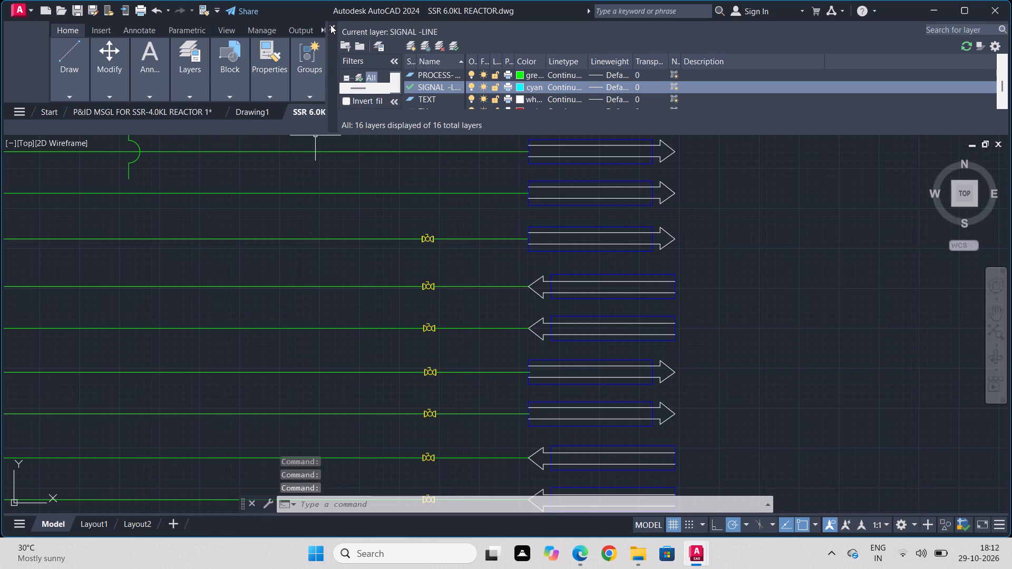
click(330, 25)
Draw a small rectangle with its upper edge on the topmost valved process line, just left of the valve.
click(133, 46)
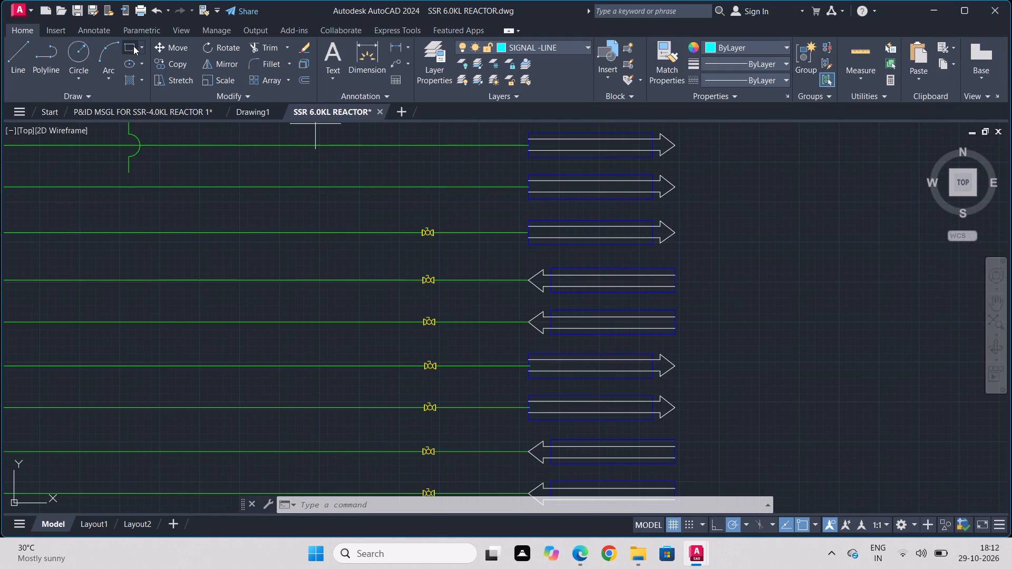
scroll(376, 247, up, 3)
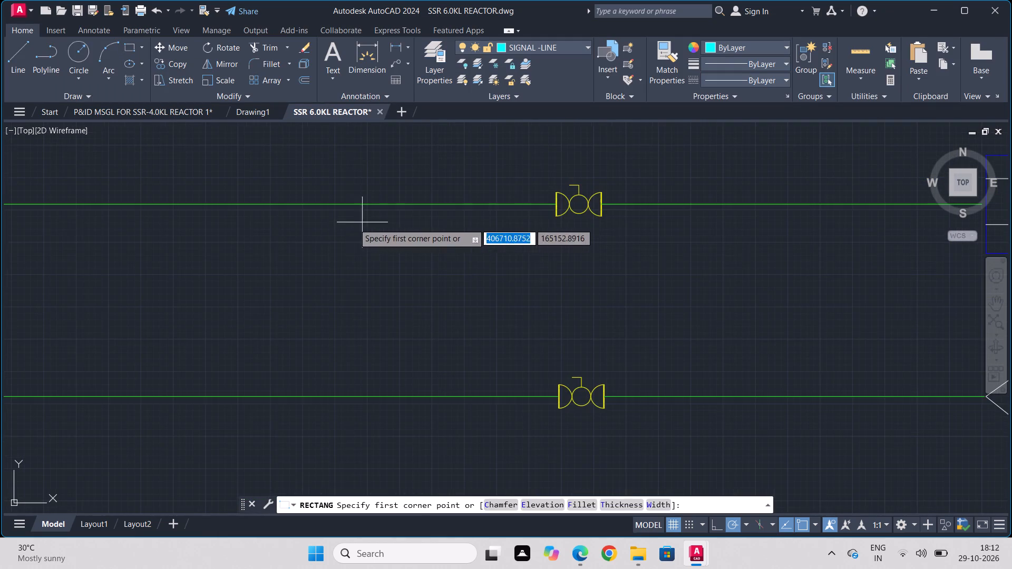
click(466, 202)
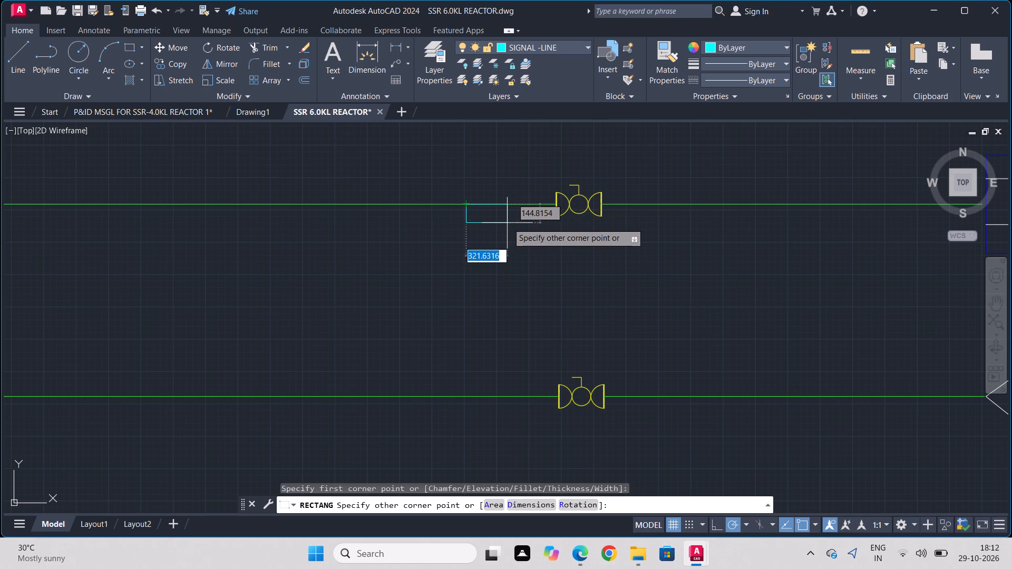
click(511, 223)
Centre the rectangle on the process line by copying it from its left-edge midpoint onto the line and erasing the original.
drag(515, 217, 502, 224)
click(502, 224)
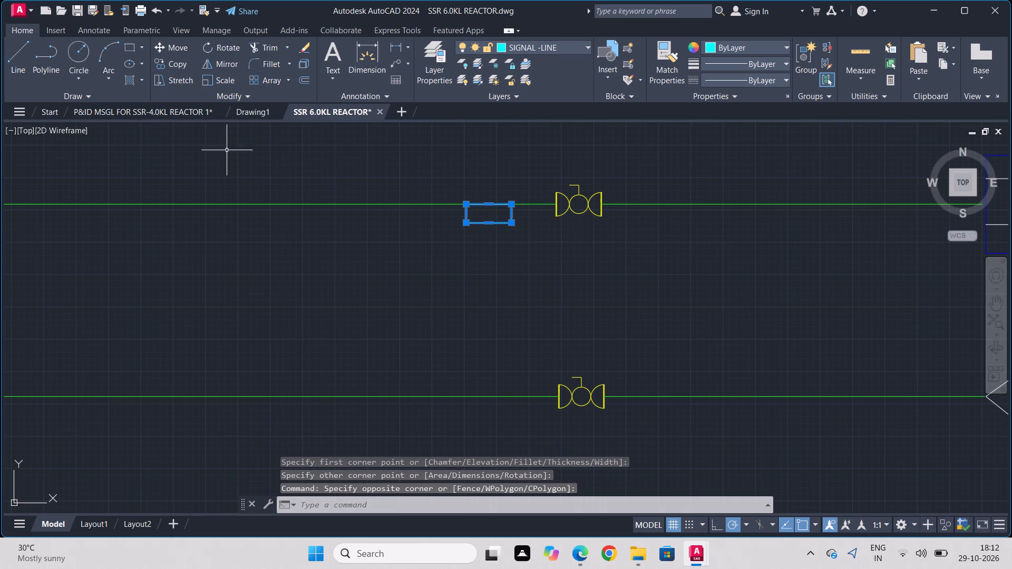
click(165, 63)
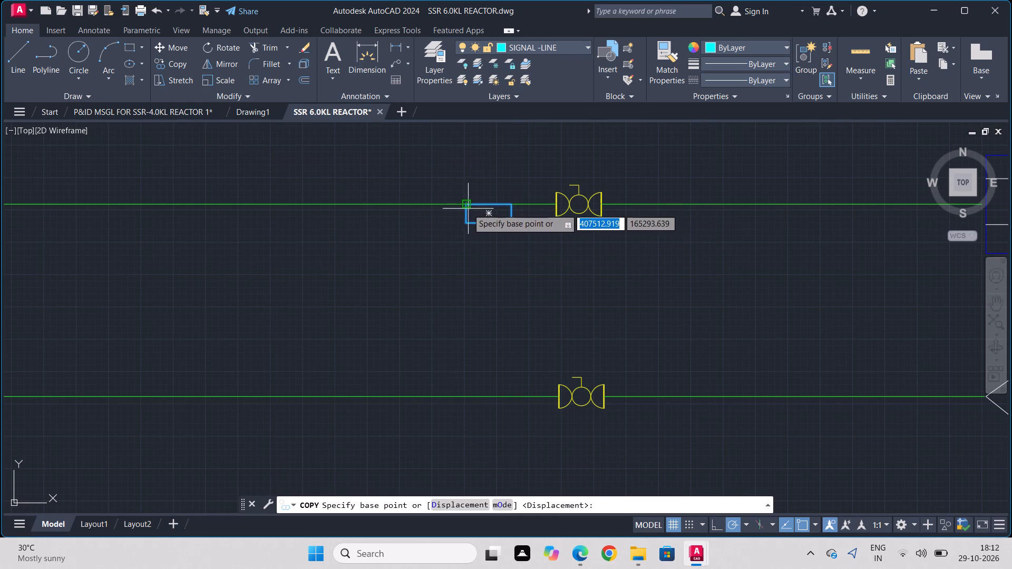
click(468, 217)
click(455, 205)
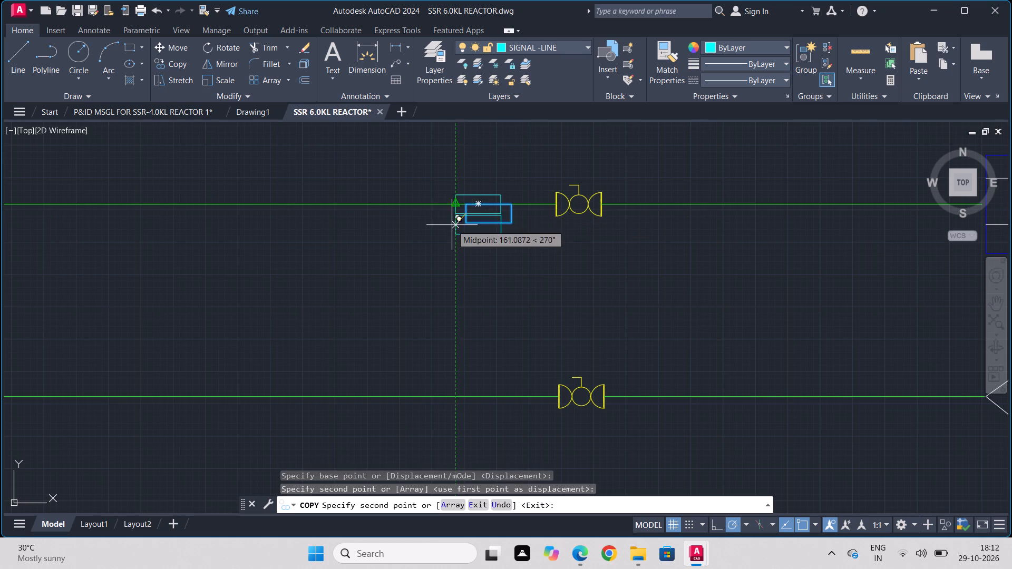
key(Escape)
click(483, 222)
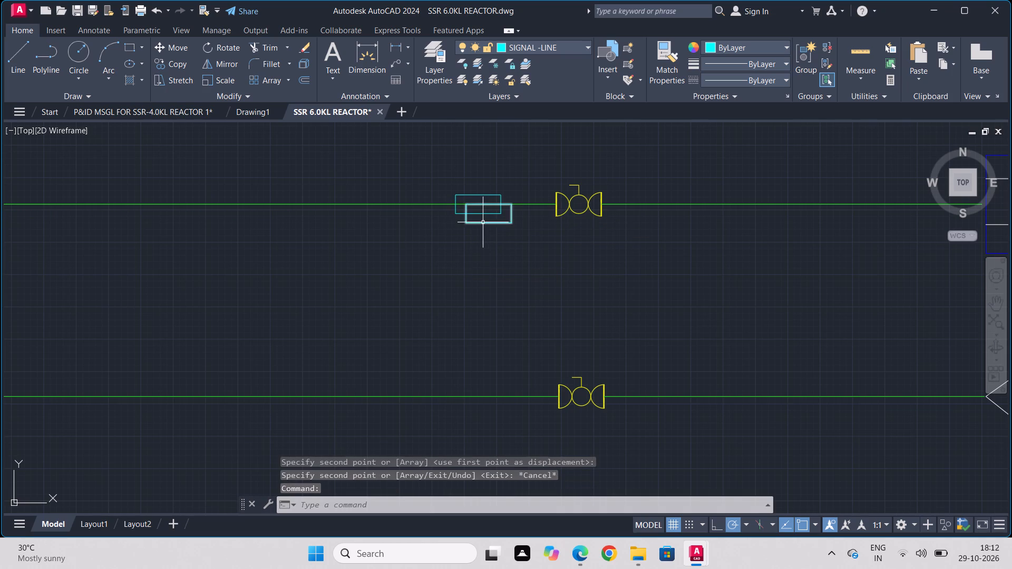
key(Delete)
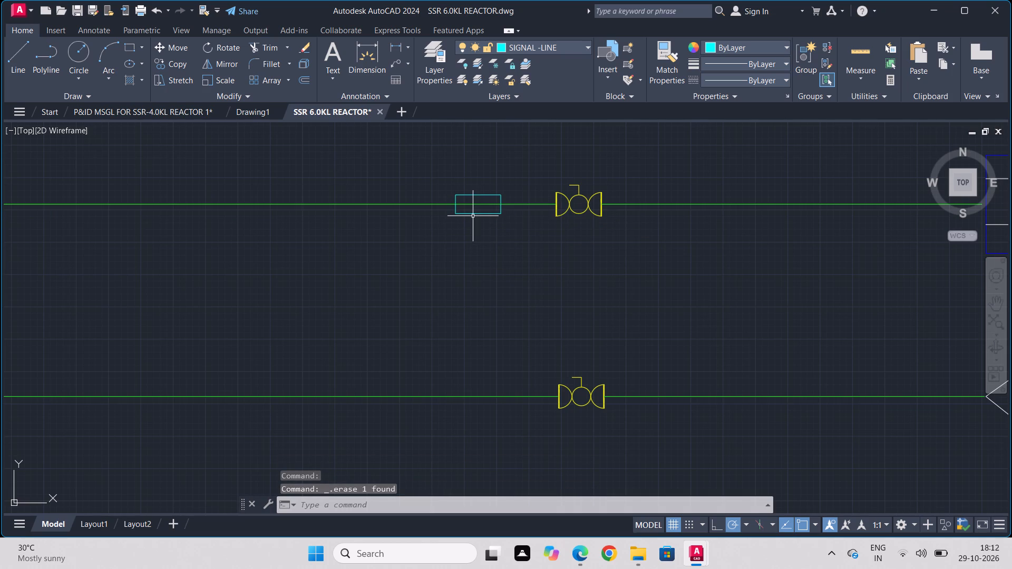
Copy the centred rectangle from its left-edge midpoint about 2794.7 units straight down onto the third valved process line.
click(473, 215)
click(158, 64)
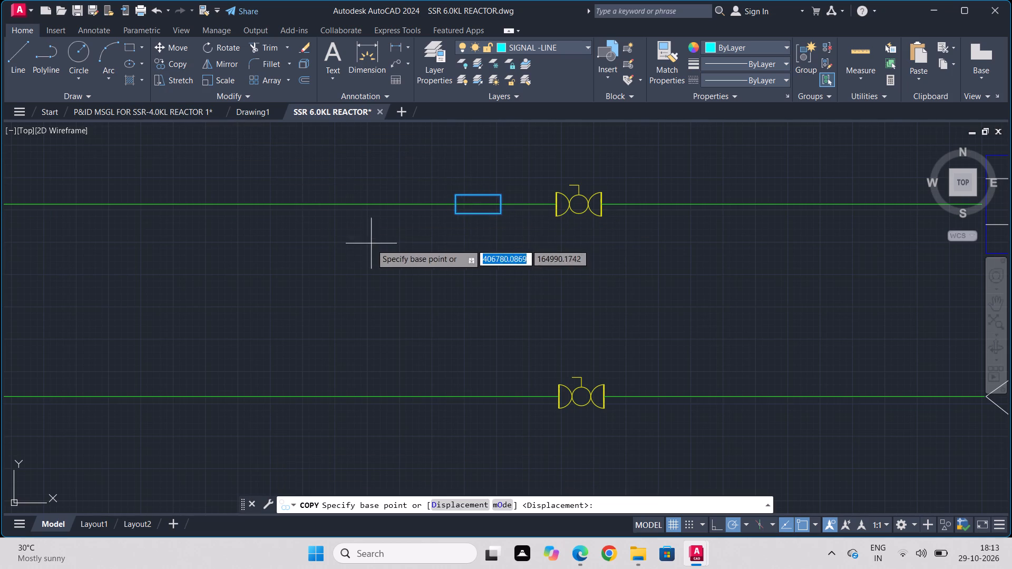
click(459, 204)
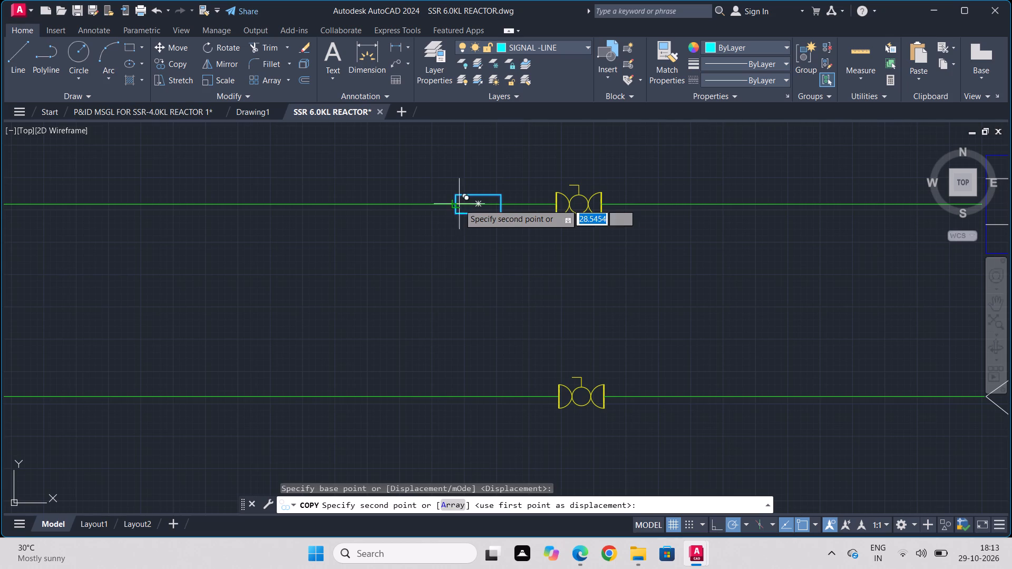
scroll(459, 389, down, 1)
middle_drag(459, 389, 435, 218)
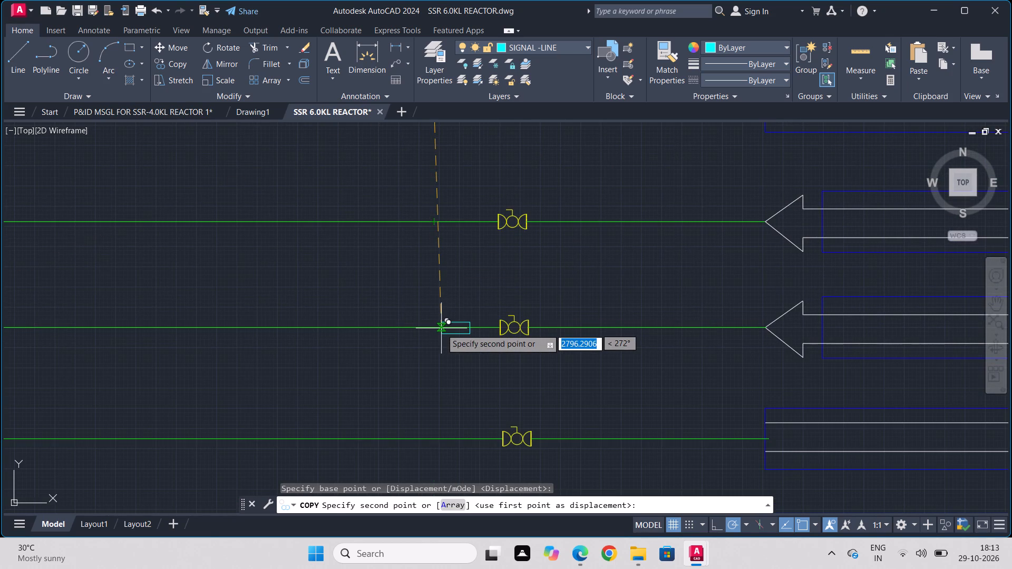
scroll(441, 329, up, 4)
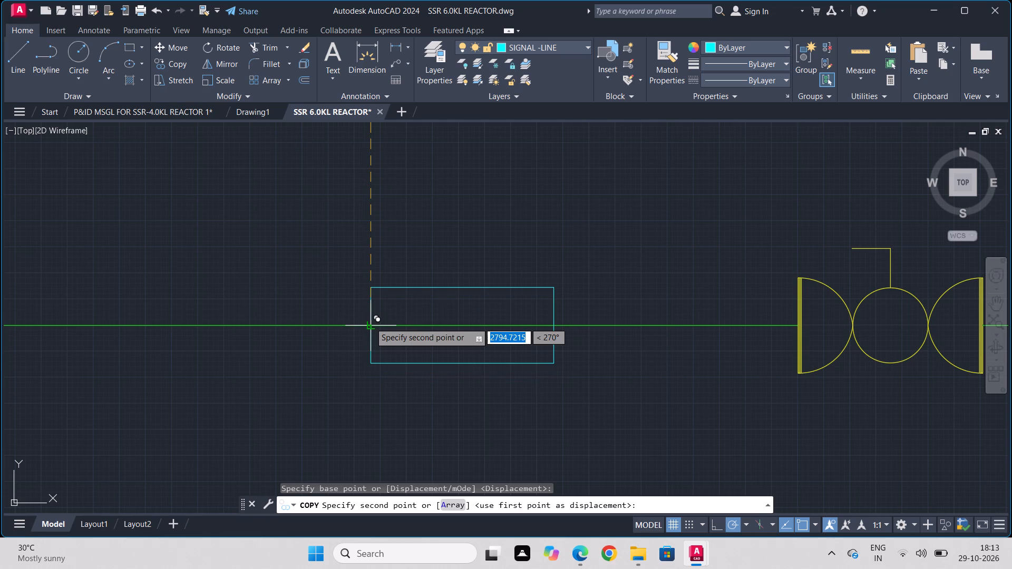
click(370, 322)
Place further copies of the signal rectangle on the fifth and seventh valved process lines, just right of their valves.
scroll(397, 395, down, 2)
middle_drag(400, 392, 401, 238)
scroll(707, 414, down, 1)
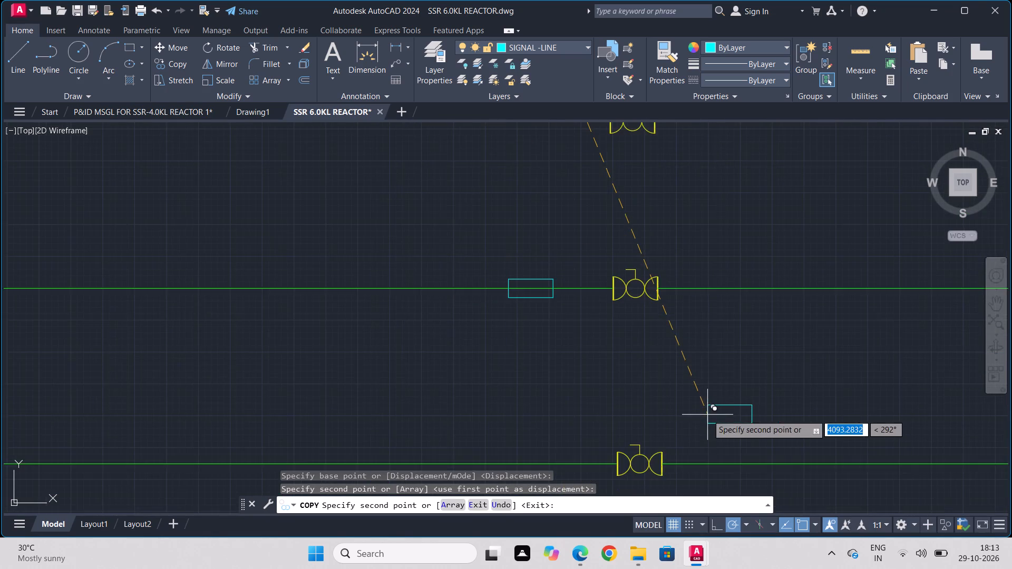
middle_drag(707, 415, 567, 241)
middle_drag(546, 332, 524, 253)
scroll(539, 374, up, 2)
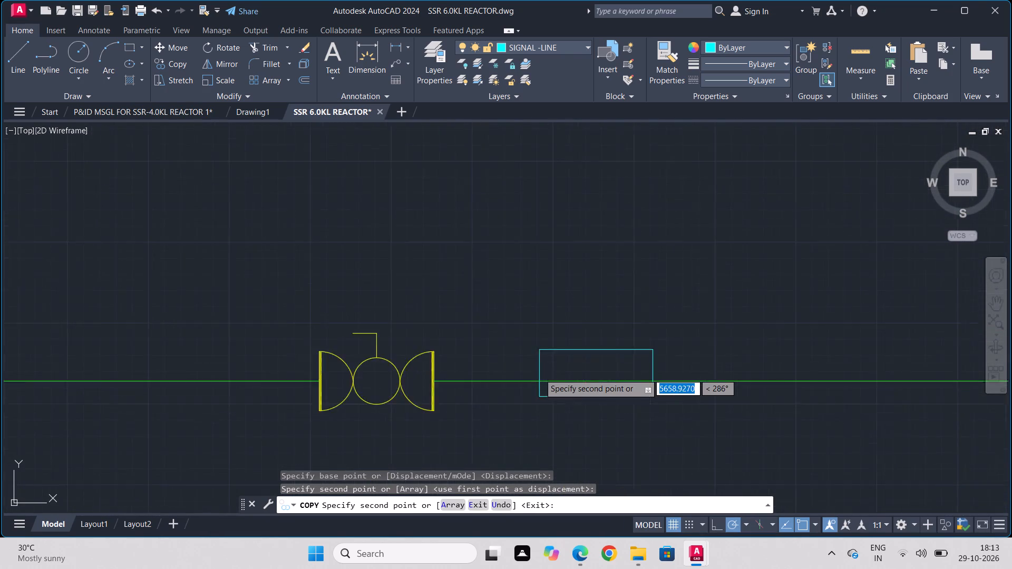
scroll(539, 374, up, 1)
click(532, 385)
scroll(386, 380, down, 1)
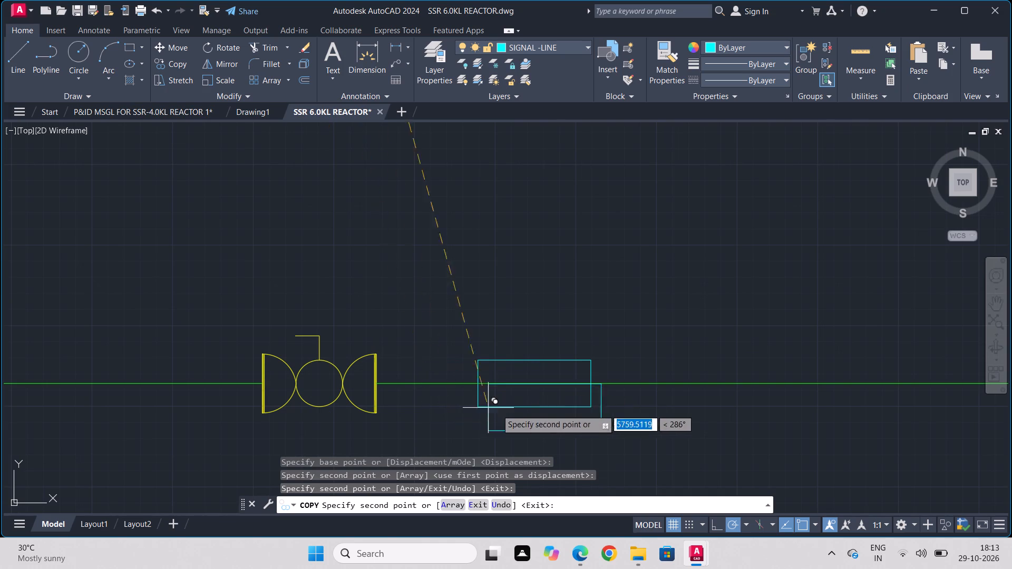
middle_drag(532, 409, 478, 207)
scroll(494, 386, down, 3)
middle_drag(492, 395, 493, 194)
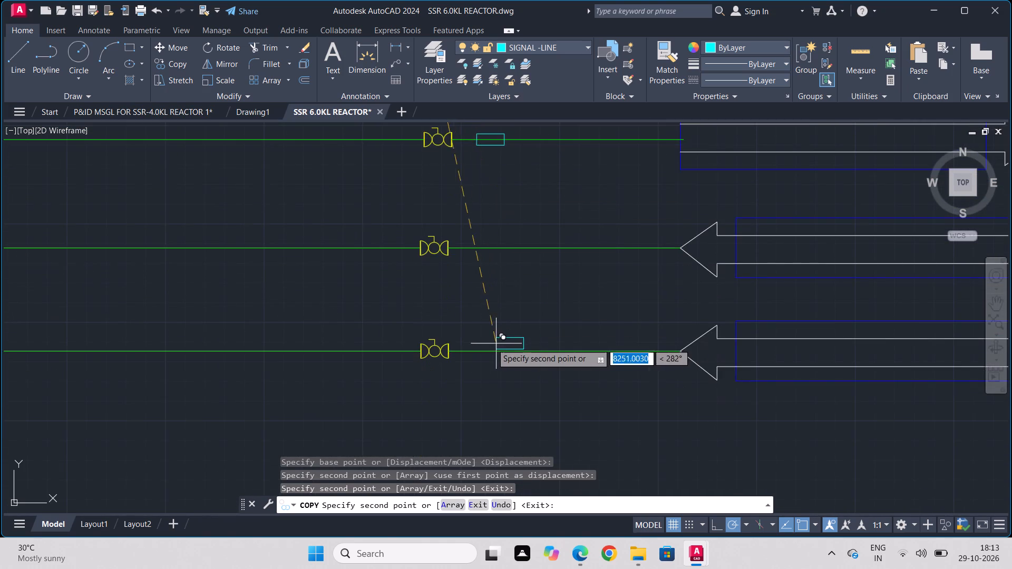
scroll(486, 349, up, 3)
click(475, 357)
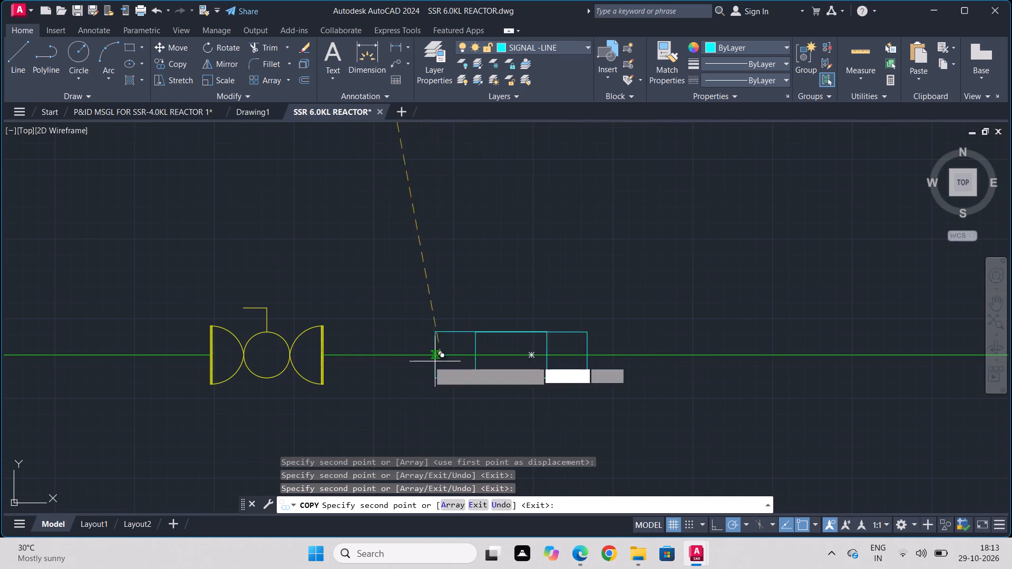
key(Escape)
Trim away the process line segments inside the rectangles on the seventh and fifth valved lines.
text(tr)
key(Return)
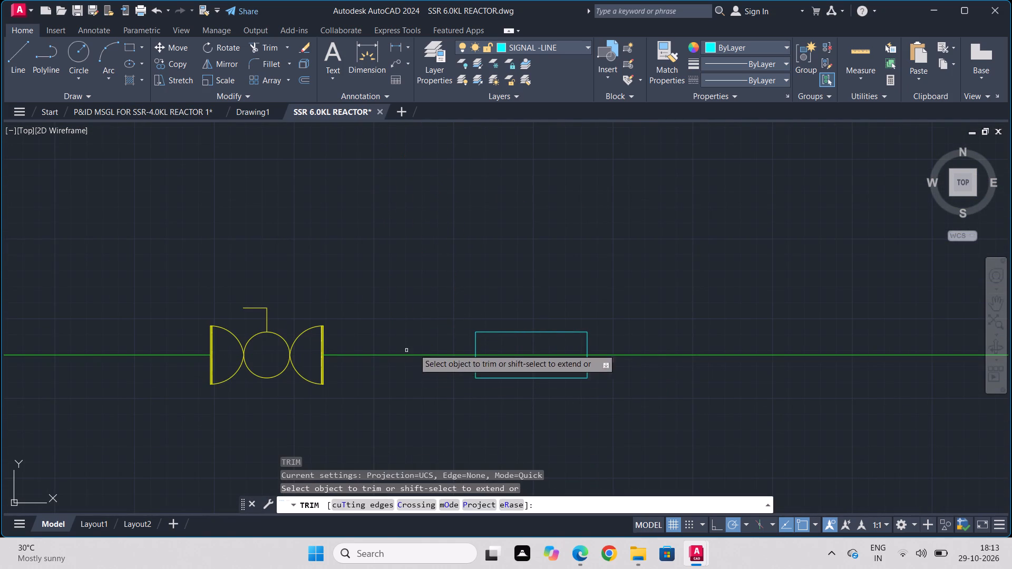
click(503, 353)
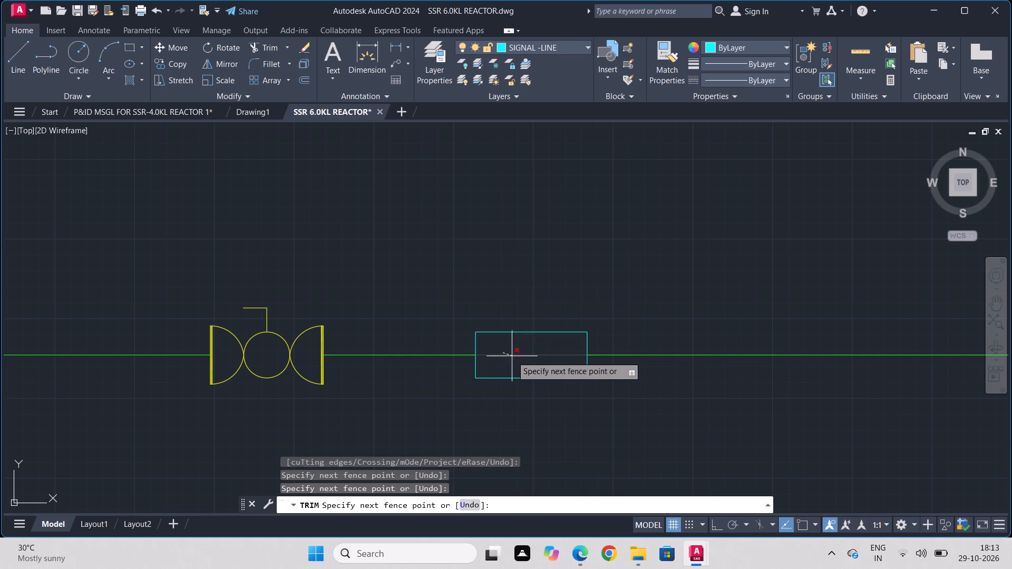
click(512, 356)
scroll(518, 317, down, 4)
middle_drag(530, 250, 532, 384)
scroll(507, 329, up, 4)
drag(525, 309, 519, 335)
scroll(526, 300, down, 2)
scroll(526, 300, up, 1)
scroll(472, 251, down, 2)
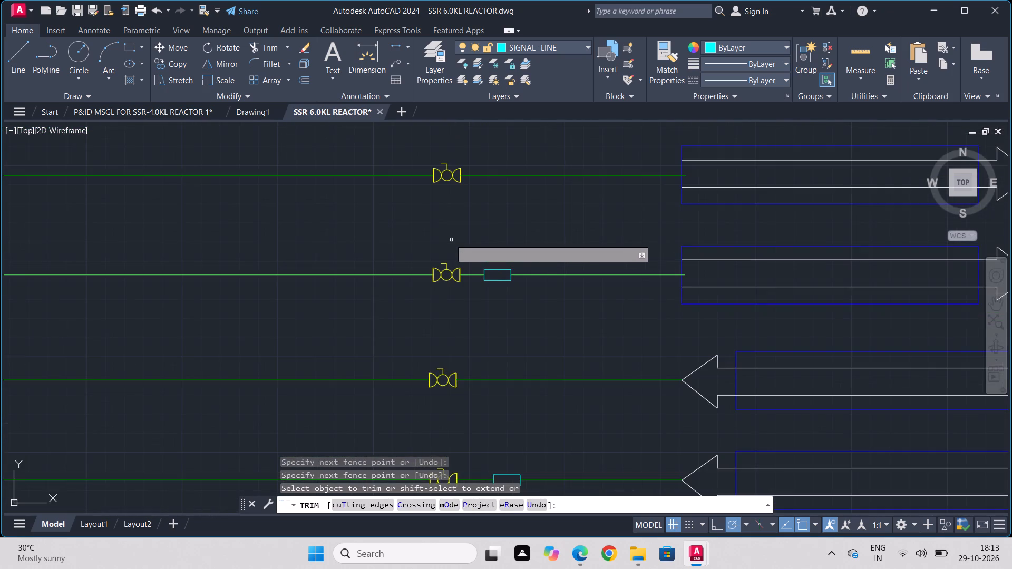
Trim away the process line segments inside the rectangles on the third and first valved lines.
middle_drag(435, 237, 559, 457)
scroll(505, 289, up, 4)
drag(498, 248, 444, 289)
scroll(508, 248, down, 3)
middle_drag(549, 205, 528, 488)
scroll(522, 461, down, 1)
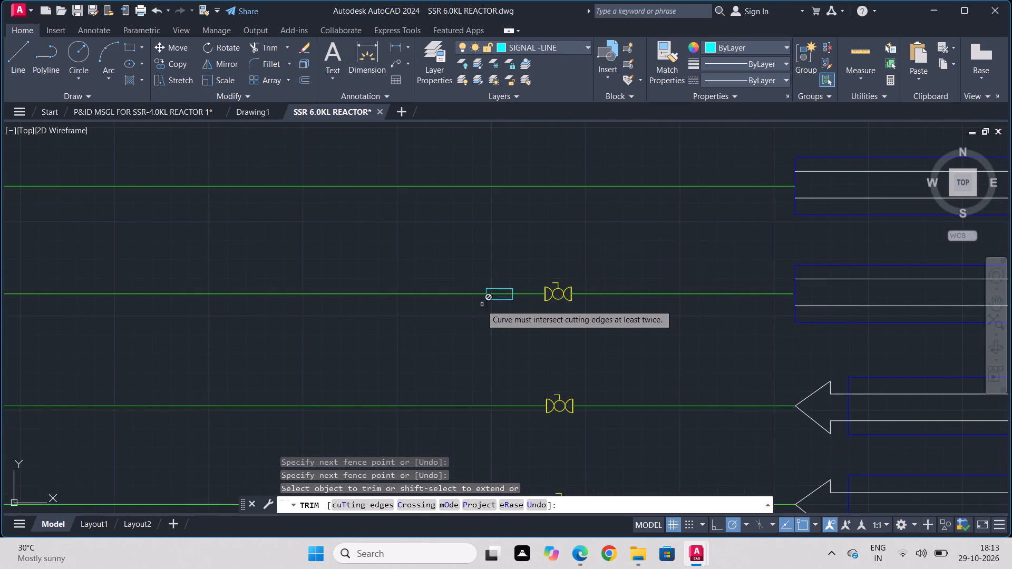
scroll(481, 305, up, 4)
drag(533, 252, 499, 291)
scroll(580, 322, down, 3)
scroll(583, 330, up, 1)
scroll(583, 331, down, 1)
scroll(646, 368, down, 2)
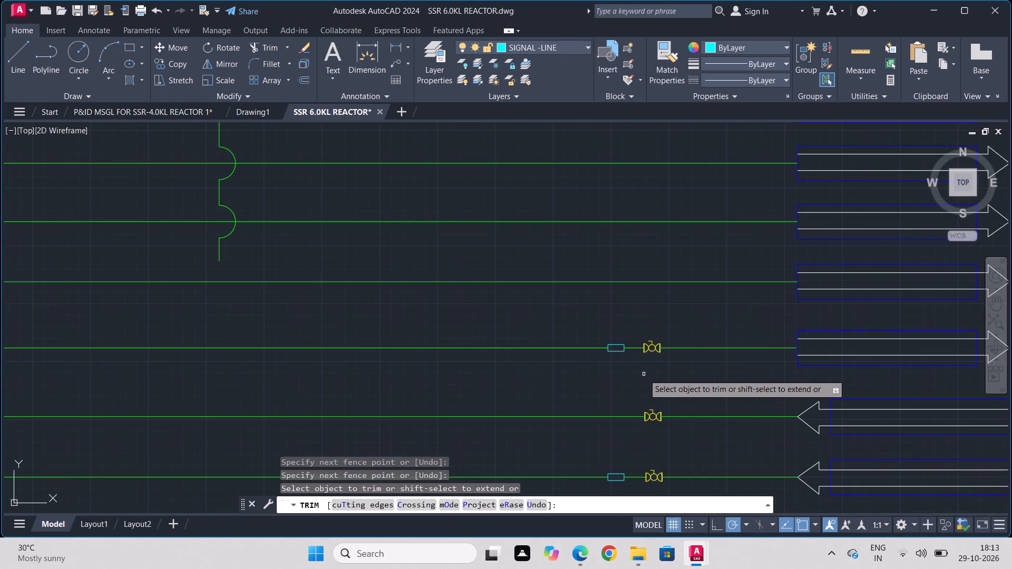
key(Escape)
Draw a vertical line from the topmost valved process line down to the second one, just left of the rectangle.
scroll(526, 395, down, 1)
middle_drag(537, 402, 515, 249)
scroll(515, 249, down, 1)
scroll(526, 221, up, 3)
key(l)
key(Return)
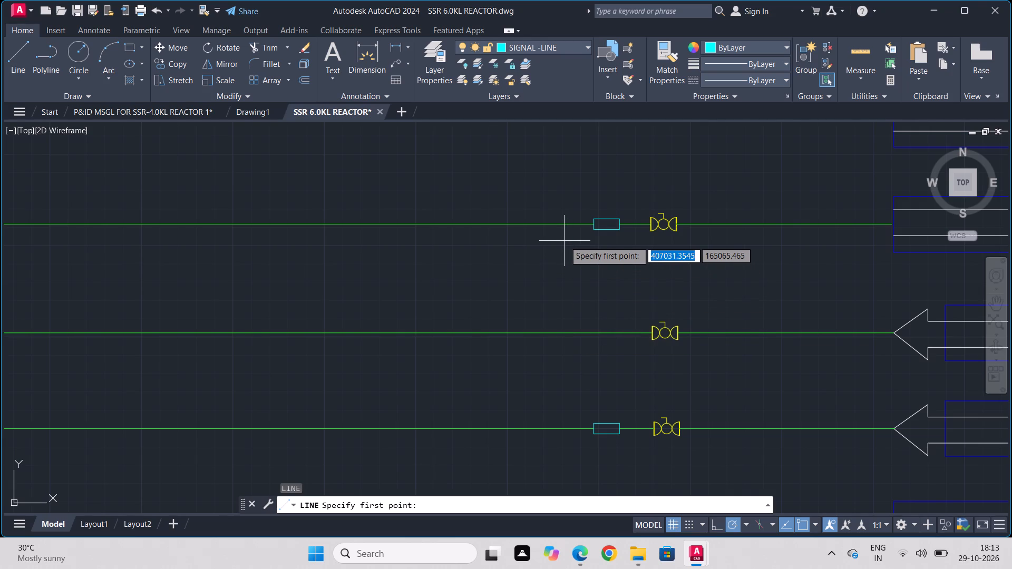
click(562, 224)
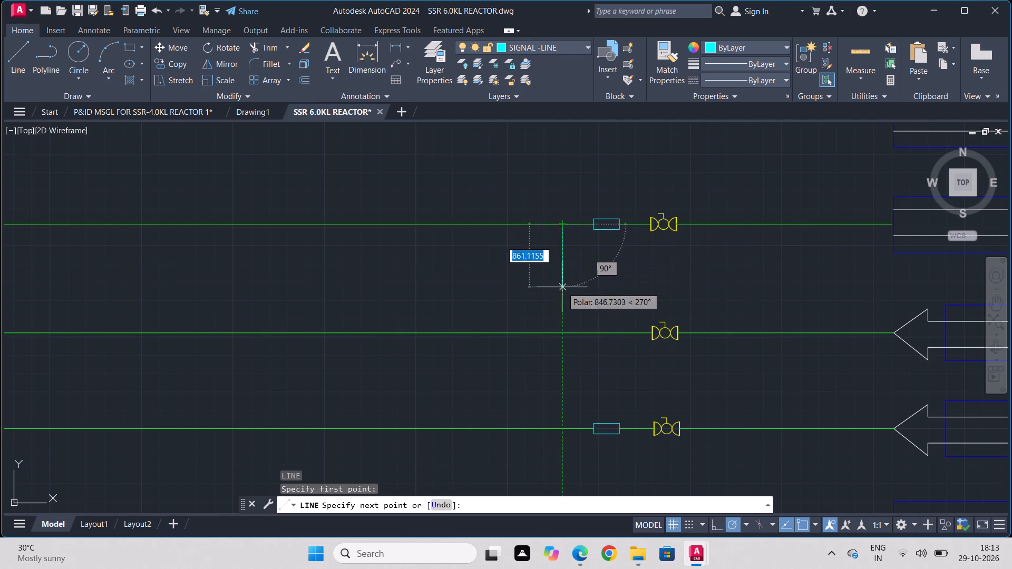
click(563, 329)
key(Escape)
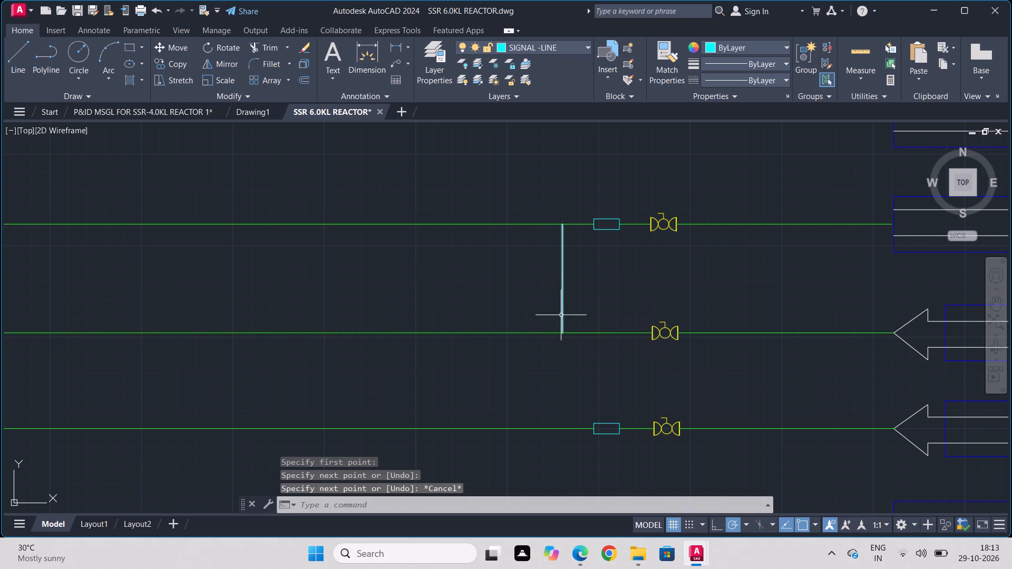
Copy the vertical line from its upper end straight down onto the third, fifth and sixth valved process lines.
click(564, 273)
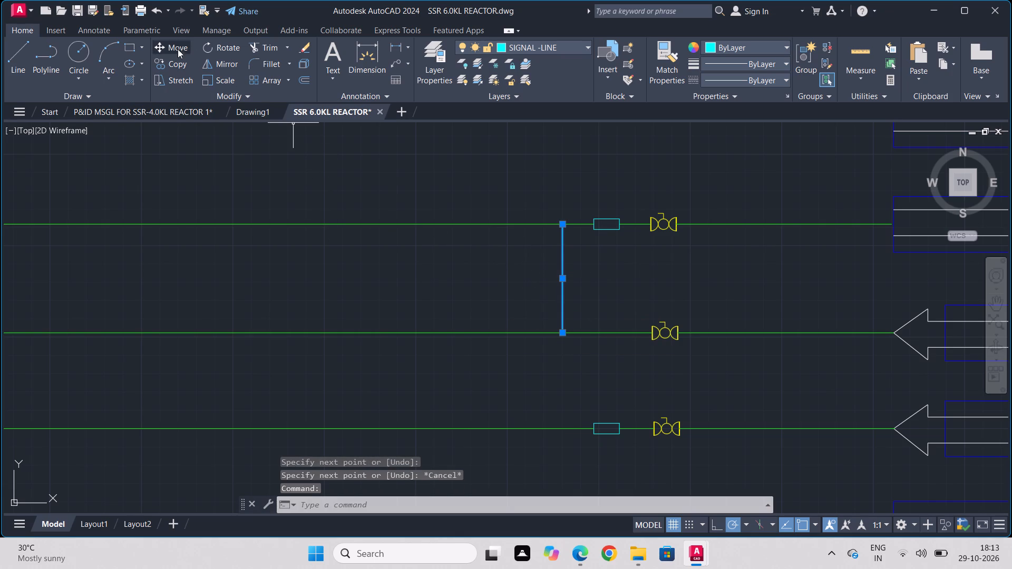
click(172, 71)
click(164, 63)
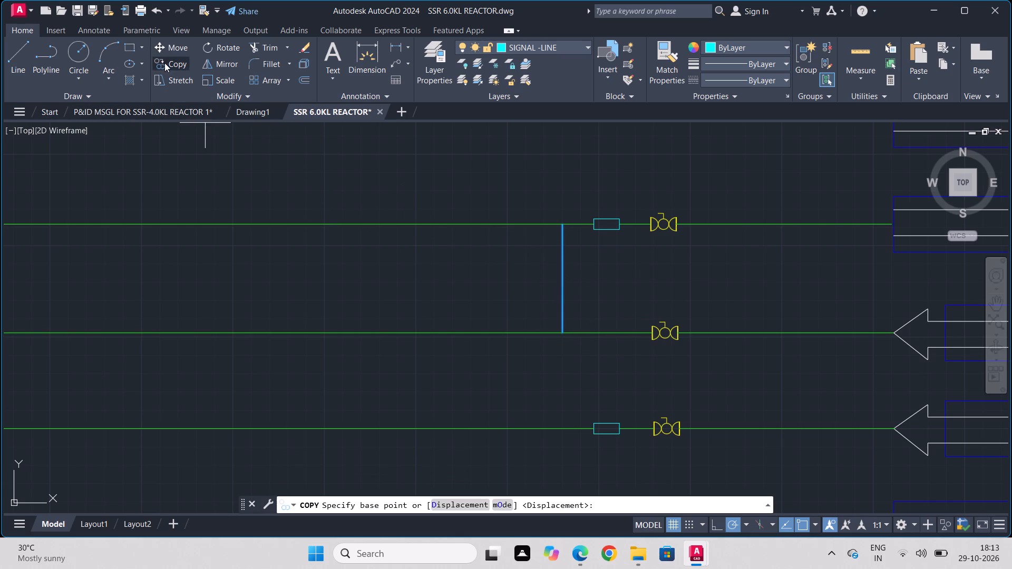
click(561, 226)
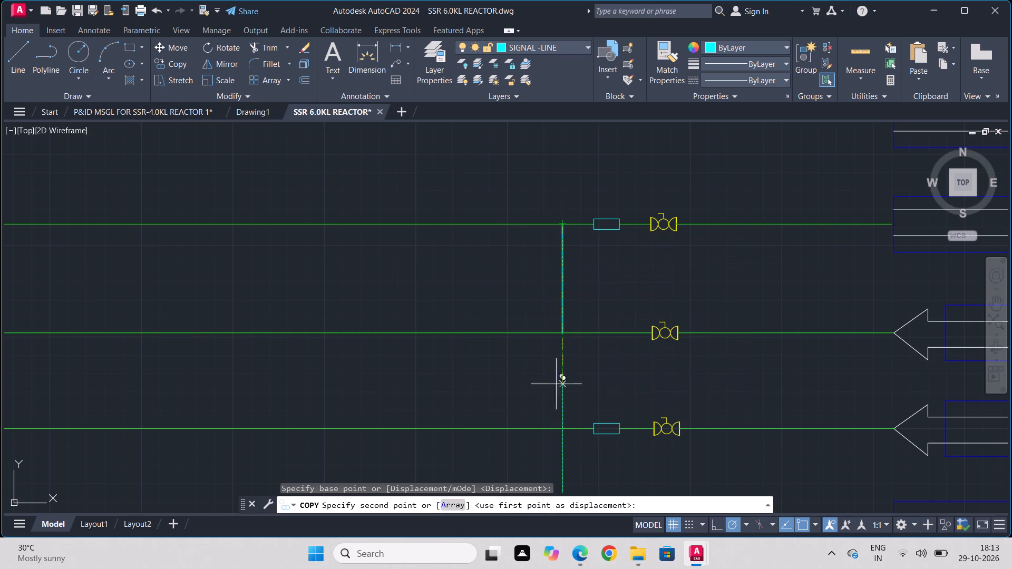
middle_drag(562, 401, 565, 248)
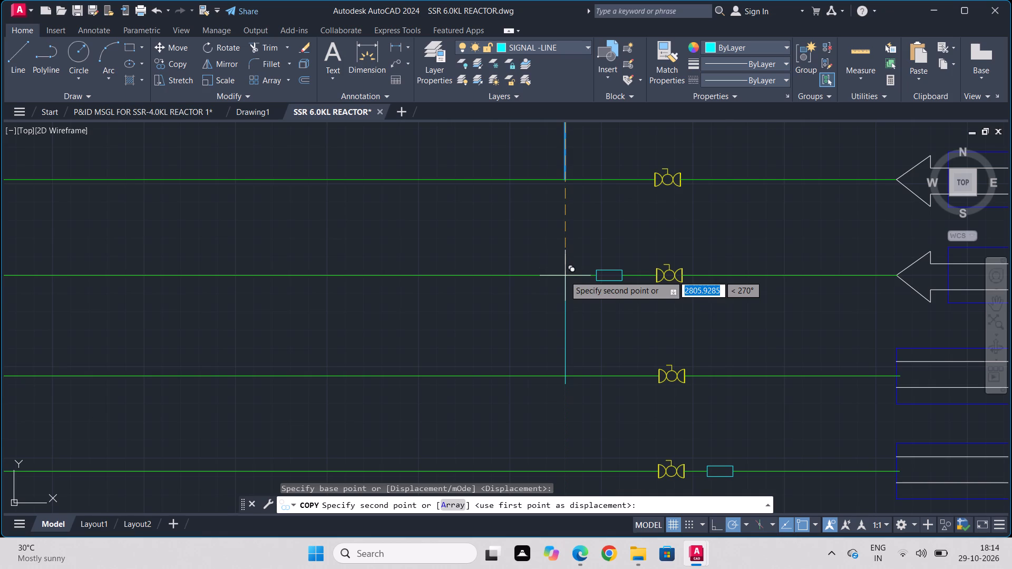
scroll(569, 274, down, 1)
scroll(568, 275, up, 4)
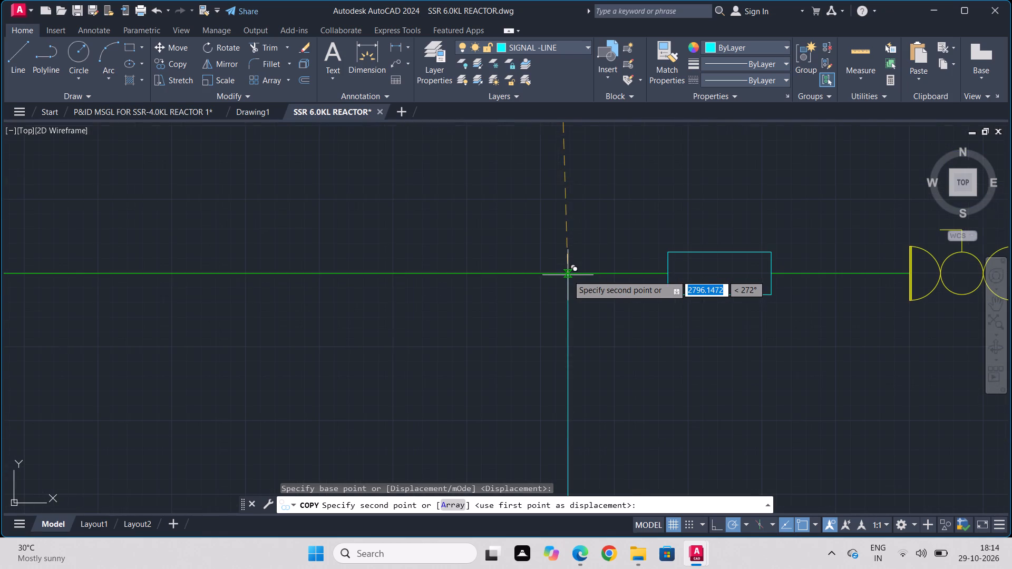
scroll(548, 279, down, 1)
scroll(548, 279, up, 1)
scroll(548, 279, down, 2)
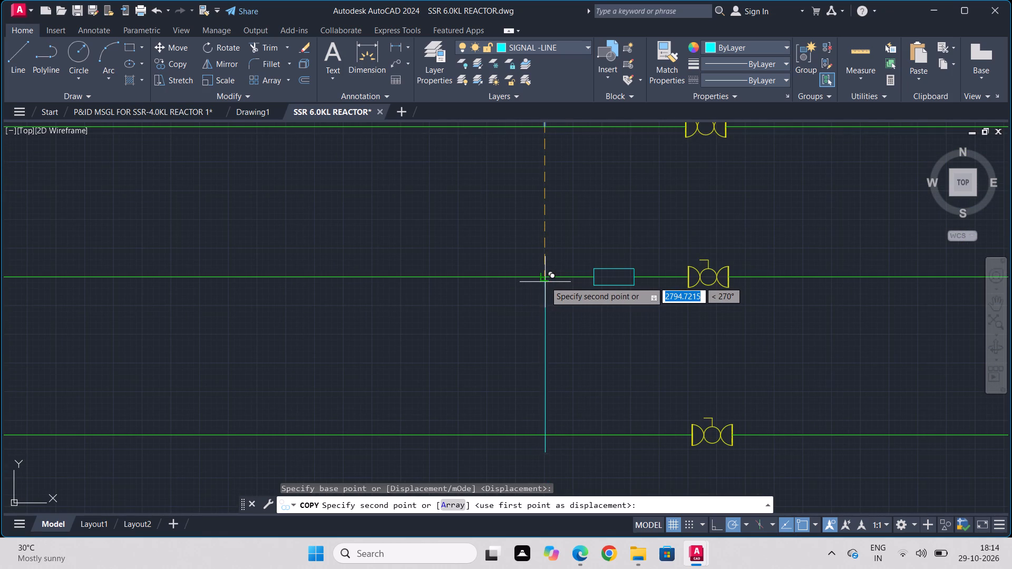
click(543, 278)
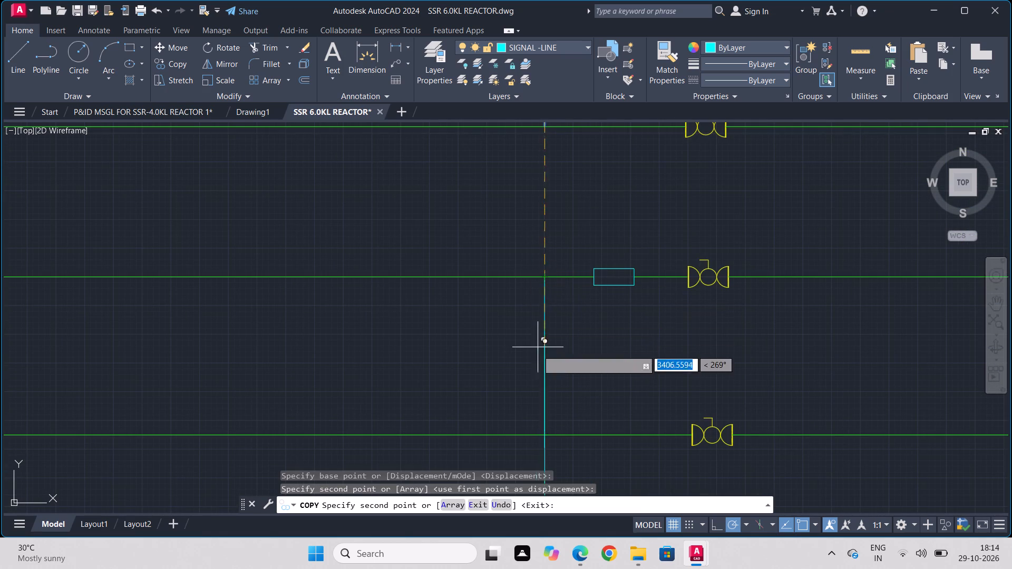
scroll(536, 356, down, 1)
middle_drag(536, 360, 537, 174)
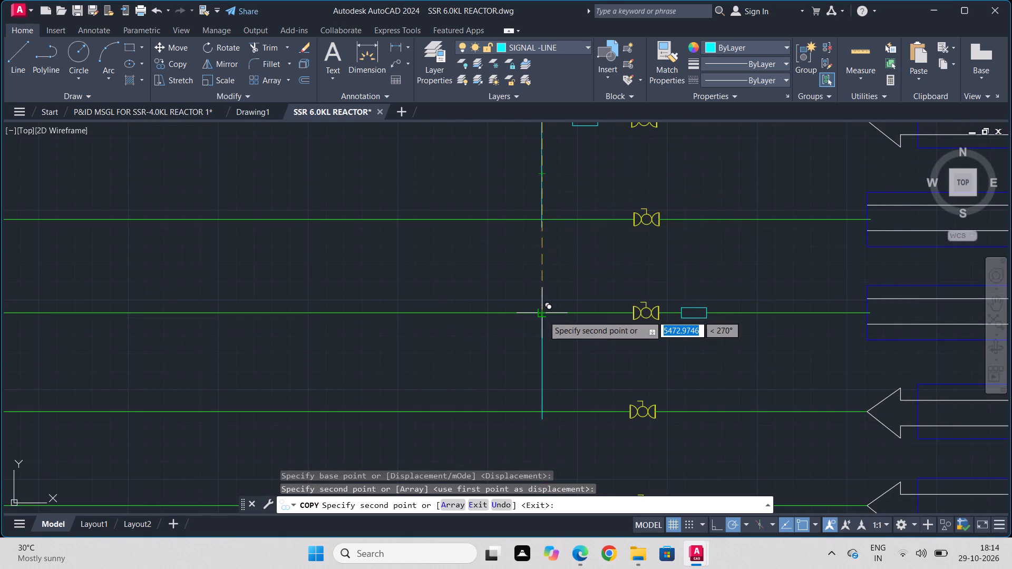
click(543, 316)
scroll(543, 387, down, 2)
middle_drag(544, 354, 544, 223)
scroll(544, 284, up, 1)
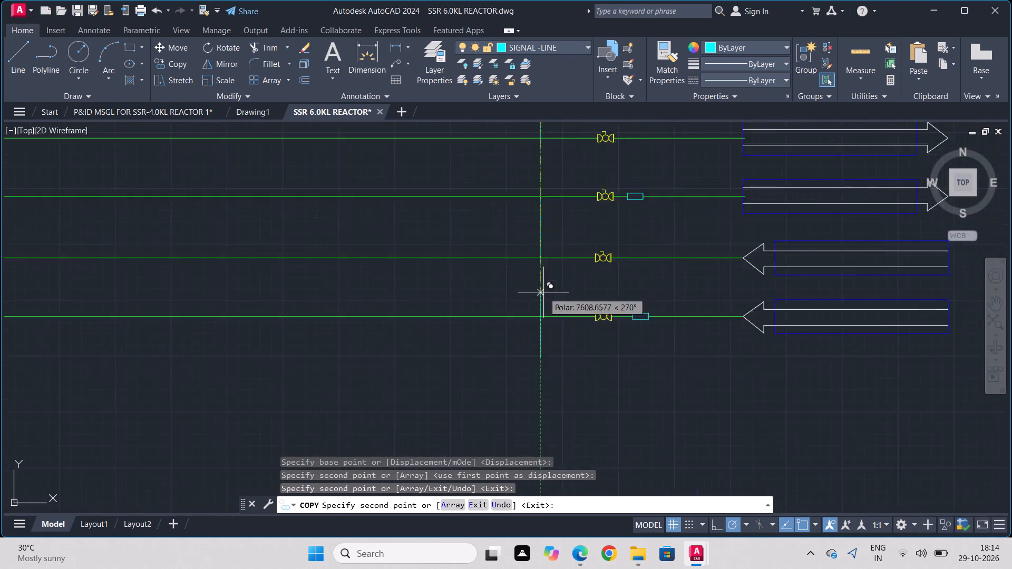
scroll(543, 292, up, 1)
click(537, 235)
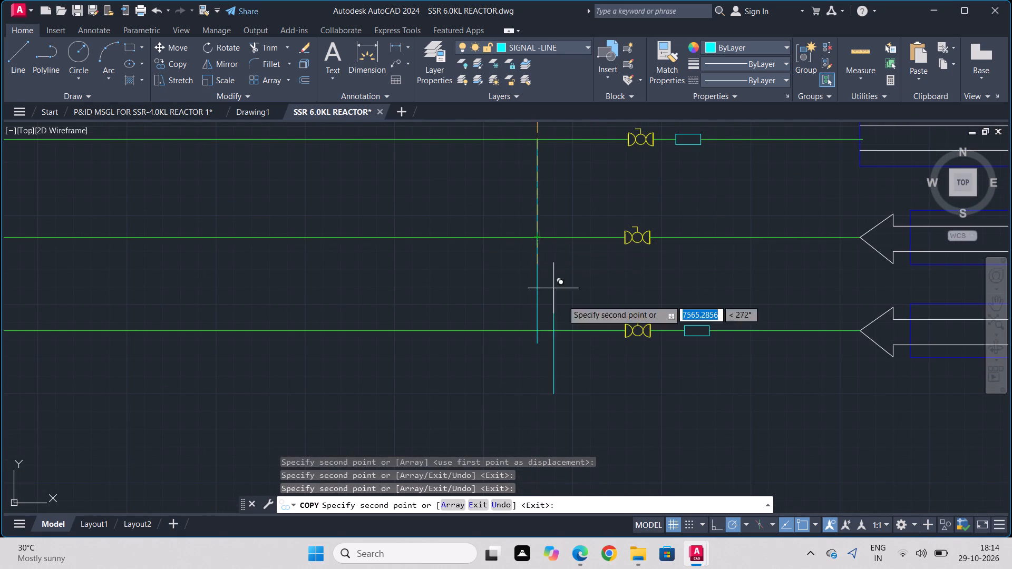
middle_drag(547, 218, 562, 415)
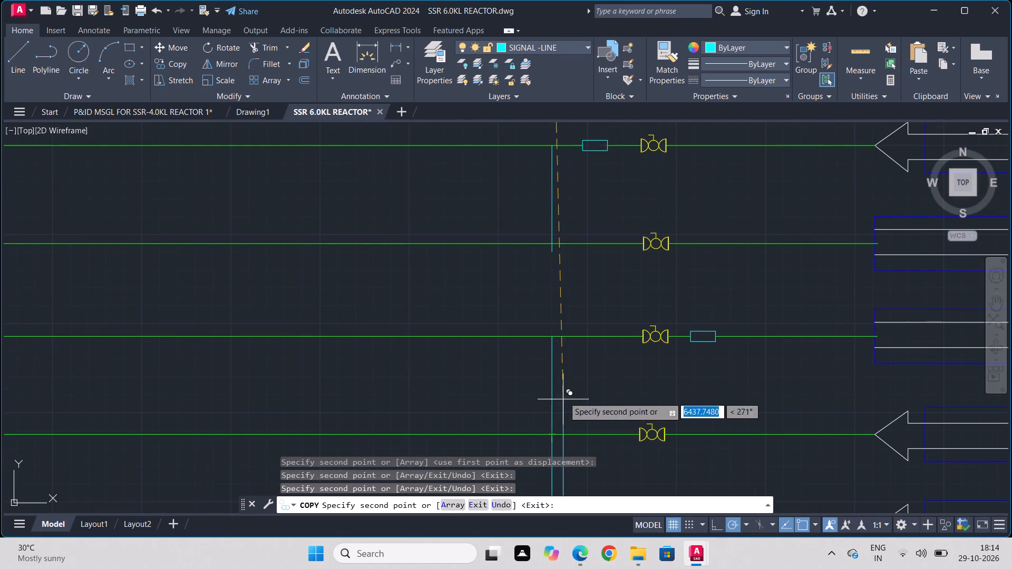
key(Escape)
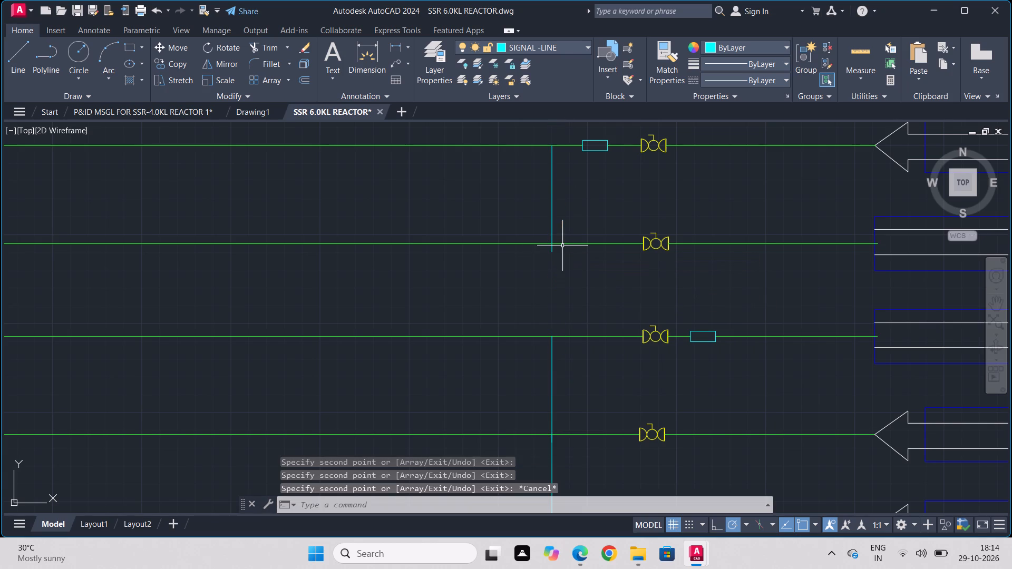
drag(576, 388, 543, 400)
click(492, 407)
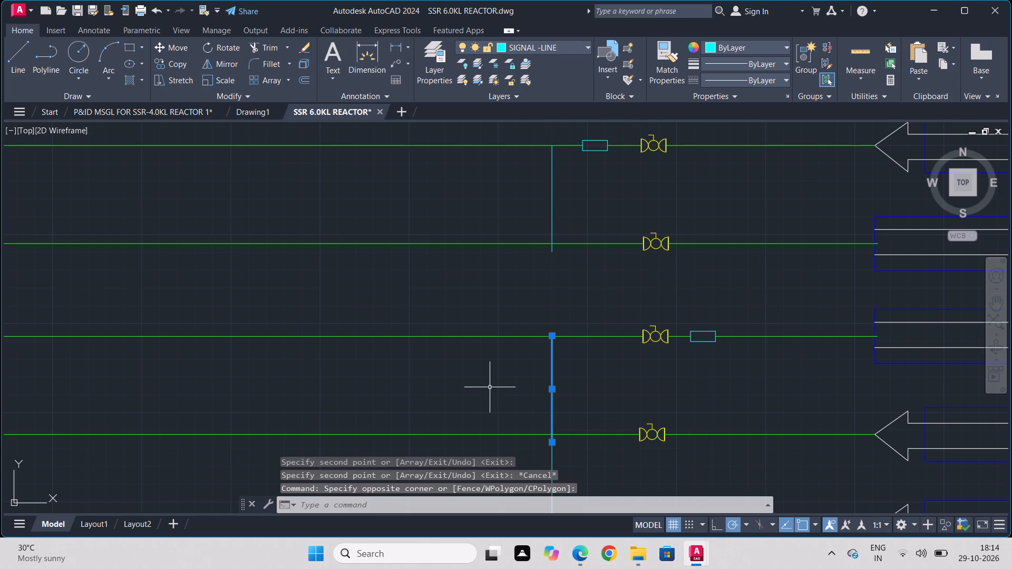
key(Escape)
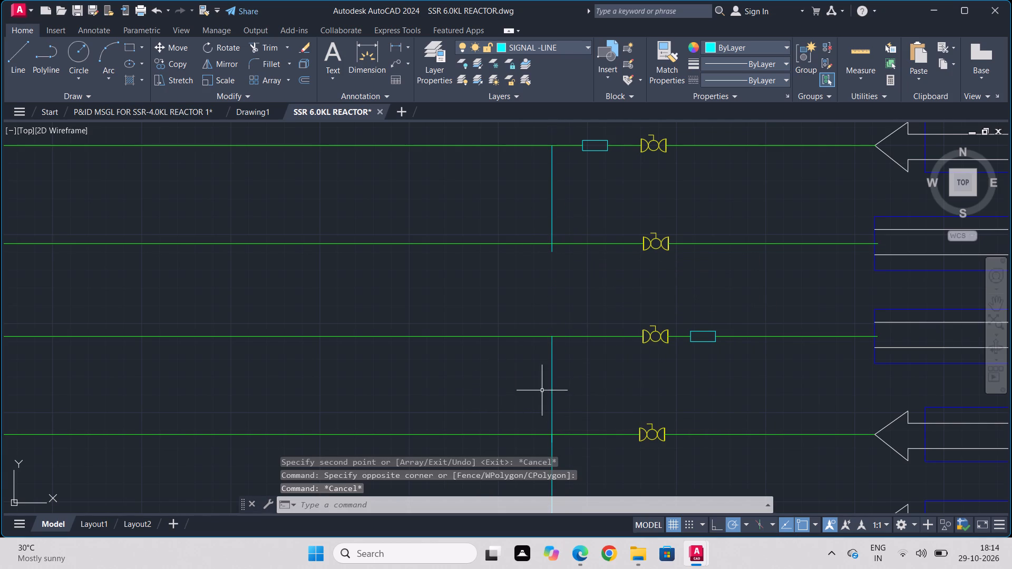
Examine the placement of the vertical lines and rectangles across all seven valved process lines.
scroll(600, 416, down, 1)
middle_drag(600, 419, 588, 256)
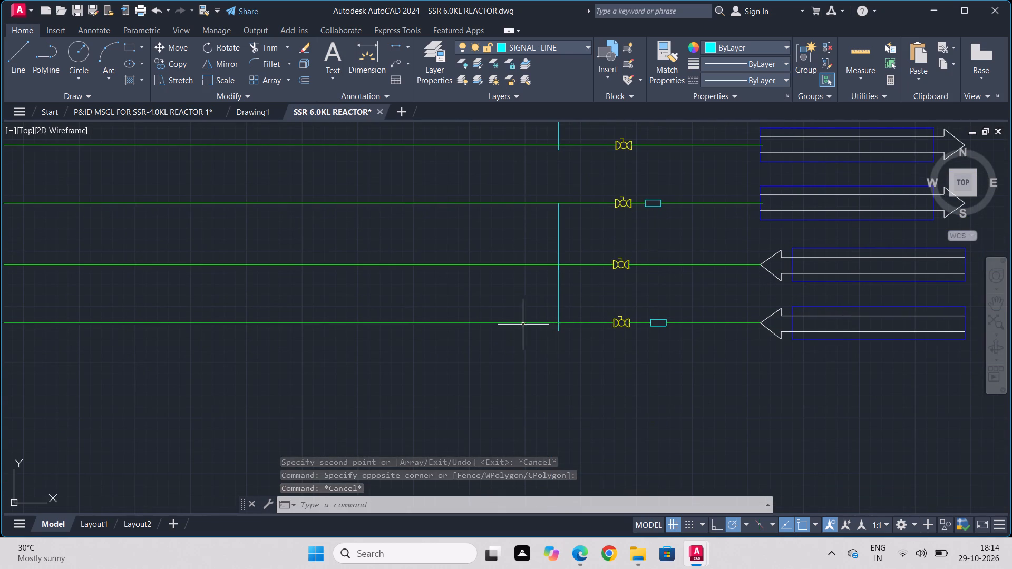
middle_drag(705, 207, 705, 367)
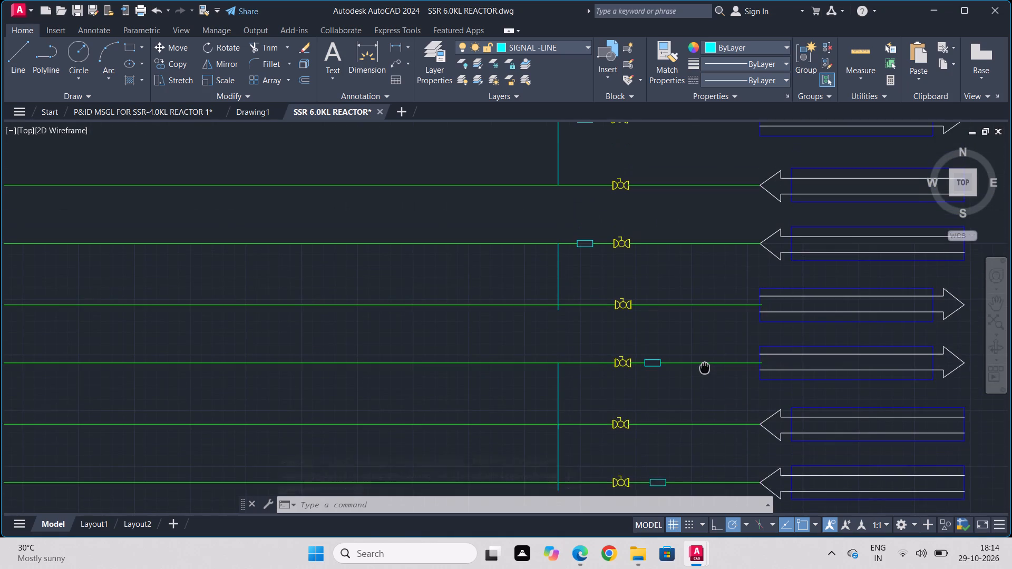
middle_drag(705, 367, 705, 384)
scroll(705, 384, down, 1)
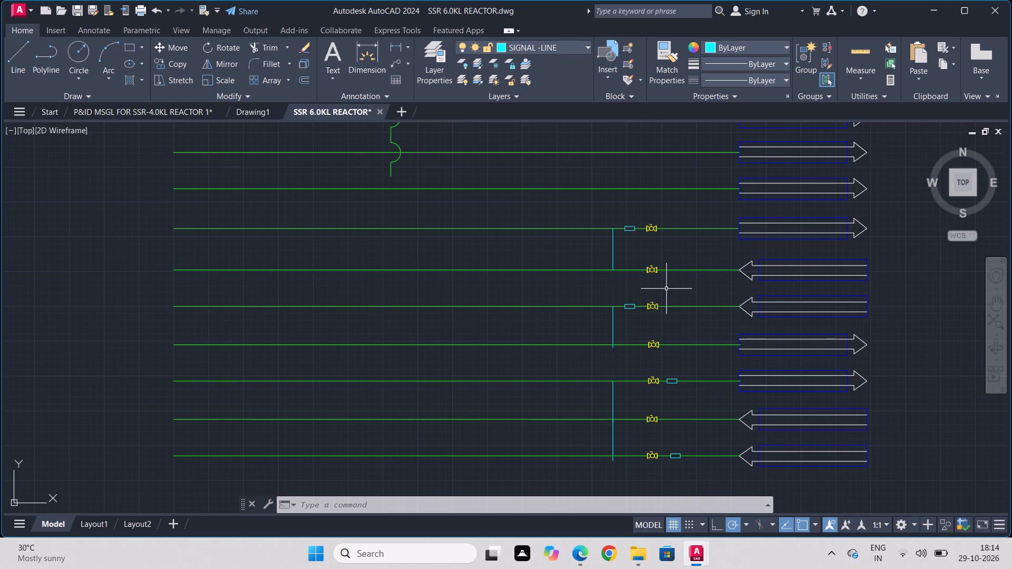
scroll(672, 214, up, 4)
scroll(646, 307, down, 1)
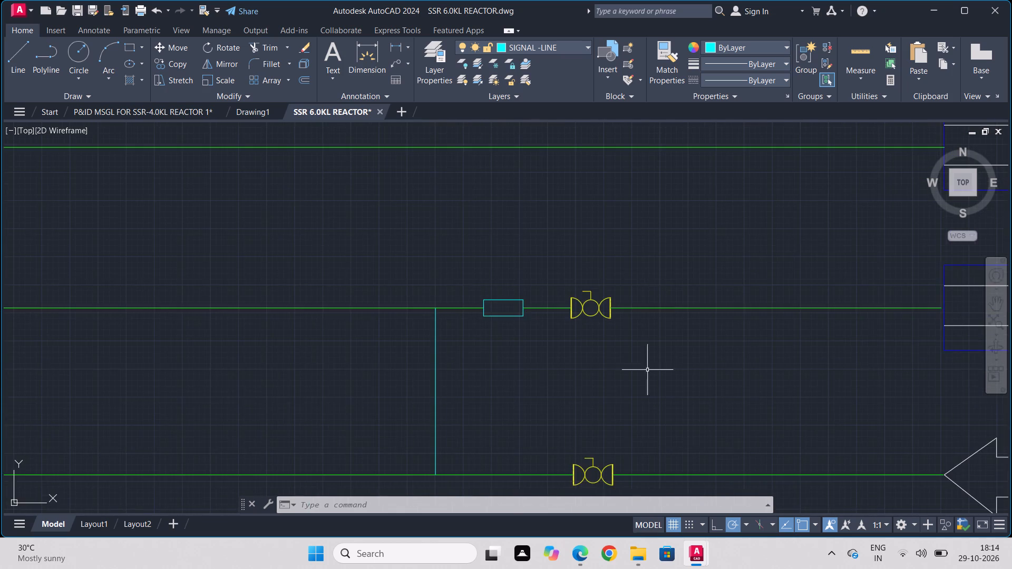
scroll(647, 370, down, 2)
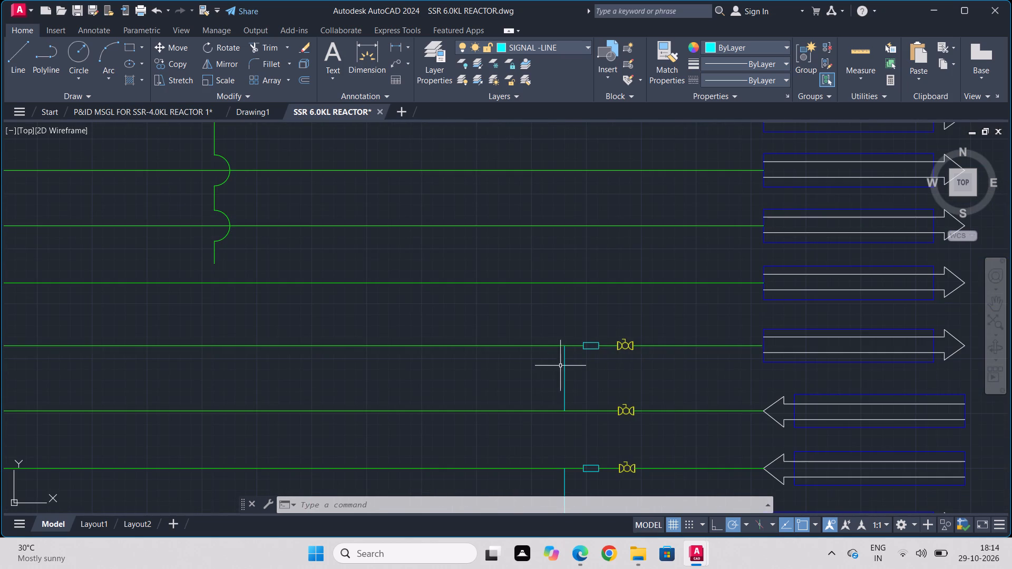
Delete the four vertical signal lines just left of the valves on the valved process lines.
drag(583, 369, 534, 383)
click(434, 362)
middle_drag(618, 405, 616, 260)
drag(597, 355, 515, 354)
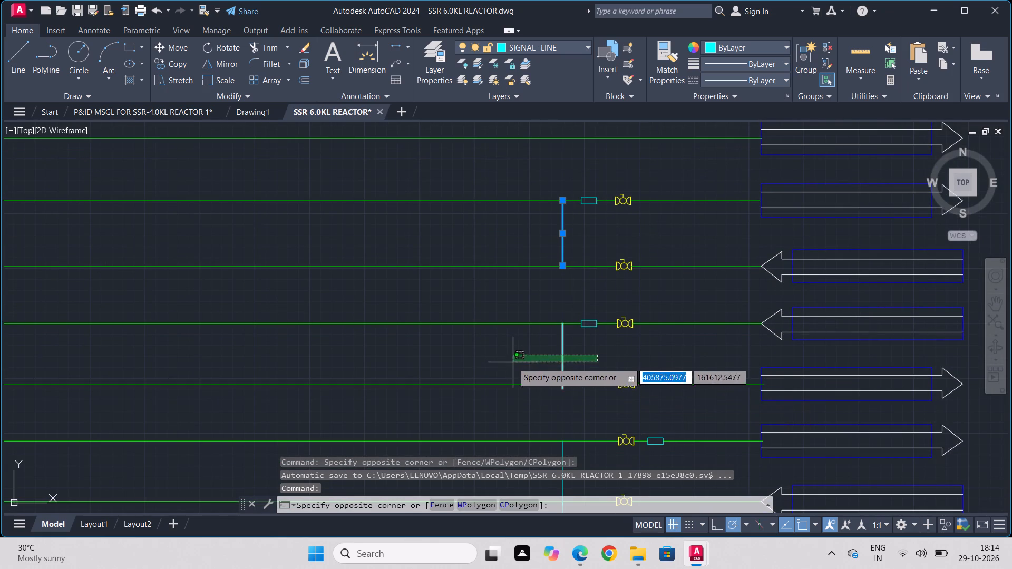
click(512, 361)
middle_drag(573, 437, 574, 280)
drag(592, 311, 412, 311)
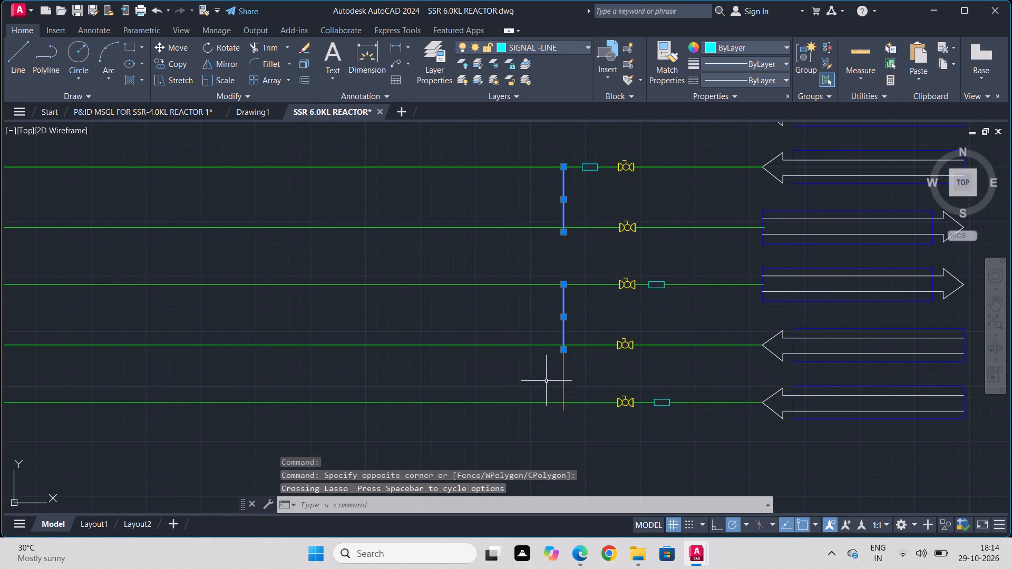
drag(576, 368, 489, 366)
click(489, 366)
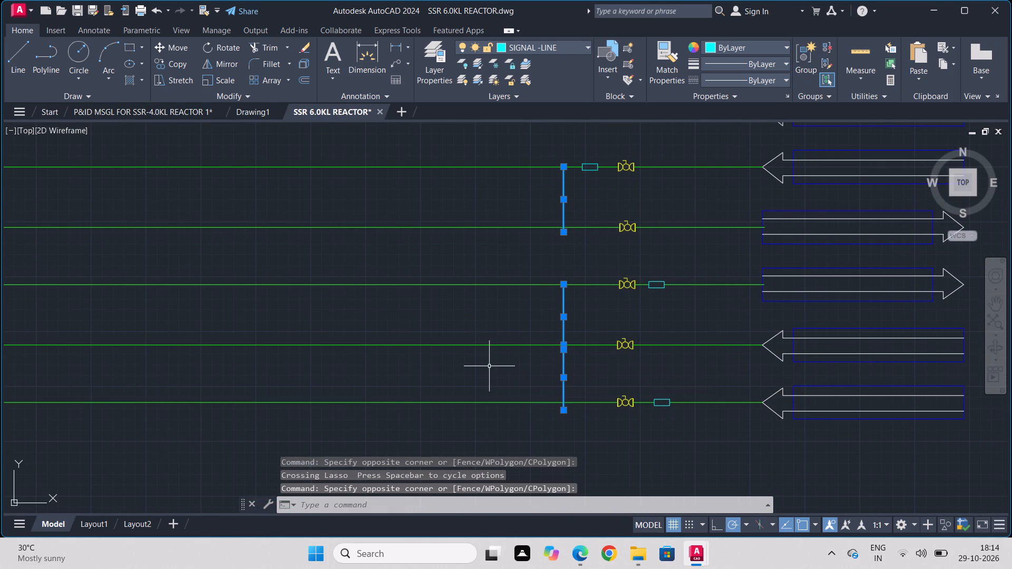
key(Delete)
Move the rectangle on the topmost valved process line straight up about 1428 units, centring it on the unvalved line above.
scroll(572, 321, down, 1)
middle_drag(578, 252, 597, 412)
scroll(604, 306, up, 4)
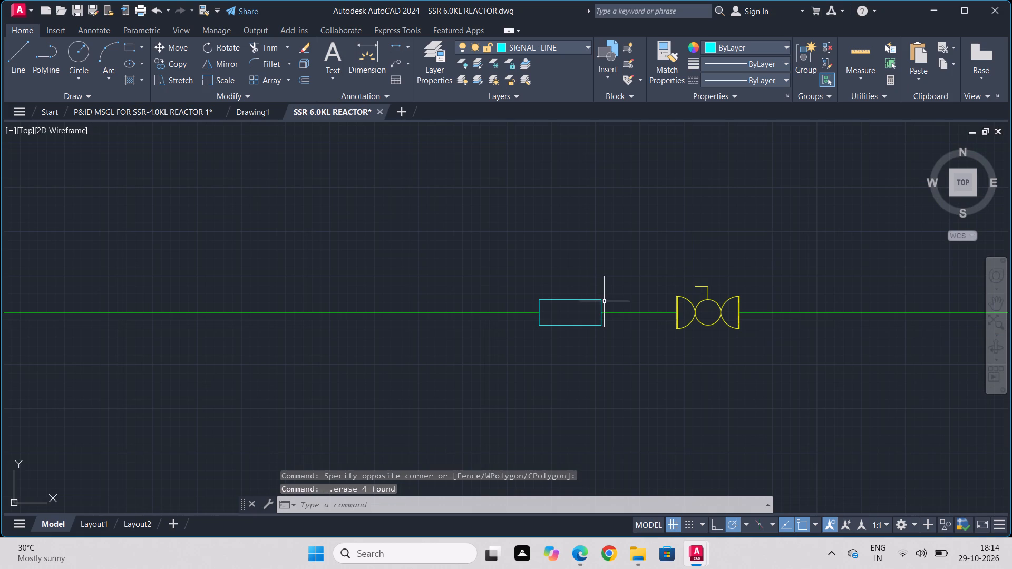
click(588, 298)
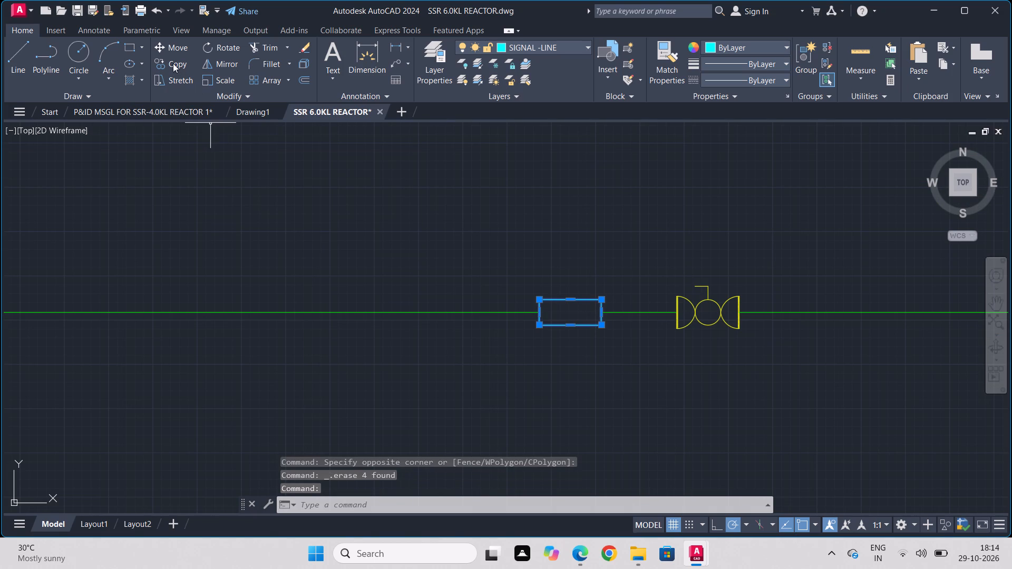
click(165, 45)
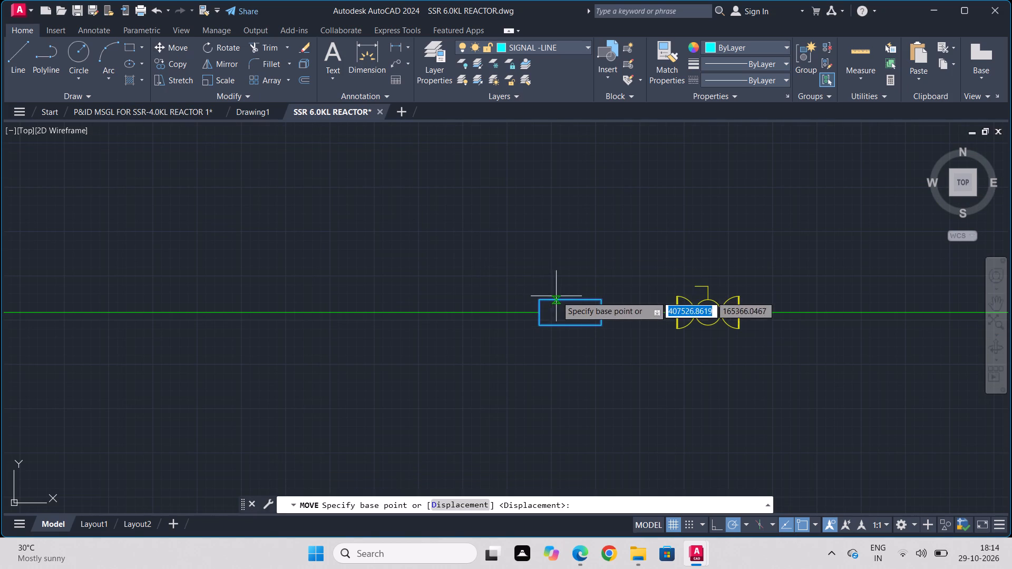
click(572, 301)
scroll(564, 199, up, 1)
middle_drag(571, 165, 572, 165)
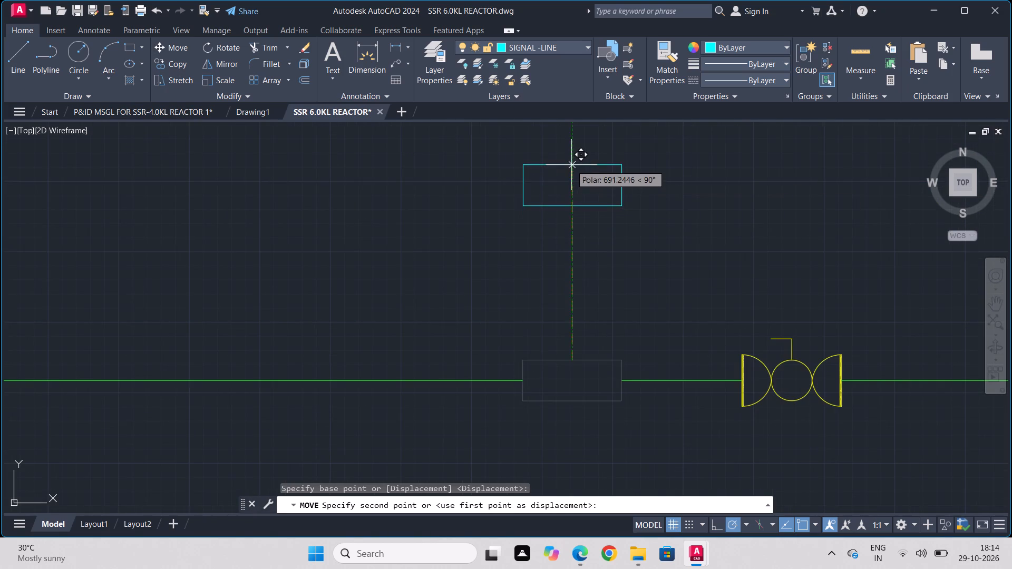
middle_drag(572, 165, 583, 486)
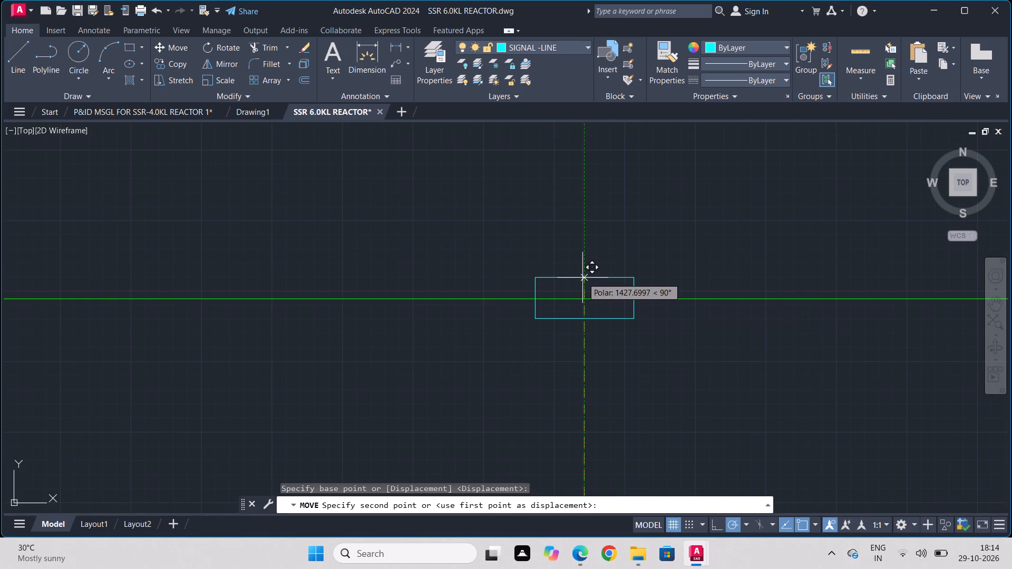
click(582, 278)
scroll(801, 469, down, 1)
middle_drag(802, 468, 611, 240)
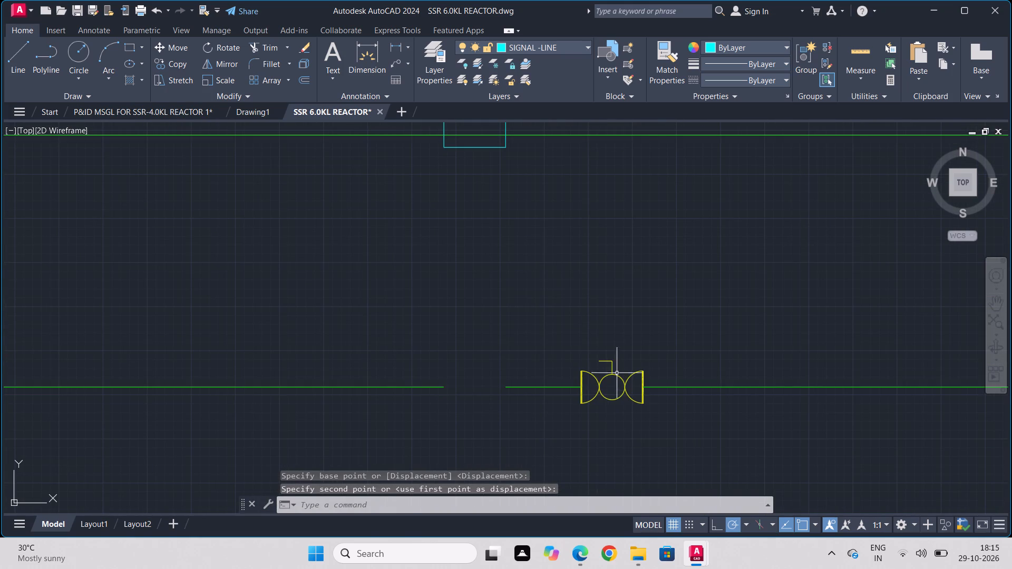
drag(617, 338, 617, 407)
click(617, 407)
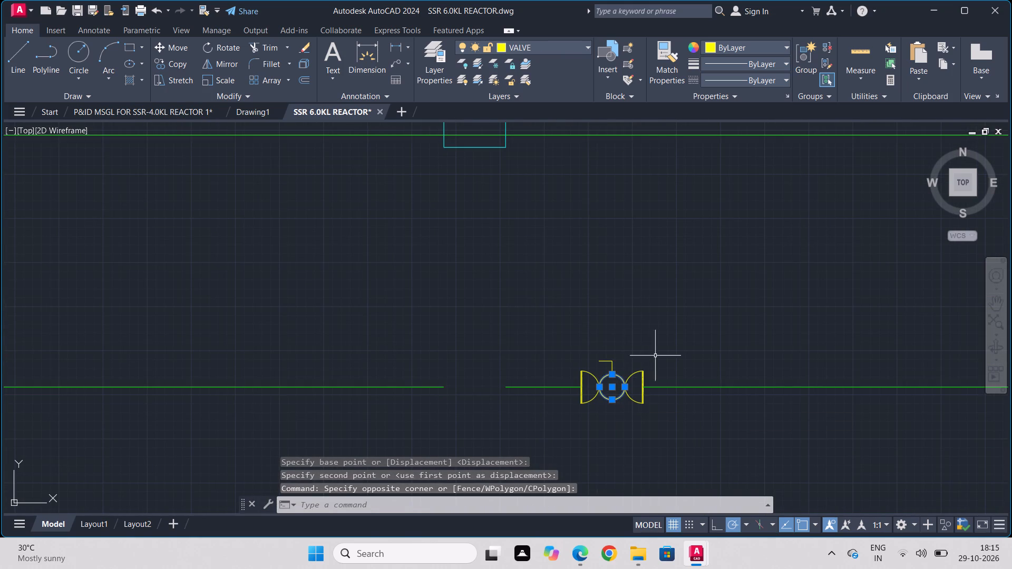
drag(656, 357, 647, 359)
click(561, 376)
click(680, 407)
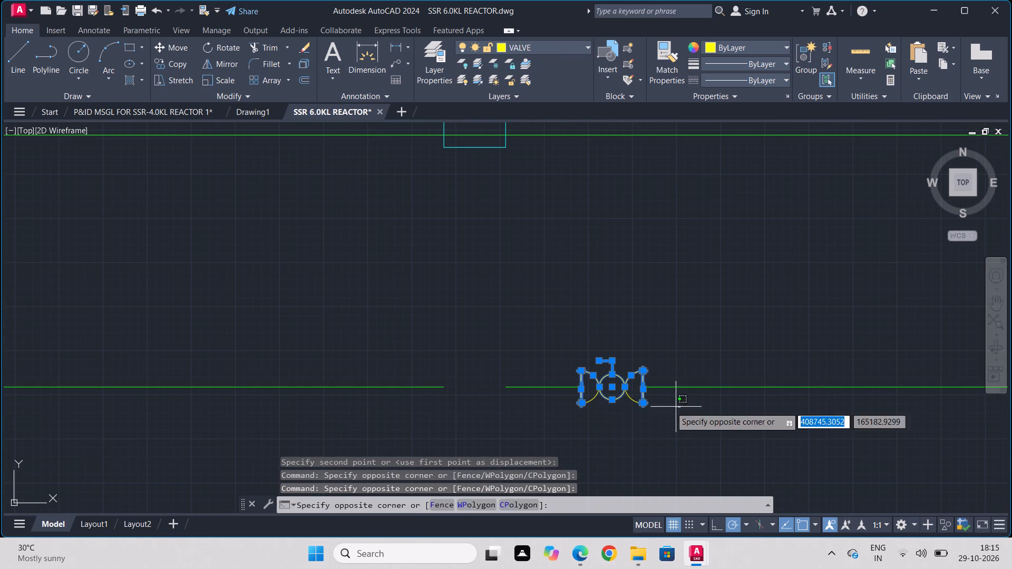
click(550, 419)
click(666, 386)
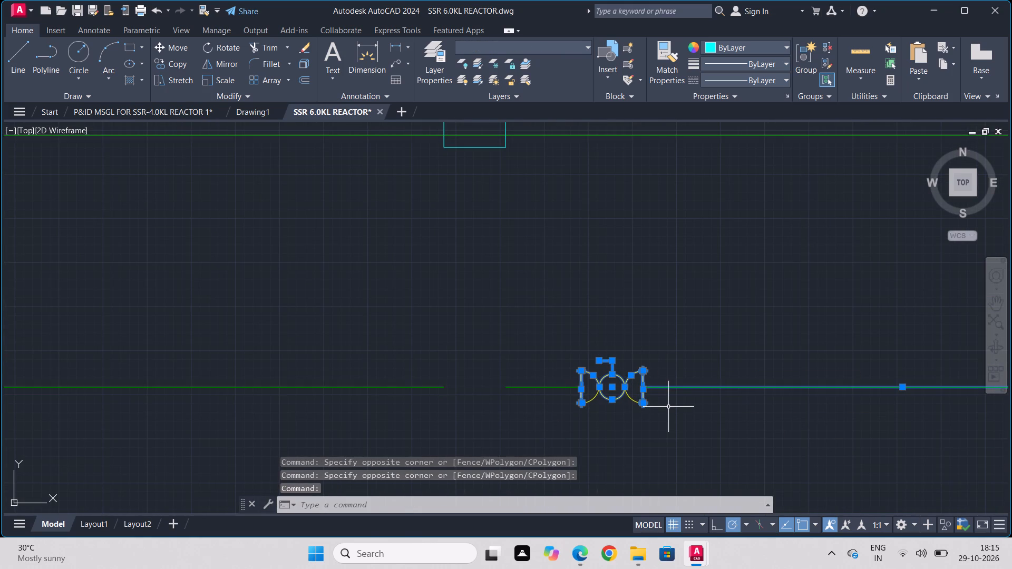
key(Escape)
Copy the complete valve symbol from the topmost valved line straight up onto the process line that received the rectangle.
click(670, 403)
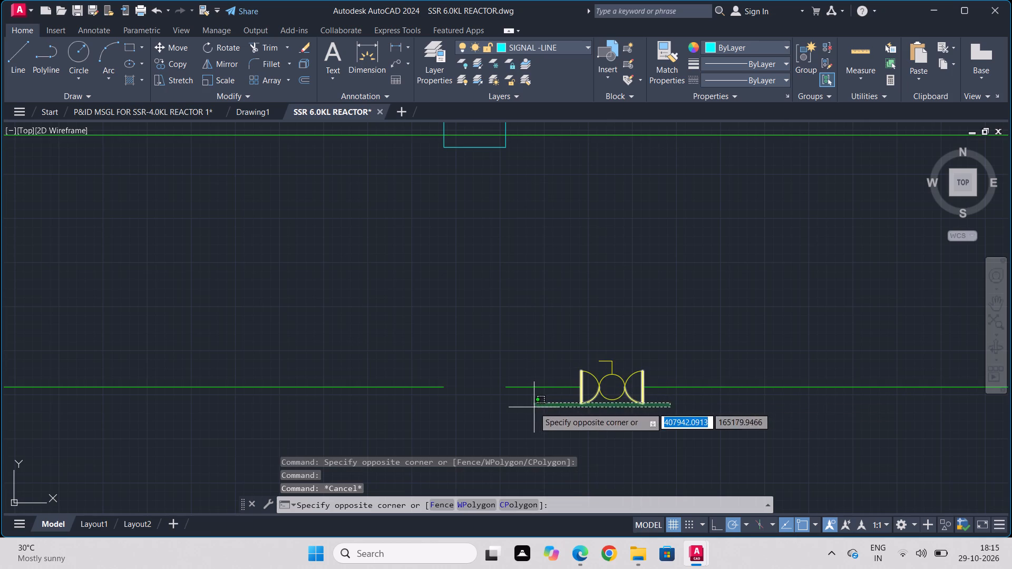
click(534, 407)
drag(712, 356, 685, 355)
click(567, 378)
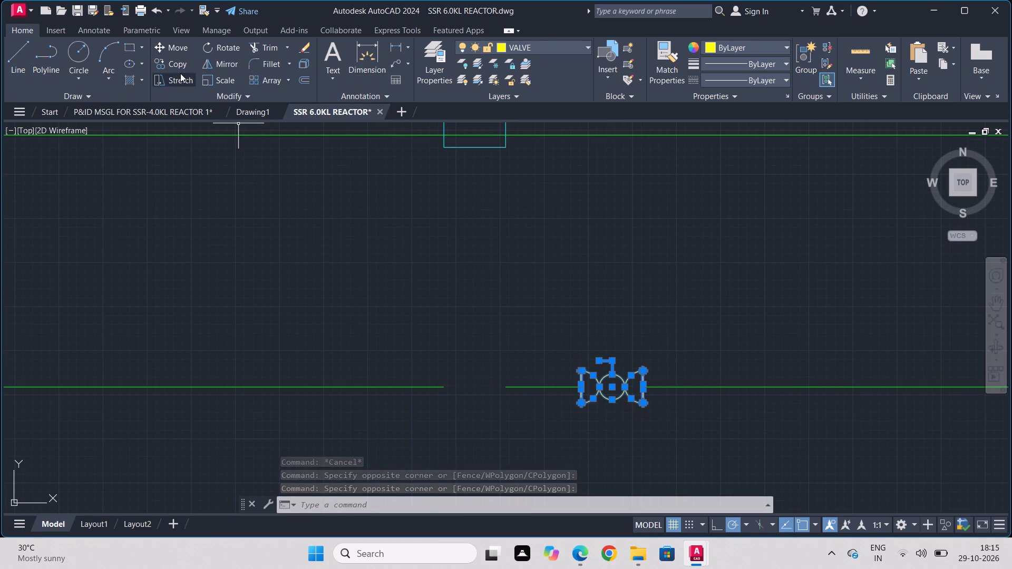
click(180, 65)
click(644, 387)
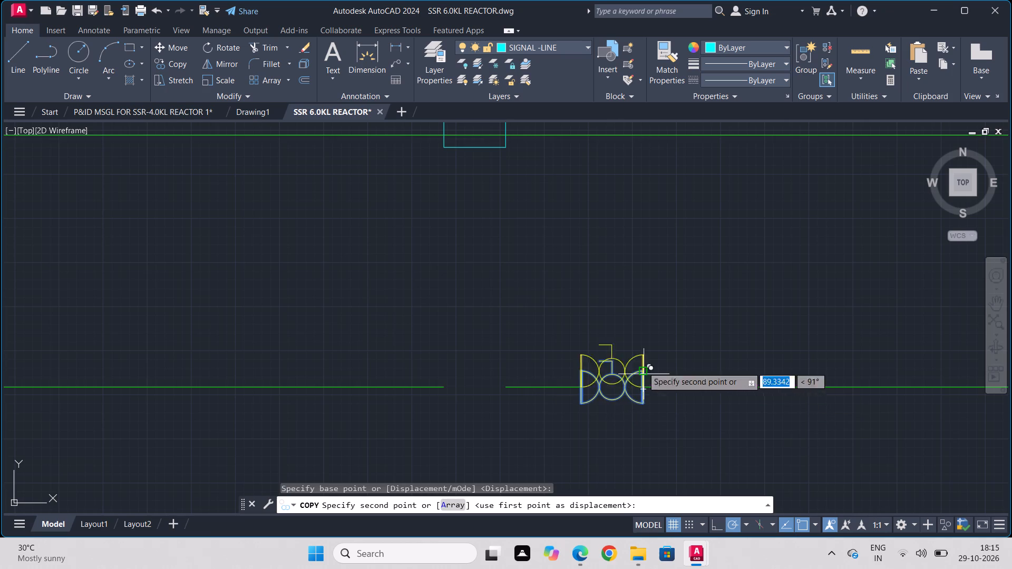
click(645, 132)
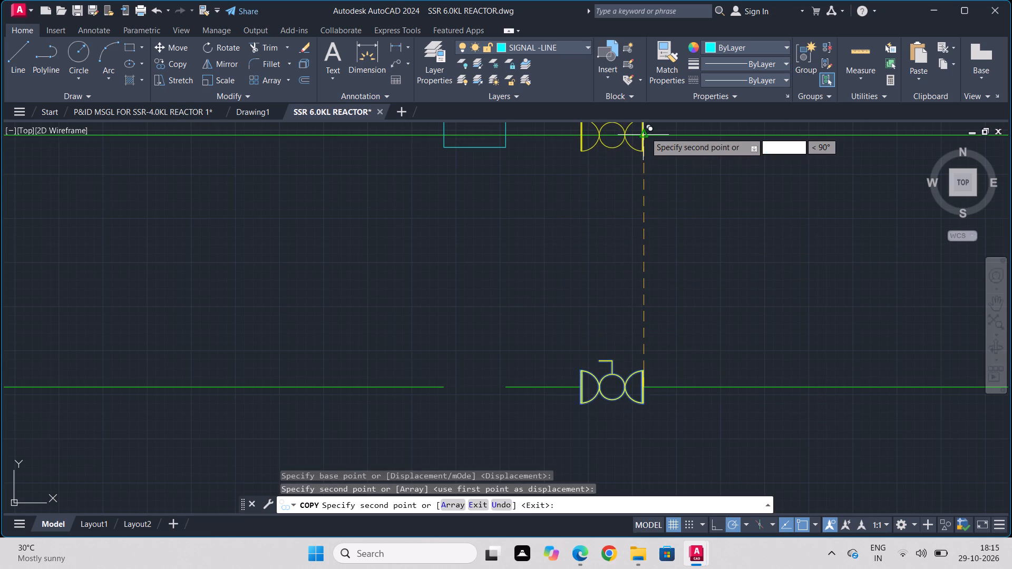
key(Escape)
Stretch the broken process line to close the gap left by the moved rectangle on the second valved line.
scroll(686, 477, down, 2)
middle_drag(685, 452, 672, 246)
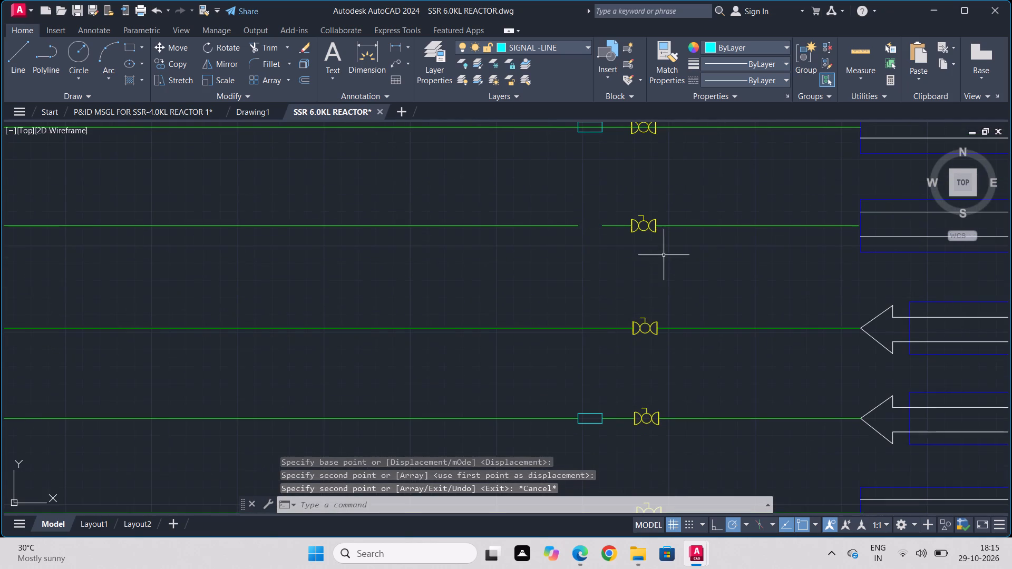
click(576, 223)
click(572, 228)
click(580, 227)
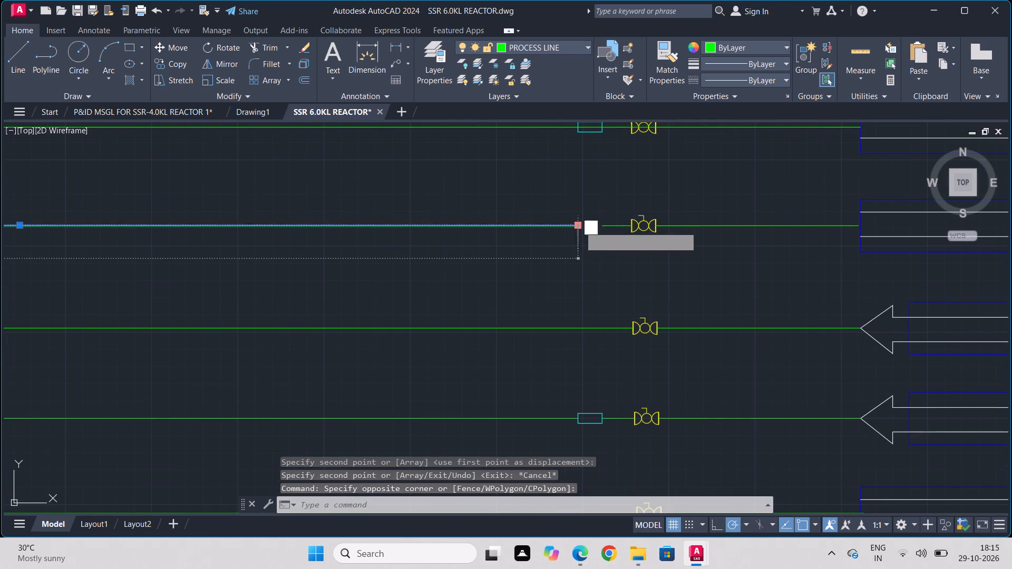
click(608, 223)
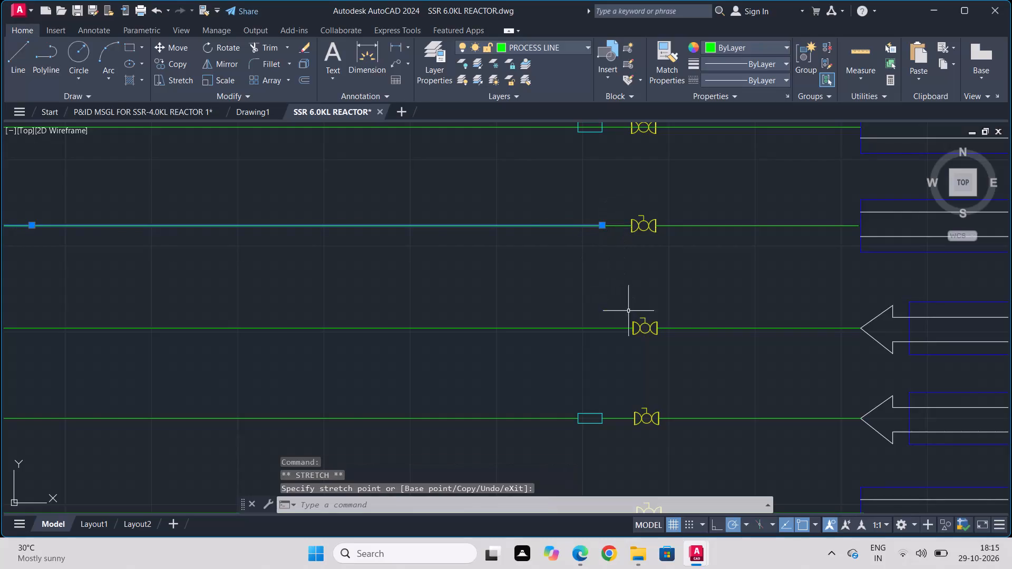
key(Escape)
Move the rectangle on the fourth valved process line straight up onto the third valved line, centred on it.
click(600, 405)
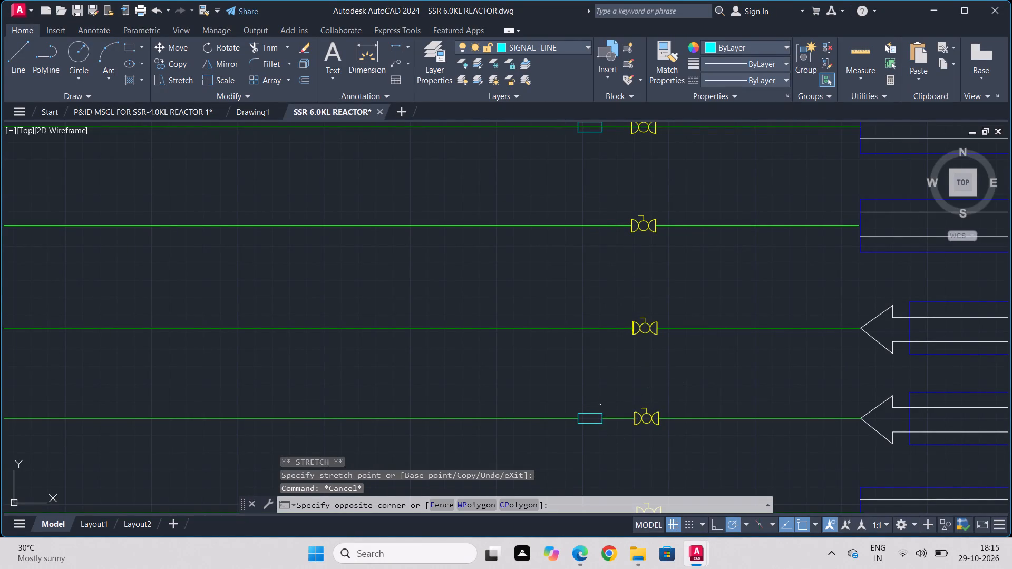
click(580, 417)
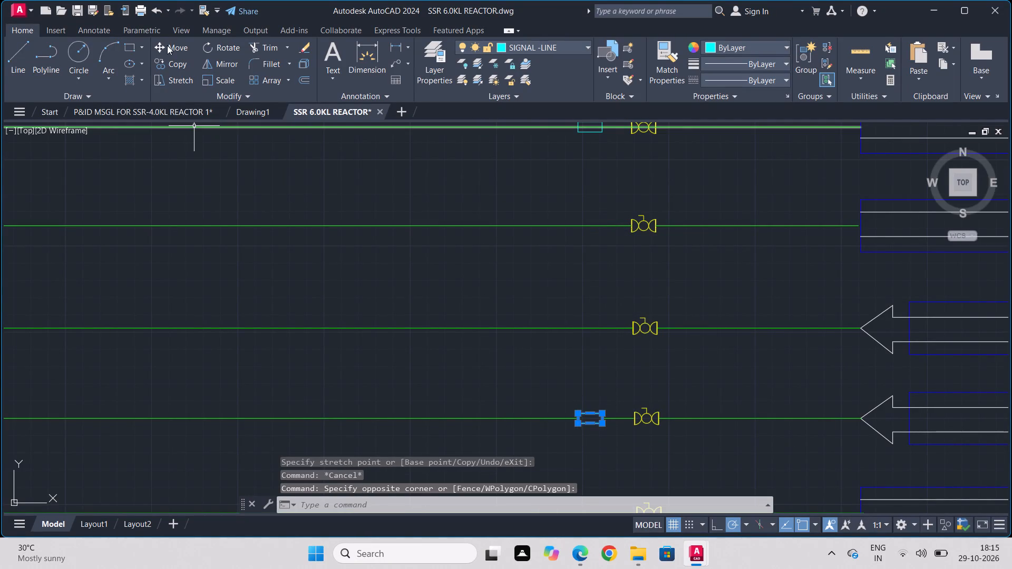
click(167, 45)
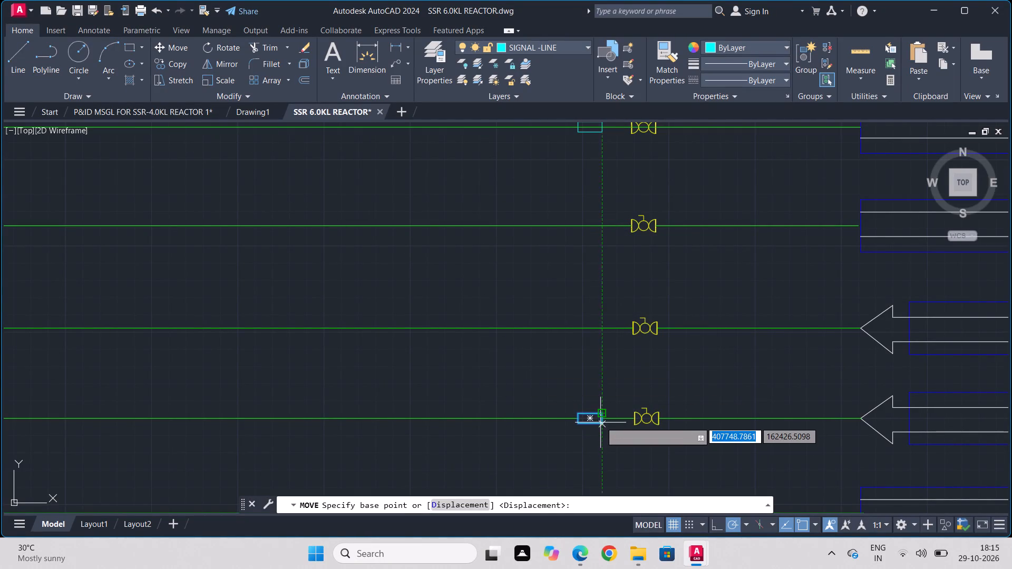
scroll(601, 421, up, 4)
click(592, 406)
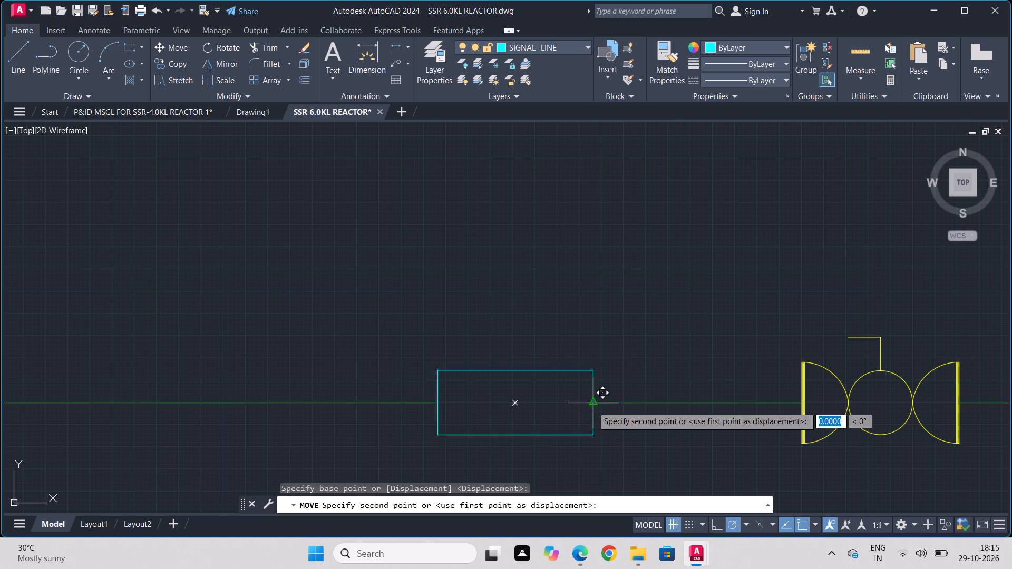
middle_drag(598, 228, 598, 512)
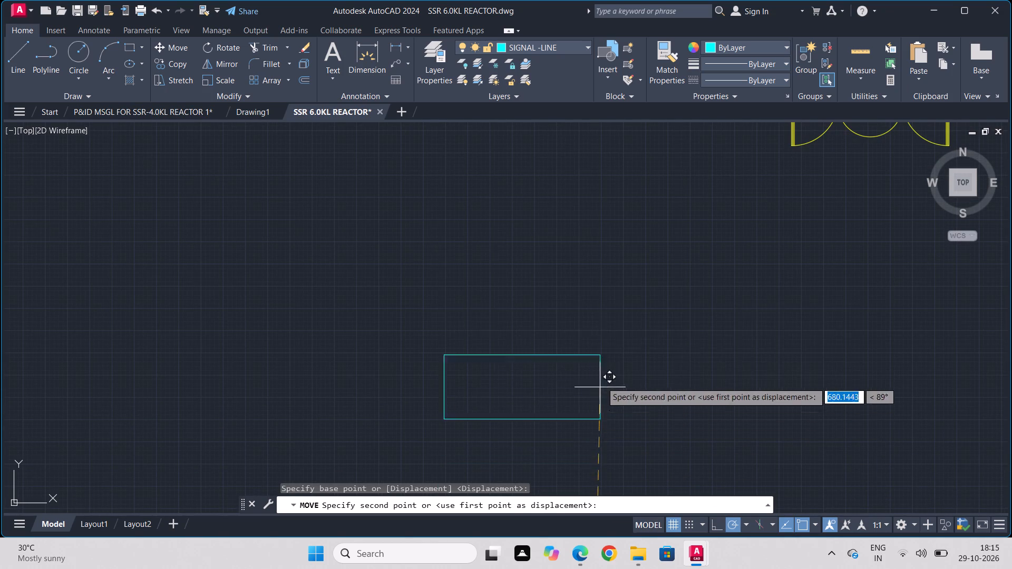
middle_drag(590, 242, 611, 486)
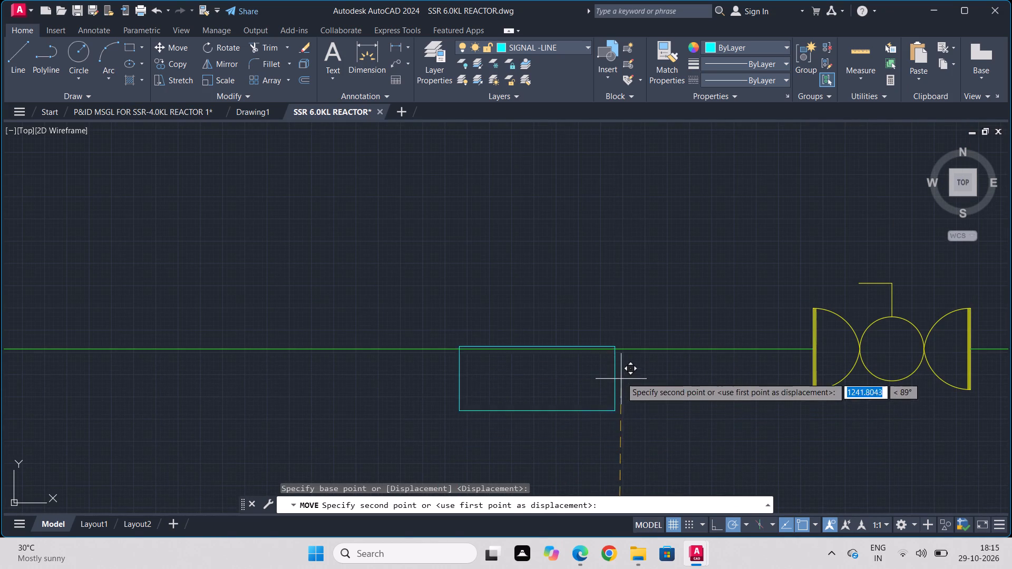
click(617, 346)
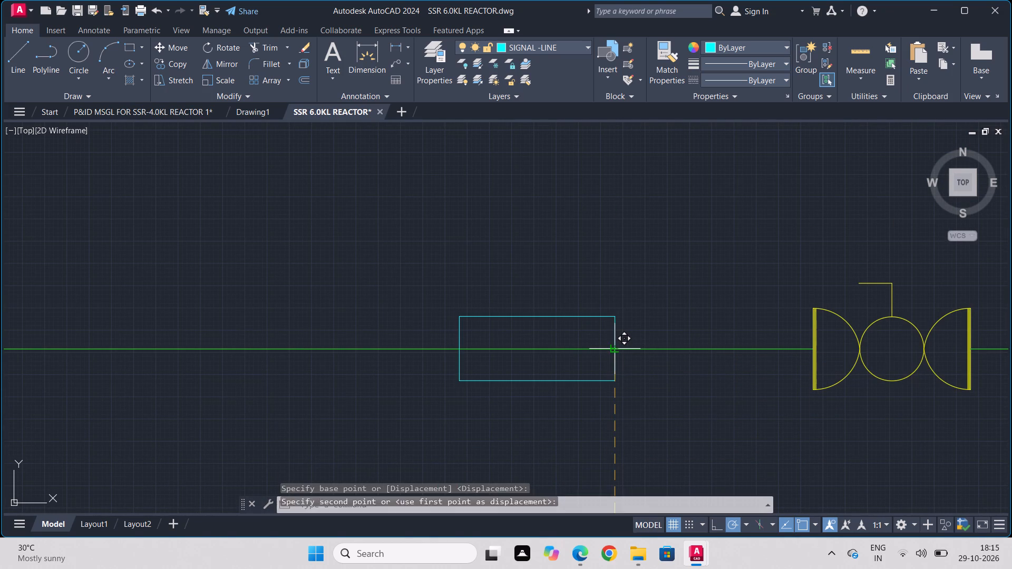
Stretch the fourth valved process line's left segment to close the gap left by the moved rectangle.
scroll(690, 466, down, 2)
middle_drag(692, 460, 612, 239)
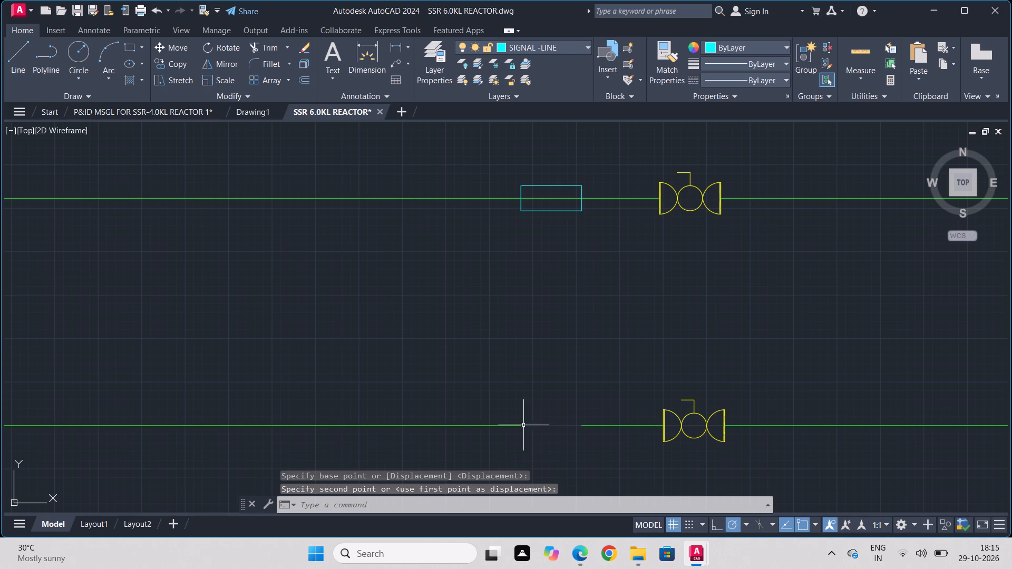
click(514, 425)
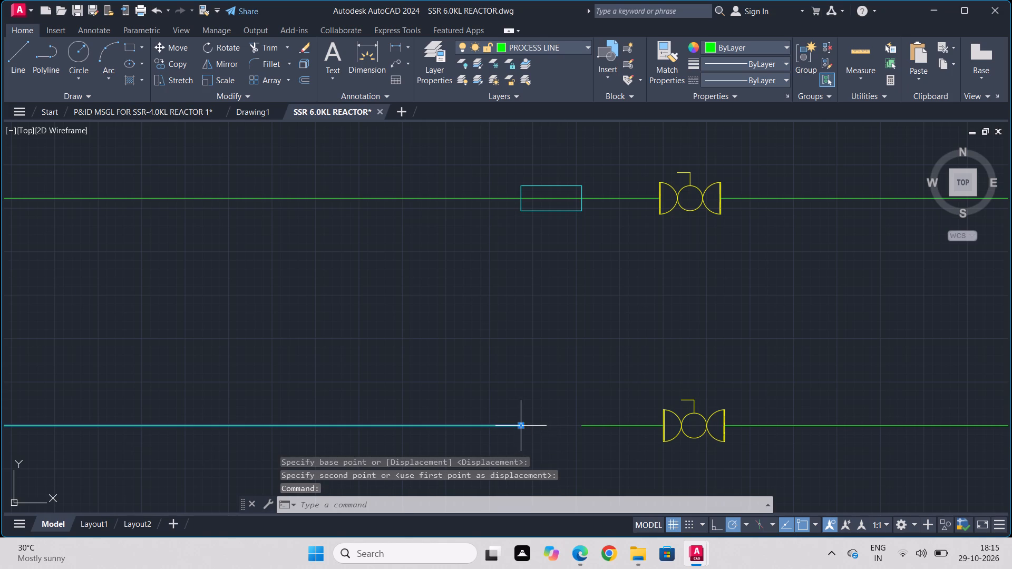
drag(520, 425, 530, 425)
click(585, 422)
key(Escape)
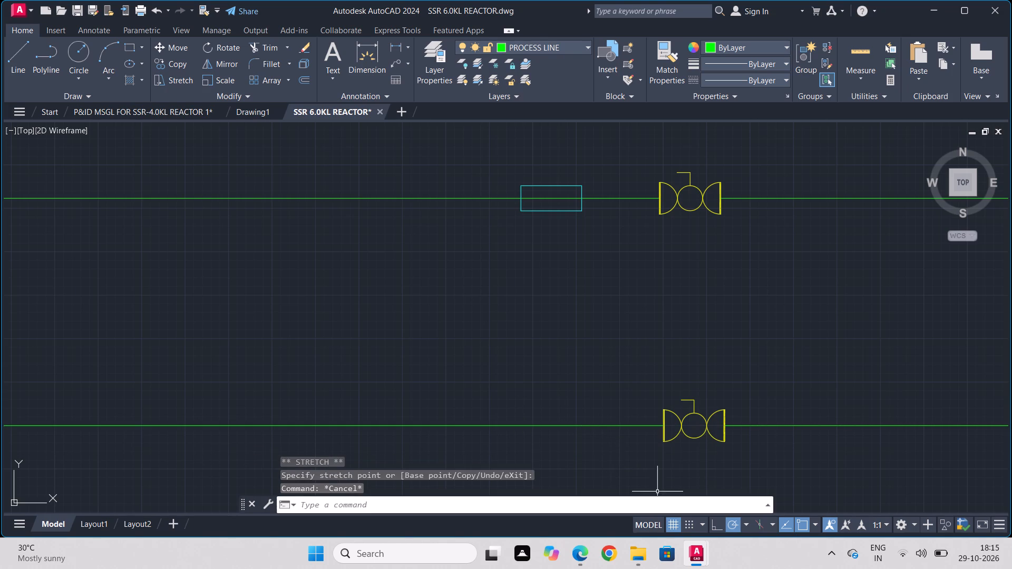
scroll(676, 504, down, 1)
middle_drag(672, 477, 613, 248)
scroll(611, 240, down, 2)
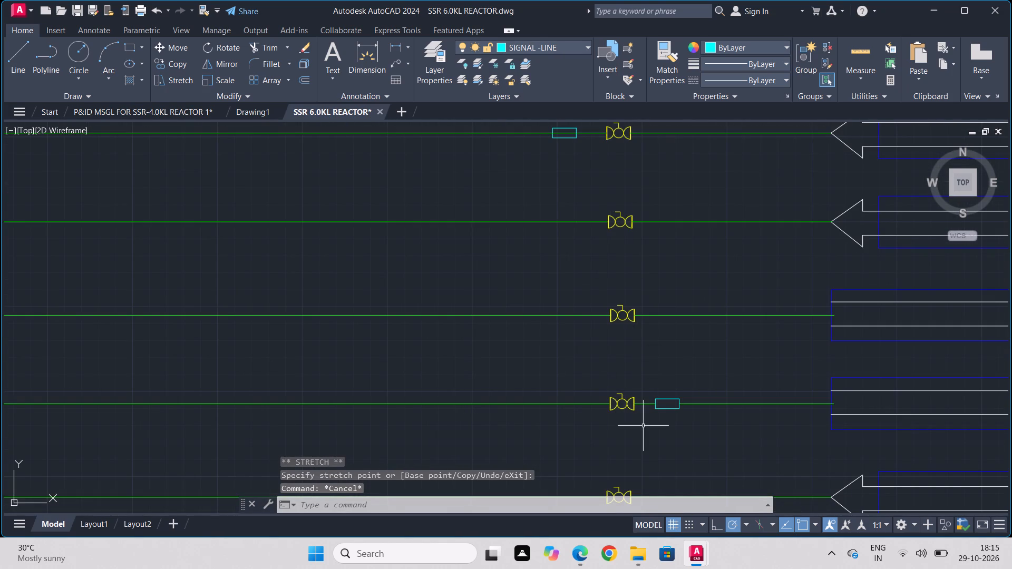
Move the rectangle on the sixth valved process line straight up onto the fifth valved line, centred on it.
click(663, 400)
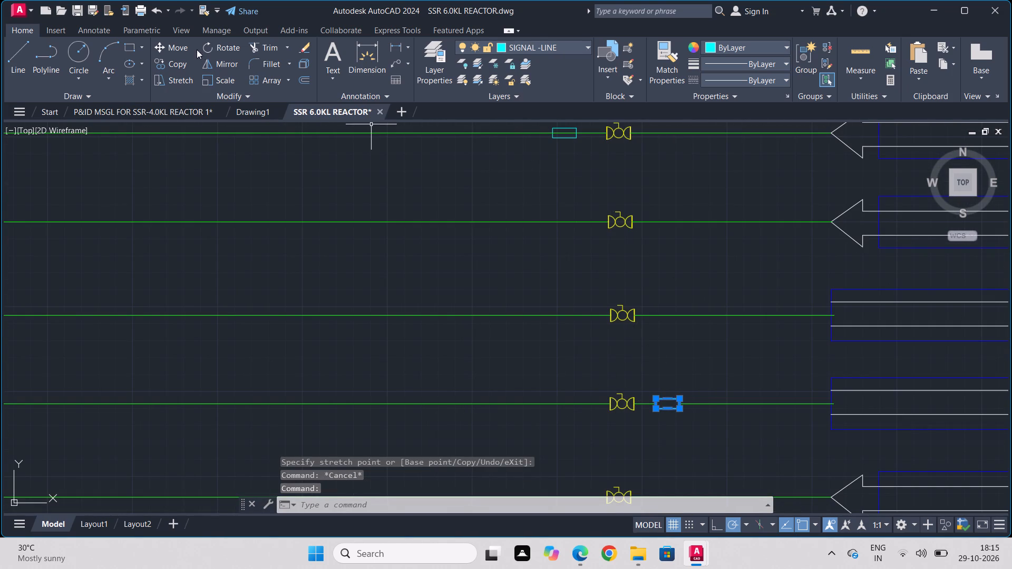
click(174, 46)
click(678, 405)
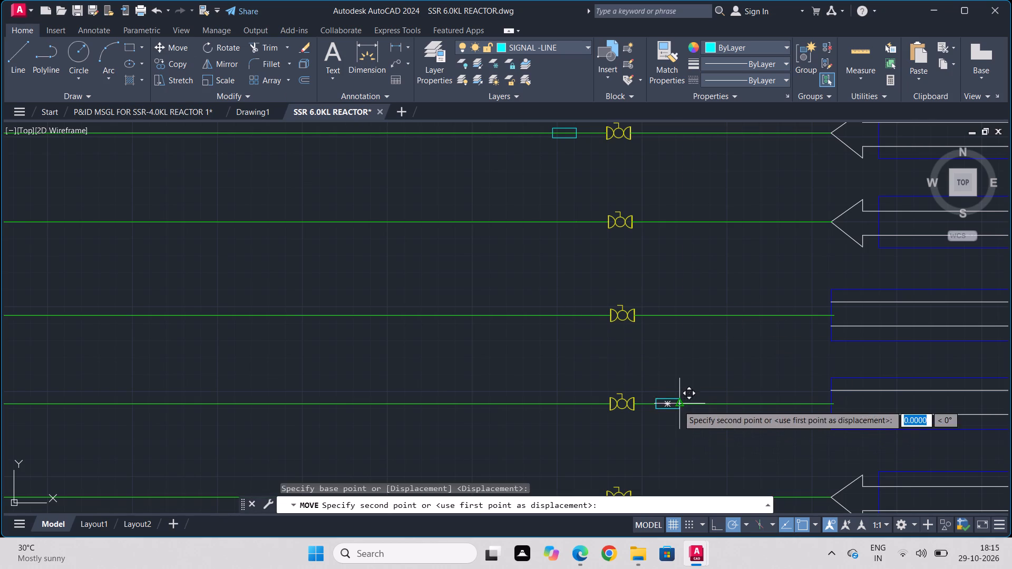
click(676, 314)
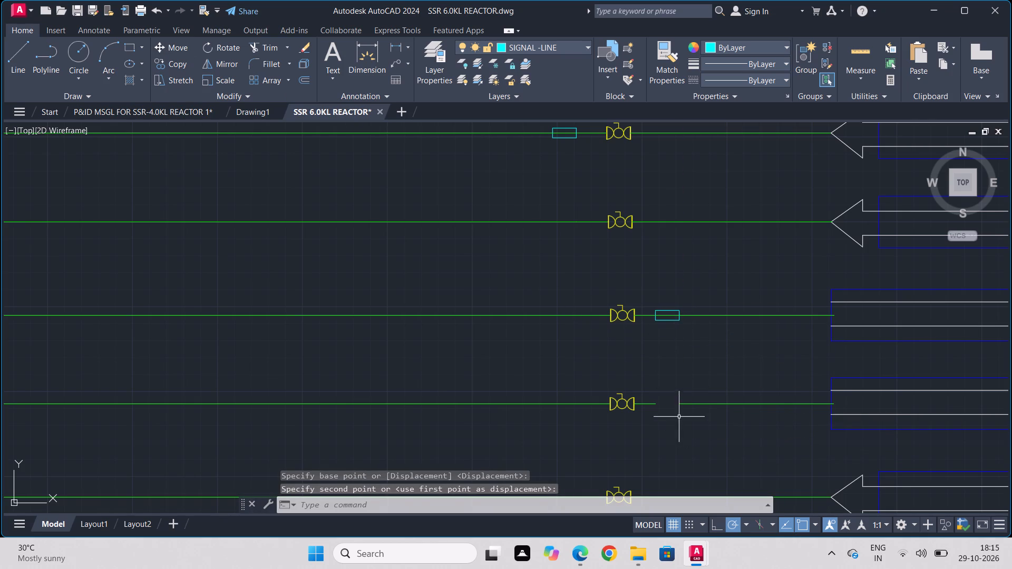
Stretch the sixth valved process line's right segment toward the valve to close the gap left by the moved rectangle.
click(682, 401)
click(668, 405)
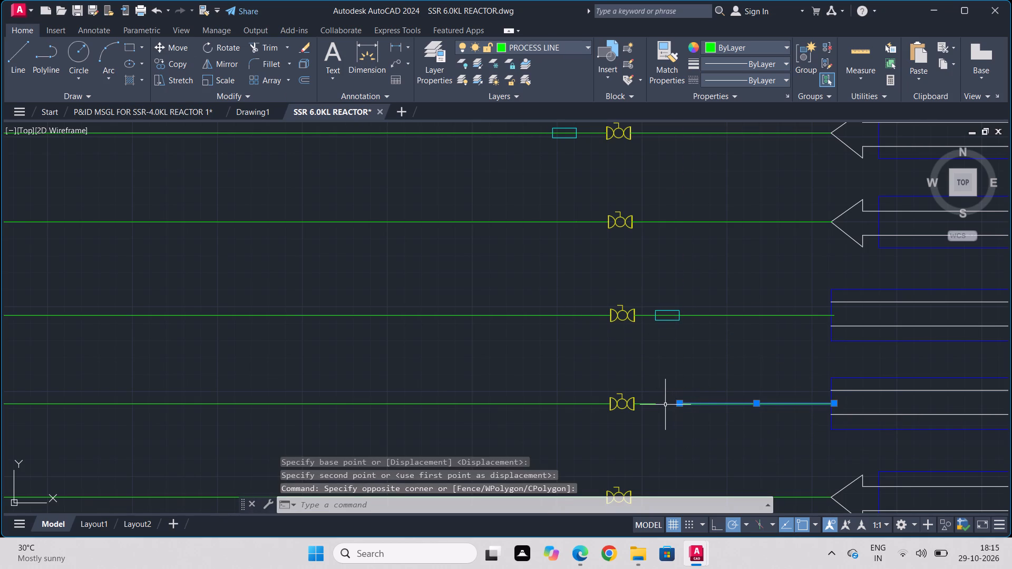
click(682, 404)
click(648, 404)
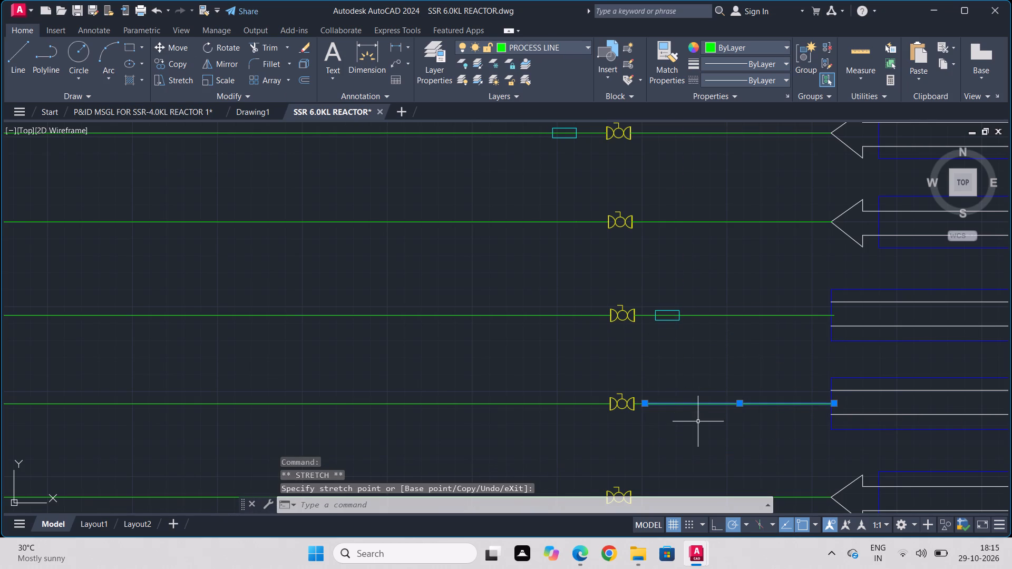
key(Escape)
Move the rectangle on the bottommost valved process line straight up onto the valved line above it, centred on it.
scroll(697, 427, down, 1)
middle_drag(659, 459, 659, 298)
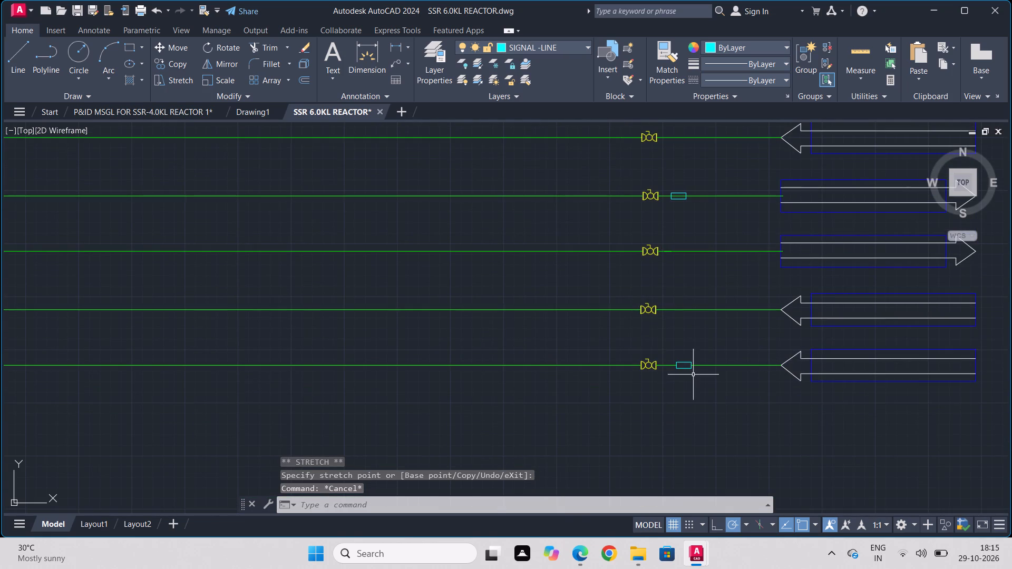
scroll(693, 374, up, 3)
drag(648, 326, 644, 341)
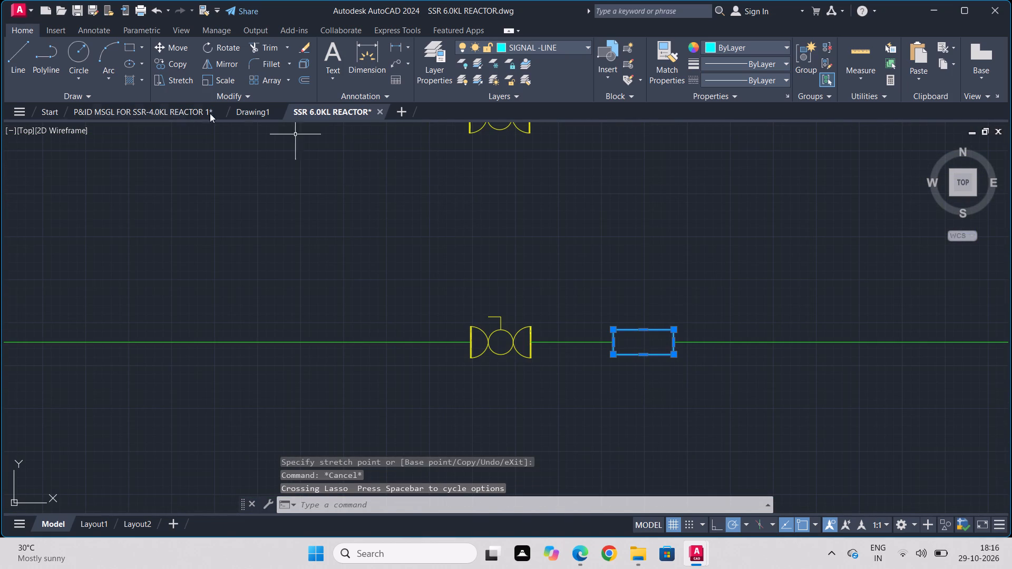
click(173, 50)
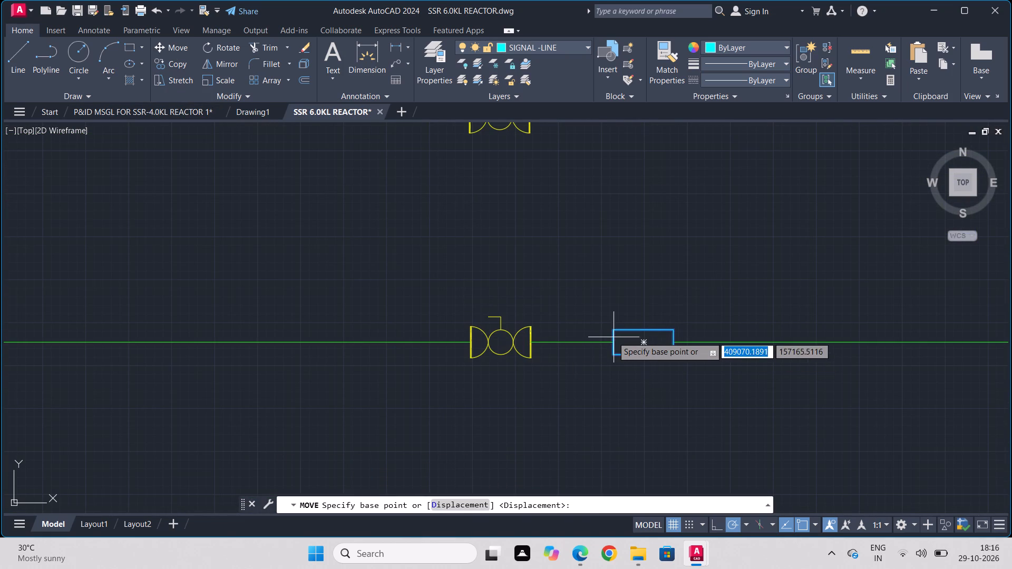
click(612, 337)
middle_drag(613, 193, 613, 451)
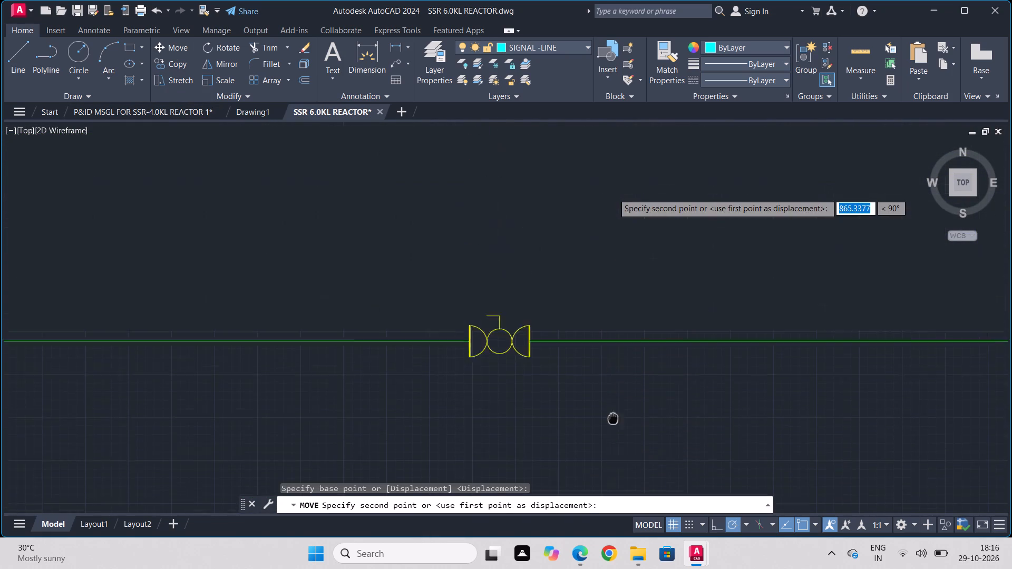
middle_drag(613, 451, 613, 454)
click(614, 377)
Stretch the short segment beside the valve on the bottommost process line to close the gap left by the moved rectangle.
middle_drag(708, 464, 686, 283)
scroll(686, 283, down, 2)
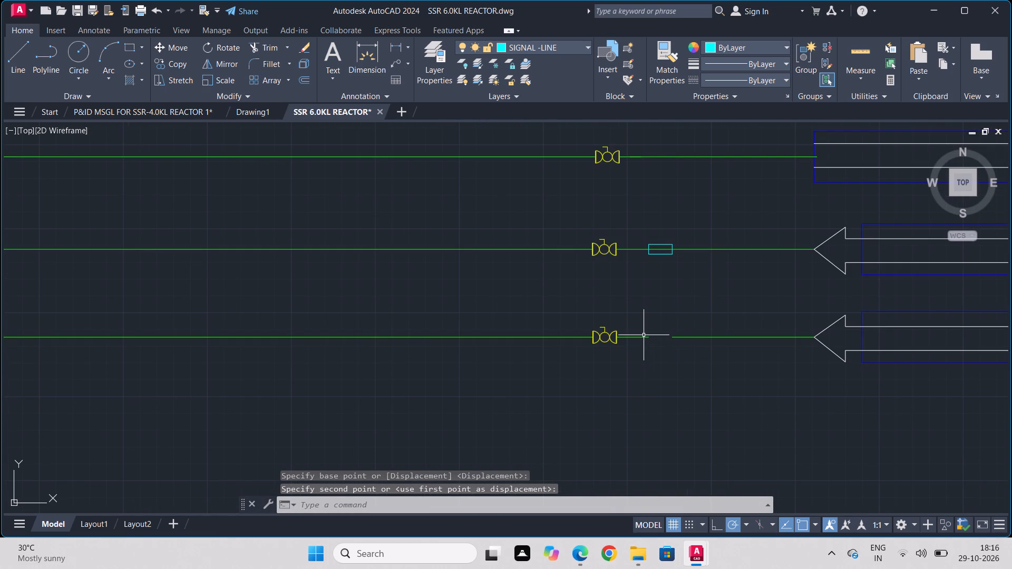
click(644, 336)
scroll(643, 340, up, 4)
drag(663, 326, 670, 326)
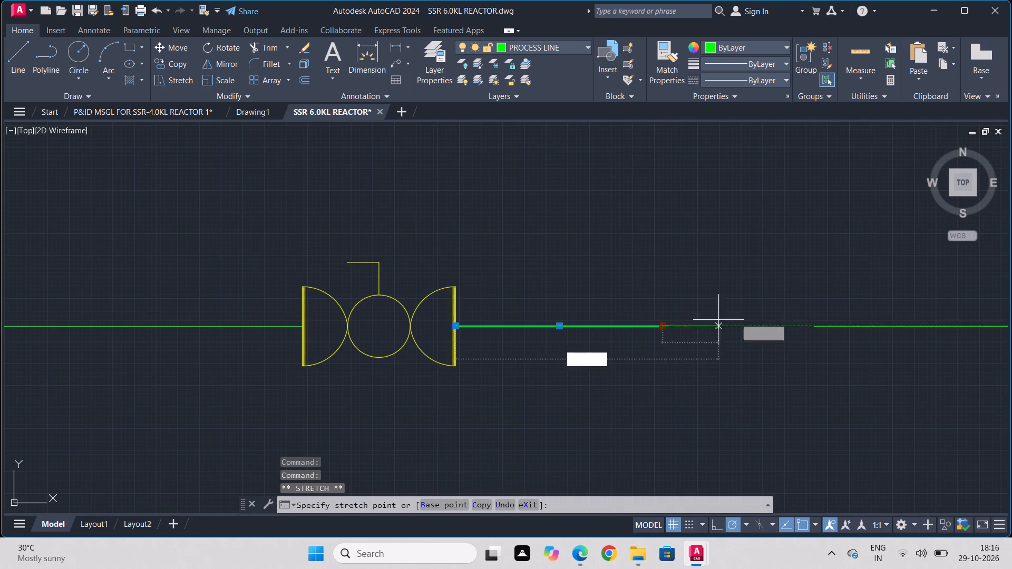
click(811, 326)
key(Escape)
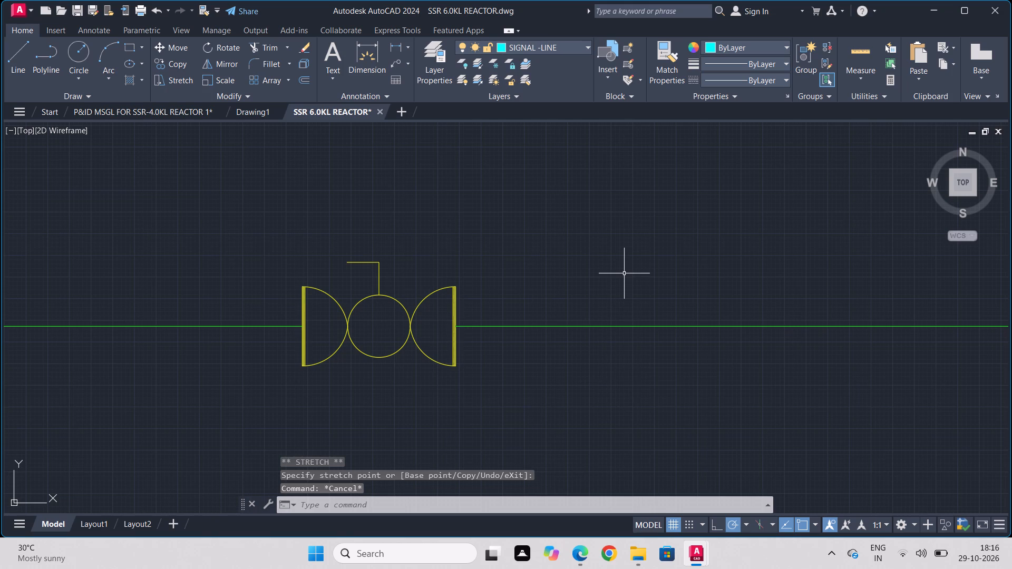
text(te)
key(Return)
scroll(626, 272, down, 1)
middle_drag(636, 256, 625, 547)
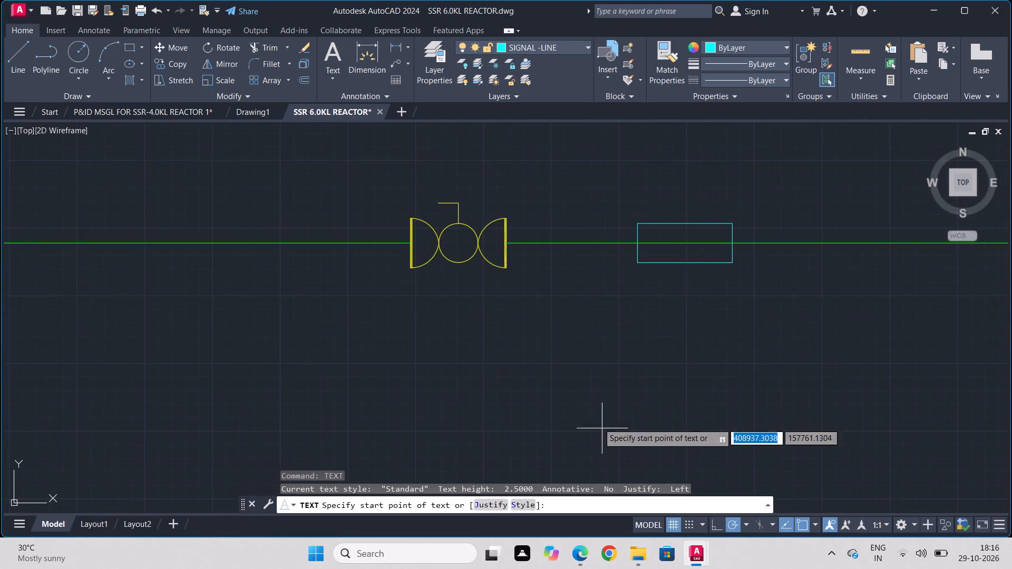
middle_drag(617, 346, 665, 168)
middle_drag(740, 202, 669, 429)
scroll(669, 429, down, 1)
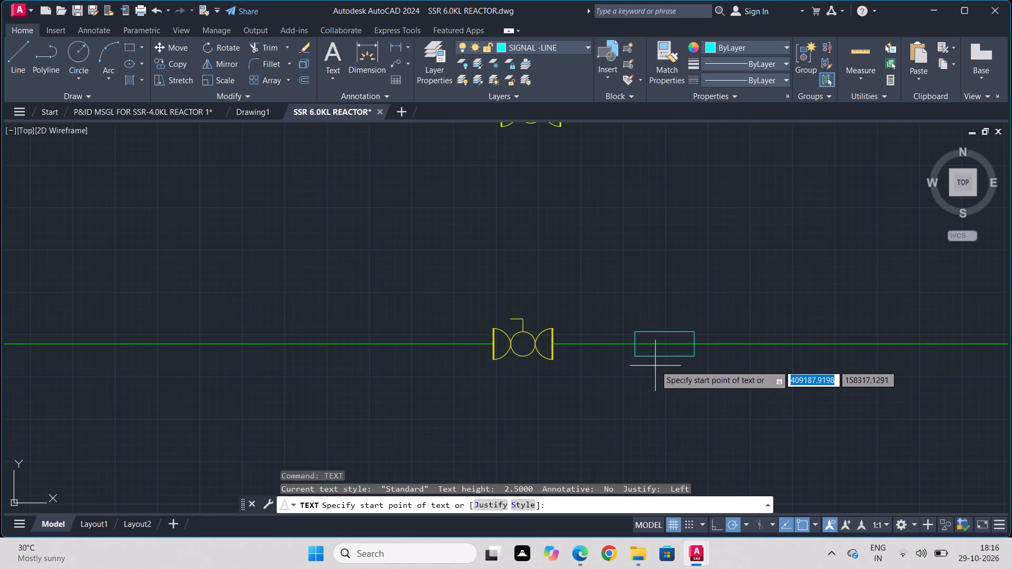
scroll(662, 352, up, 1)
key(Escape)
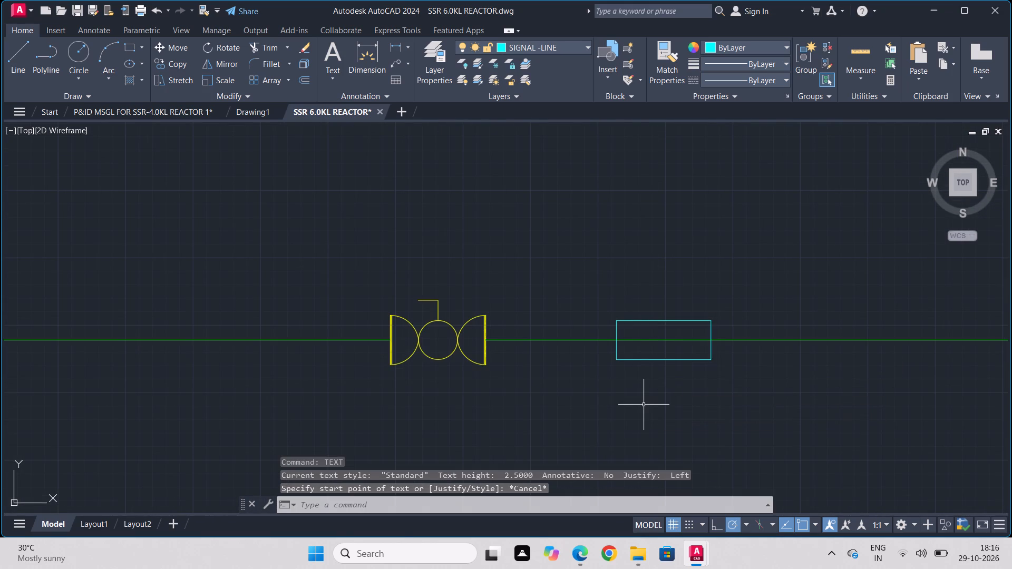
Trim the process line inside the rectangles on the seventh, fifth, third and first valved lines.
text(tr)
key(Return)
click(663, 335)
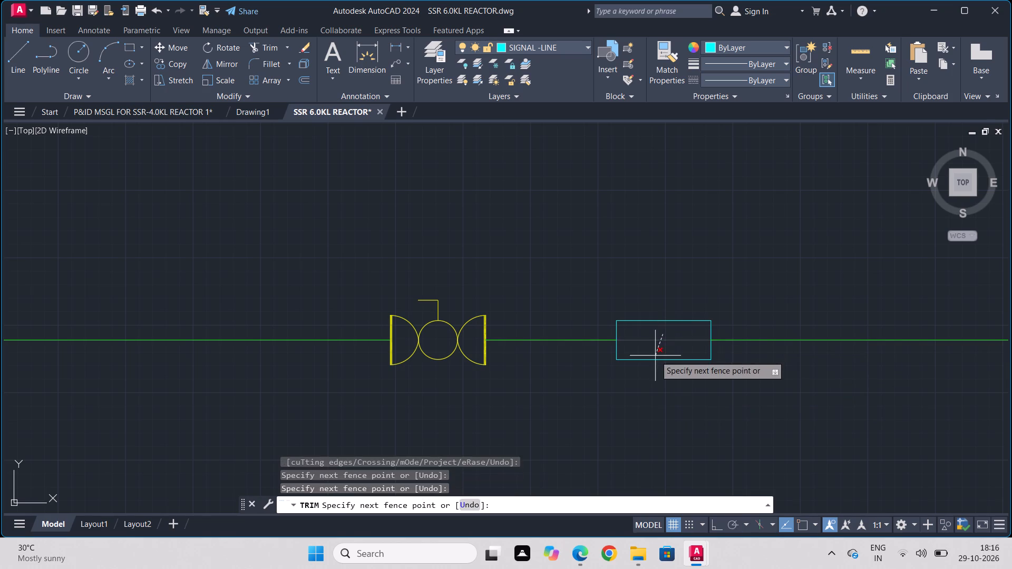
click(655, 356)
scroll(668, 235, down, 1)
middle_drag(668, 235, 679, 505)
middle_drag(682, 192, 683, 452)
scroll(683, 452, down, 1)
click(660, 405)
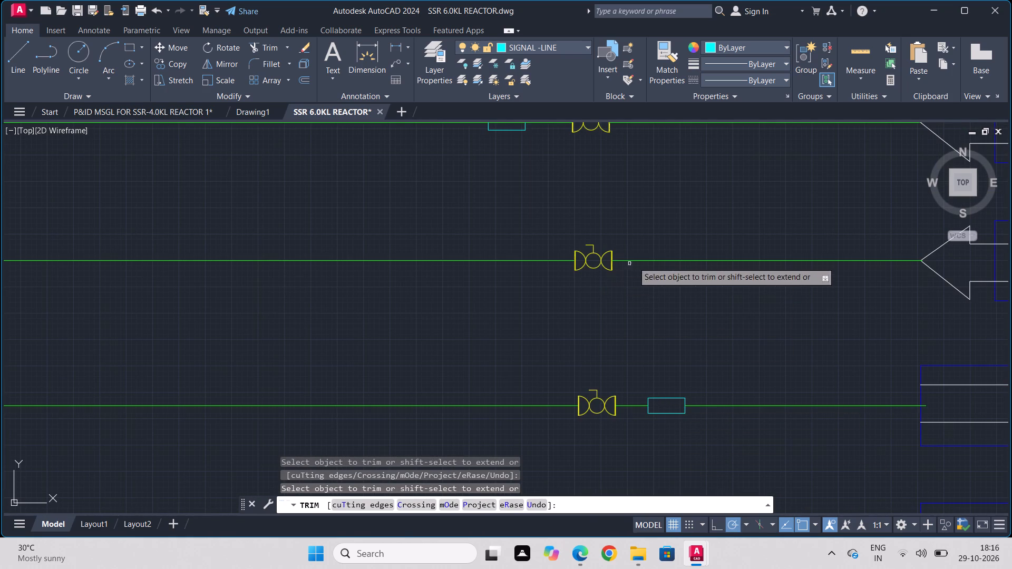
middle_drag(634, 262, 638, 476)
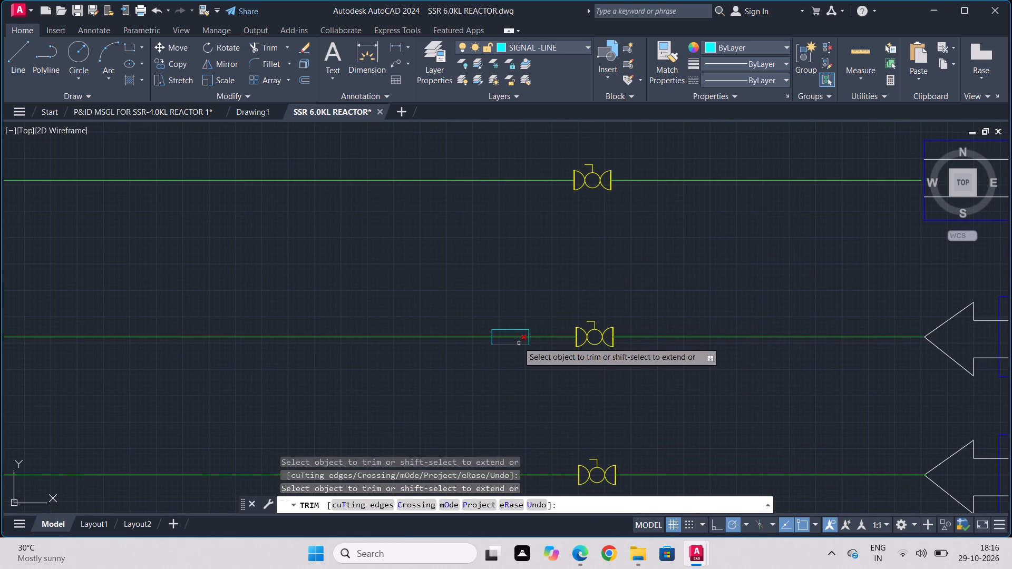
click(516, 338)
middle_drag(666, 254, 681, 458)
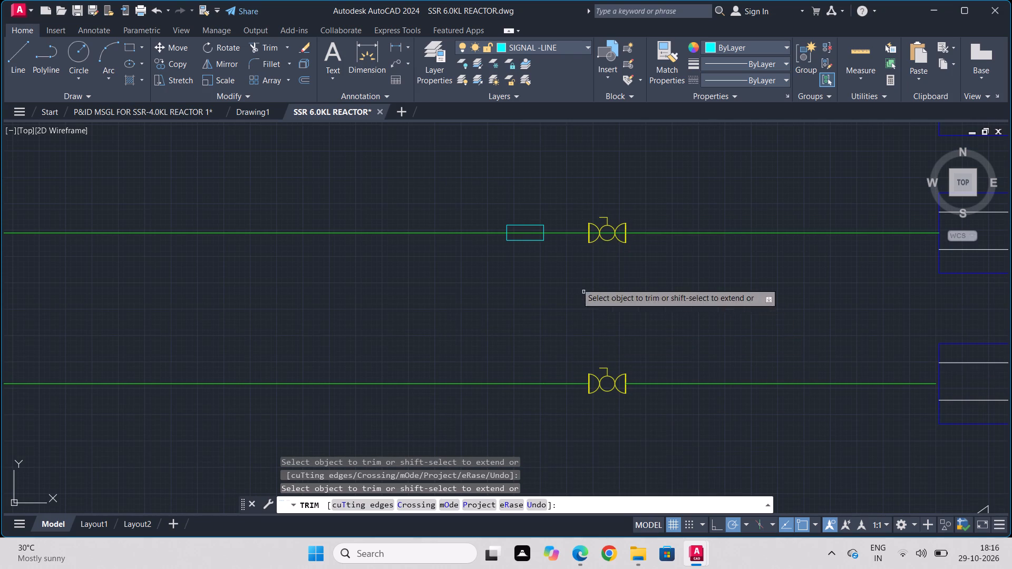
click(523, 234)
Trim away the process line running through the flange lines and body of the valve on the topmost valved line.
scroll(608, 244, up, 2)
scroll(607, 243, down, 1)
scroll(599, 243, up, 3)
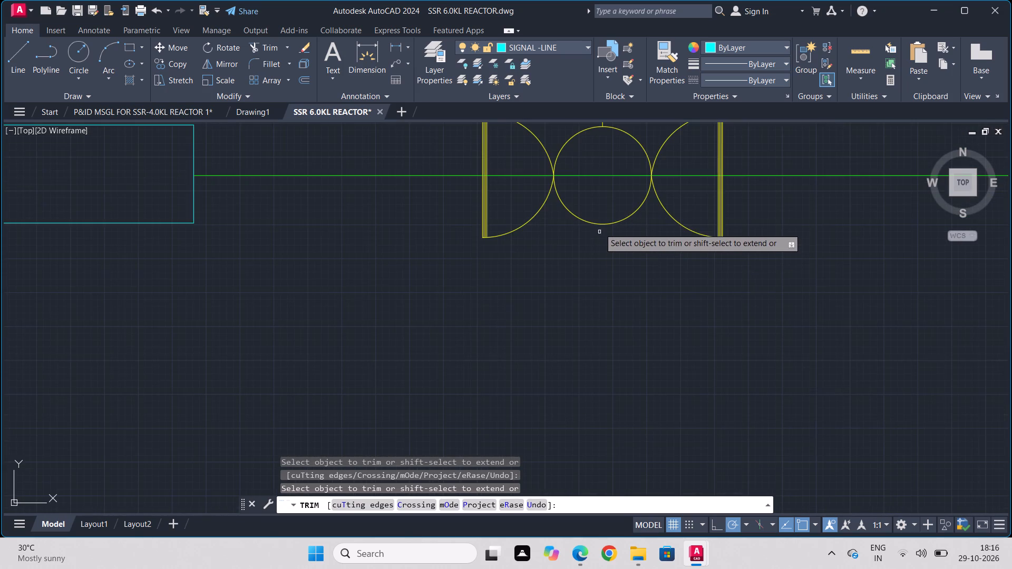
middle_drag(599, 218, 663, 452)
scroll(524, 409, up, 4)
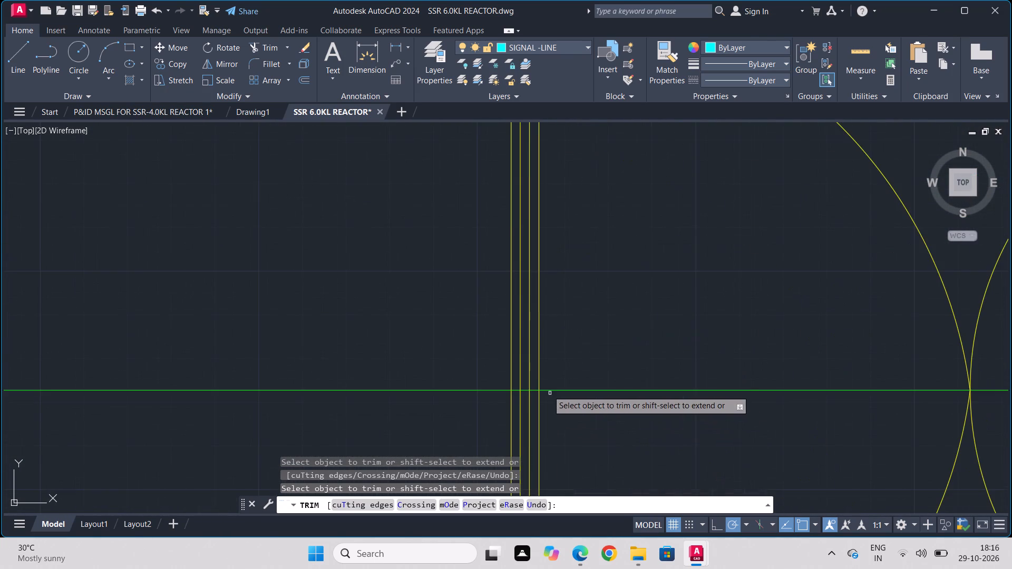
scroll(524, 398, up, 3)
drag(474, 352, 474, 421)
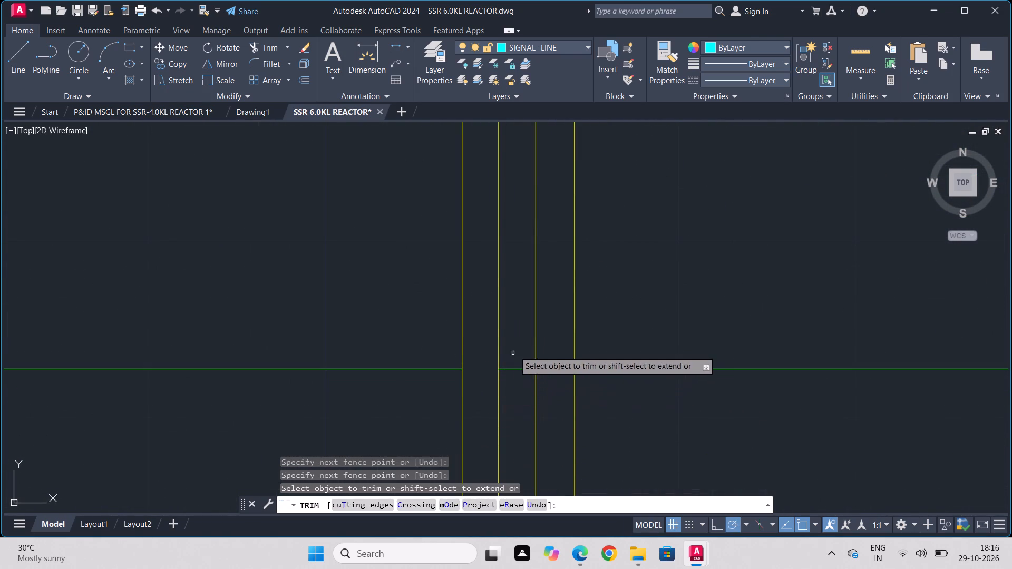
drag(515, 347, 515, 447)
drag(561, 342, 552, 447)
drag(676, 339, 678, 439)
scroll(828, 408, down, 2)
middle_drag(828, 408, 828, 407)
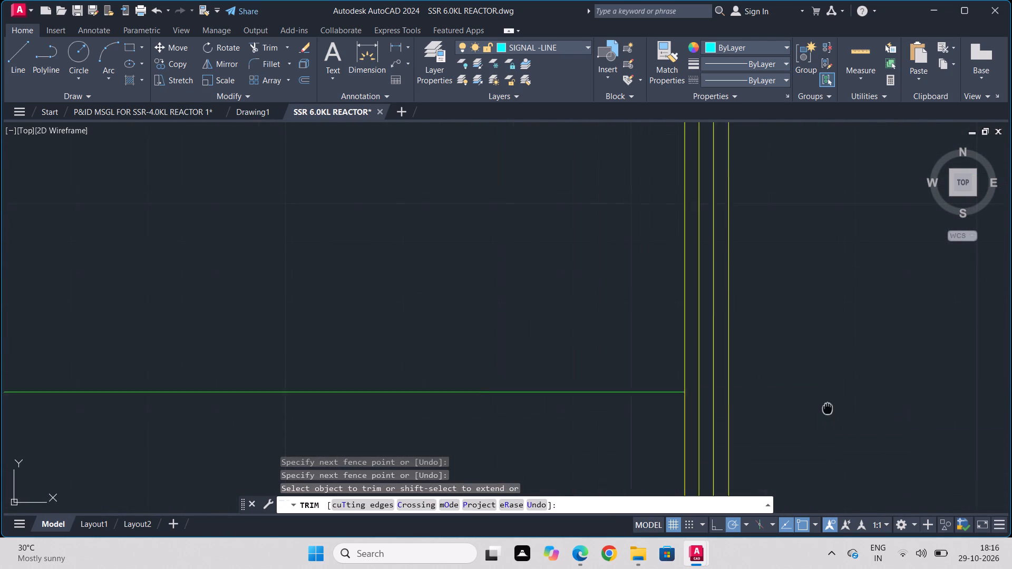
scroll(828, 407, down, 1)
middle_drag(828, 407, 507, 309)
scroll(843, 428, down, 2)
middle_drag(844, 429, 658, 382)
scroll(643, 385, down, 2)
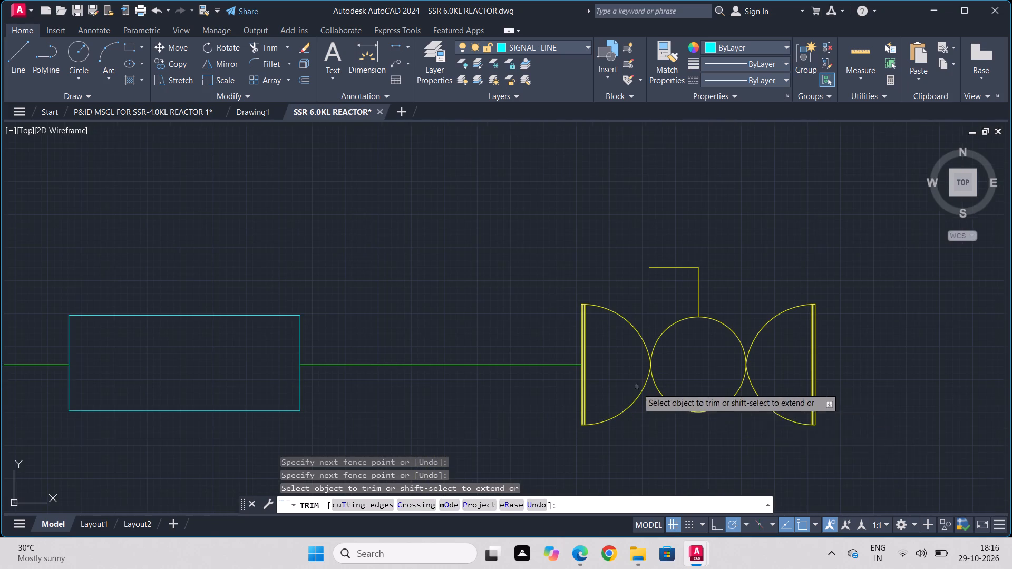
key(Escape)
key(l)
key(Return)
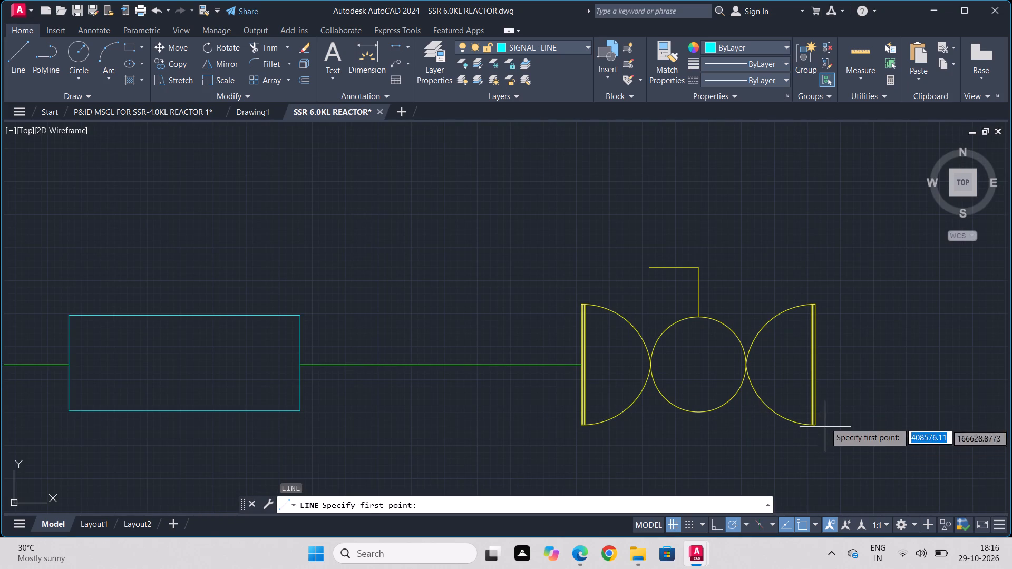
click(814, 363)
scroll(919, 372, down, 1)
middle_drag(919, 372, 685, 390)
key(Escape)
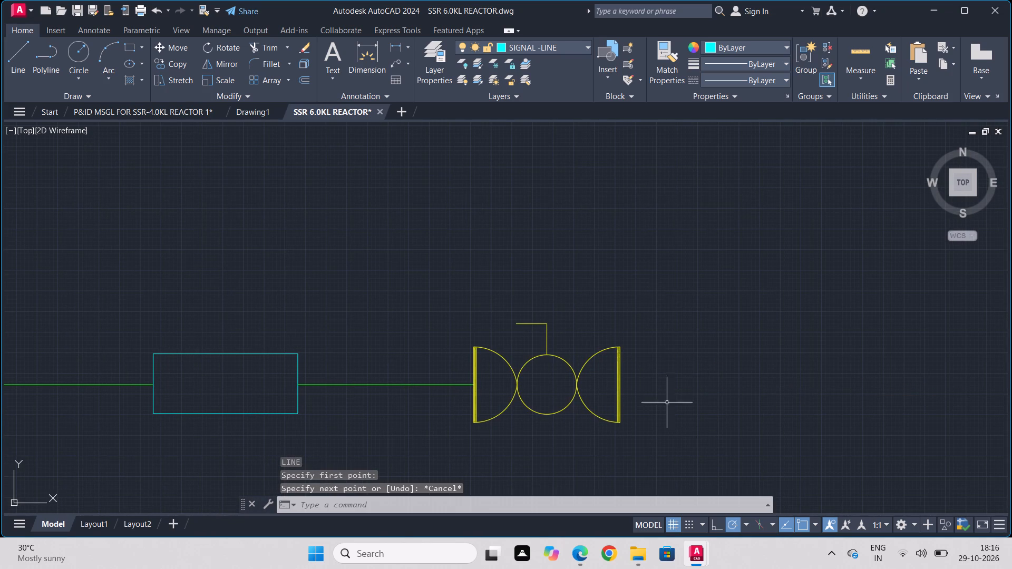
Copy the process-line segment between the rectangle and valve on the topmost valved line to start at the valve's right flange.
click(421, 387)
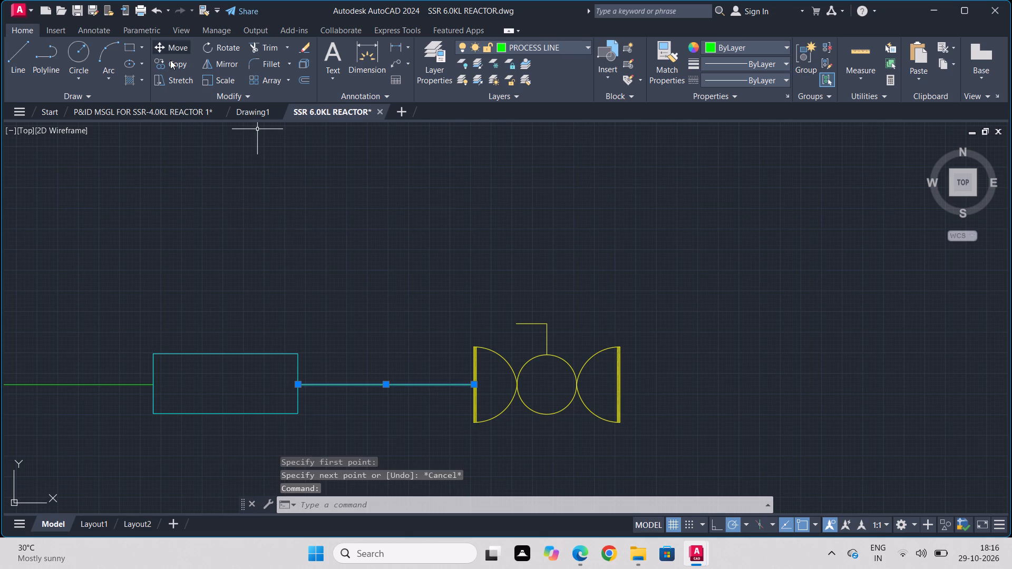
click(170, 60)
drag(297, 384, 320, 393)
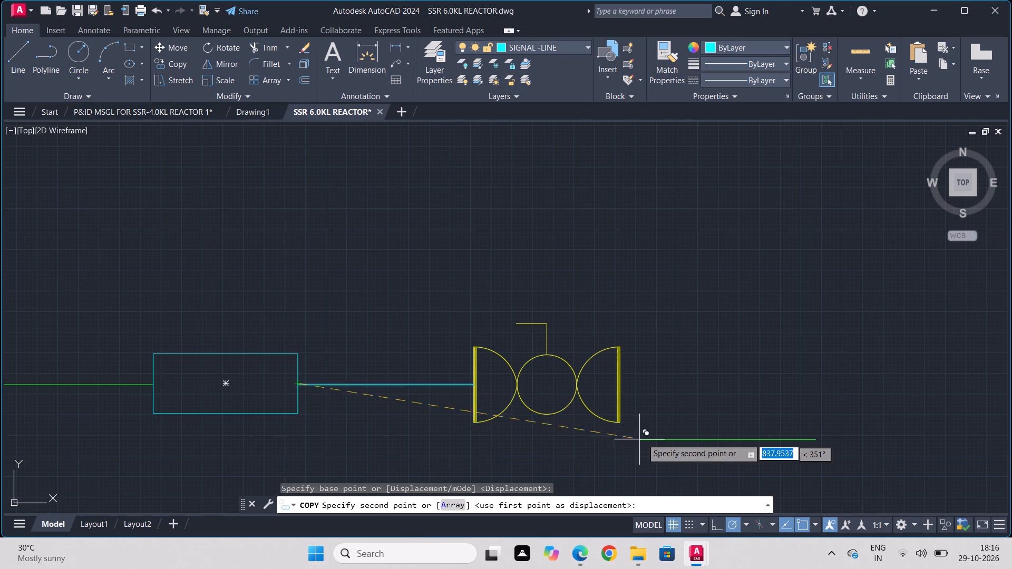
click(621, 386)
key(Escape)
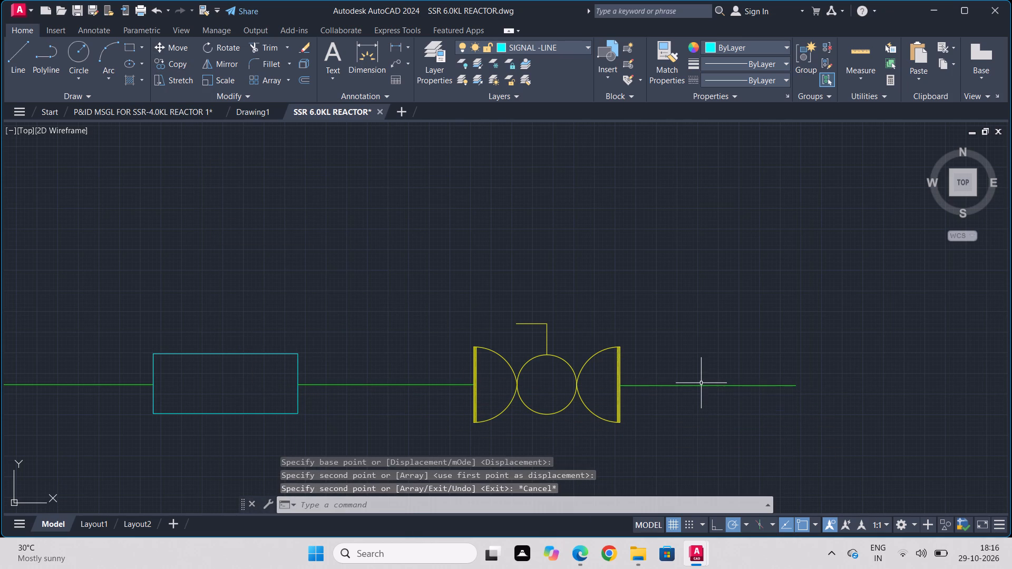
Stretch the copied segment's free end to the left edge of the arrow box at the end of the topmost valved line.
click(704, 394)
click(715, 360)
drag(778, 374, 731, 438)
click(727, 442)
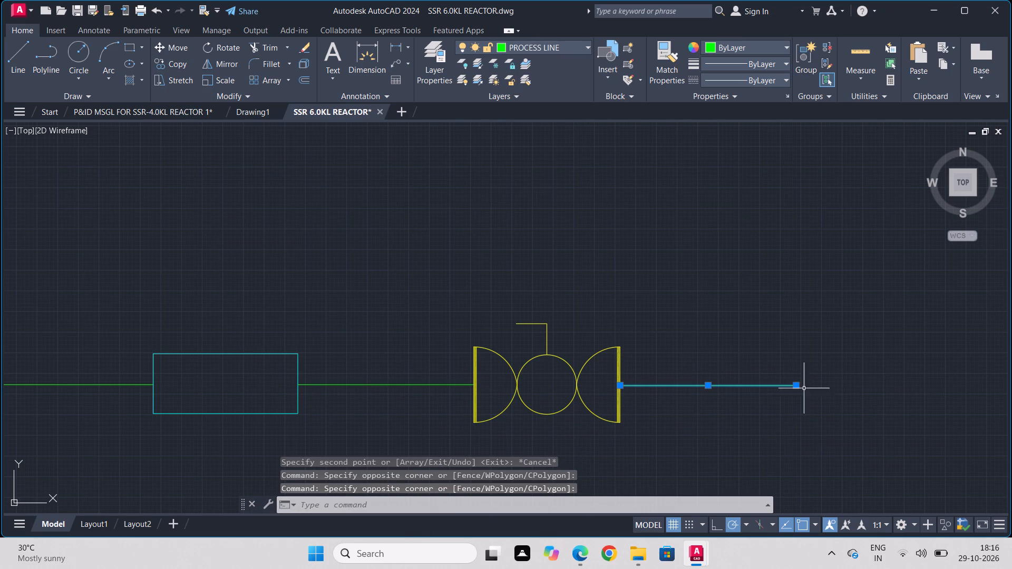
click(796, 386)
scroll(951, 390, down, 1)
middle_drag(951, 390, 723, 389)
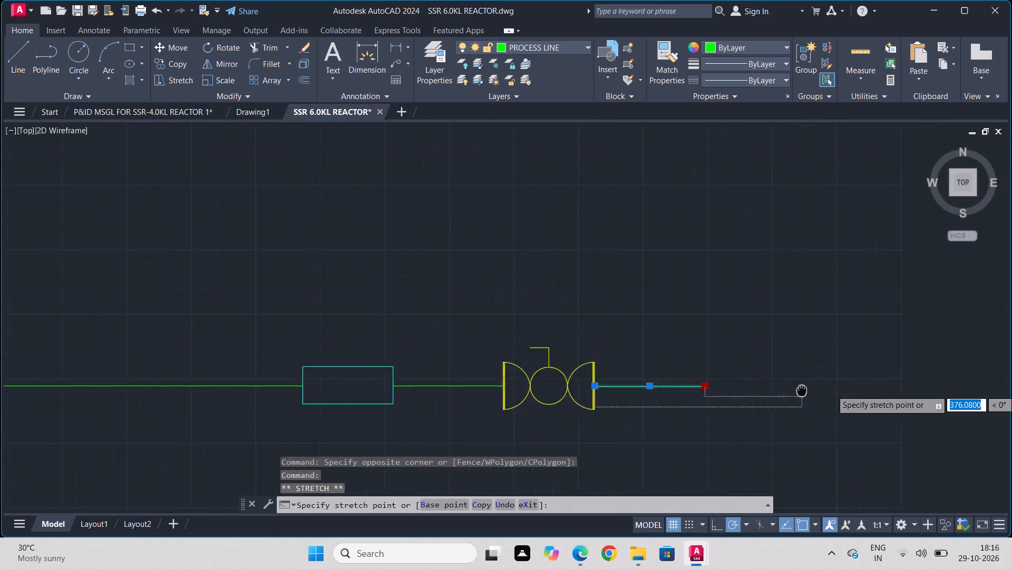
middle_drag(723, 389, 520, 419)
middle_drag(503, 419, 481, 419)
scroll(371, 400, down, 1)
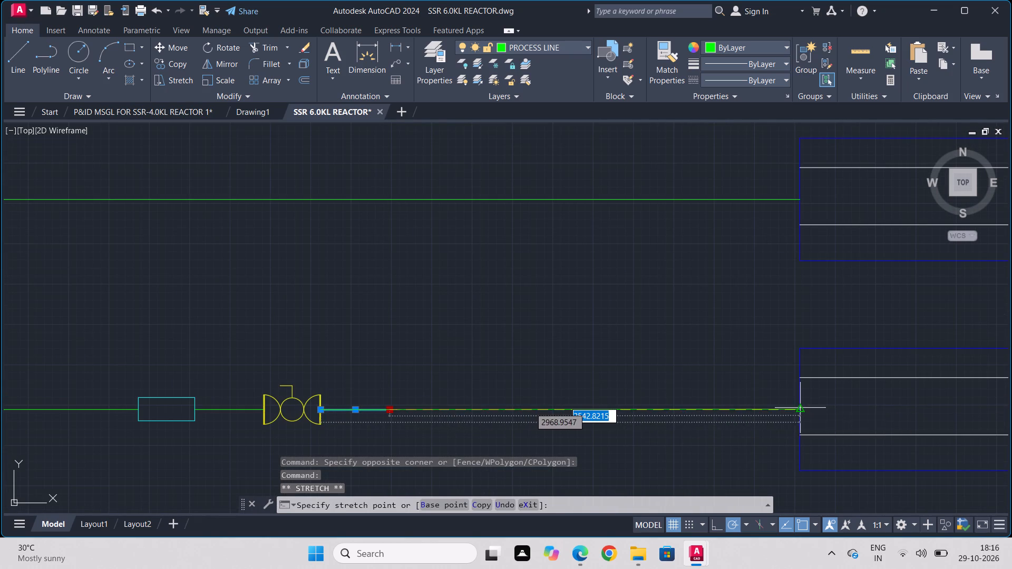
click(803, 407)
key(Escape)
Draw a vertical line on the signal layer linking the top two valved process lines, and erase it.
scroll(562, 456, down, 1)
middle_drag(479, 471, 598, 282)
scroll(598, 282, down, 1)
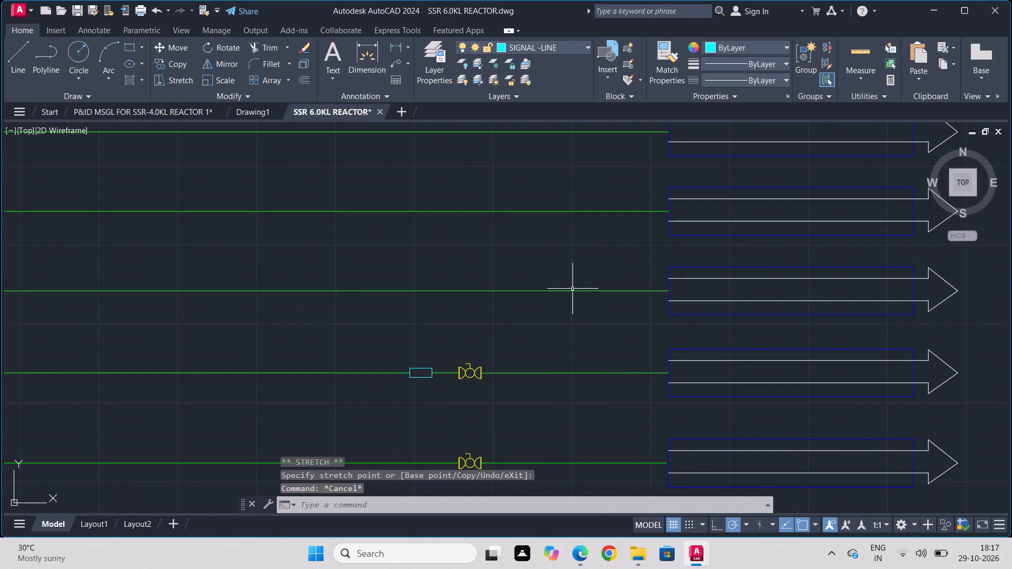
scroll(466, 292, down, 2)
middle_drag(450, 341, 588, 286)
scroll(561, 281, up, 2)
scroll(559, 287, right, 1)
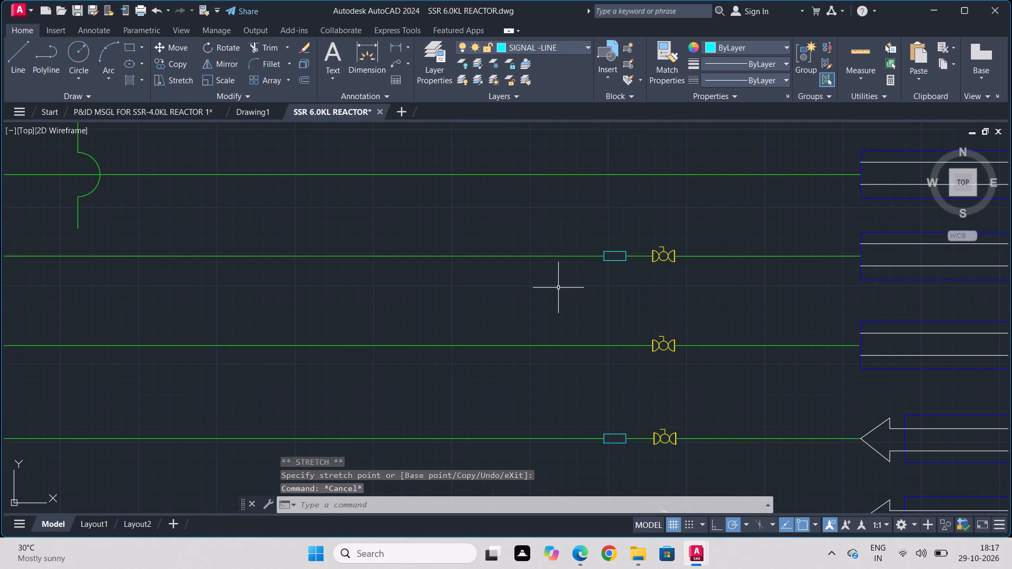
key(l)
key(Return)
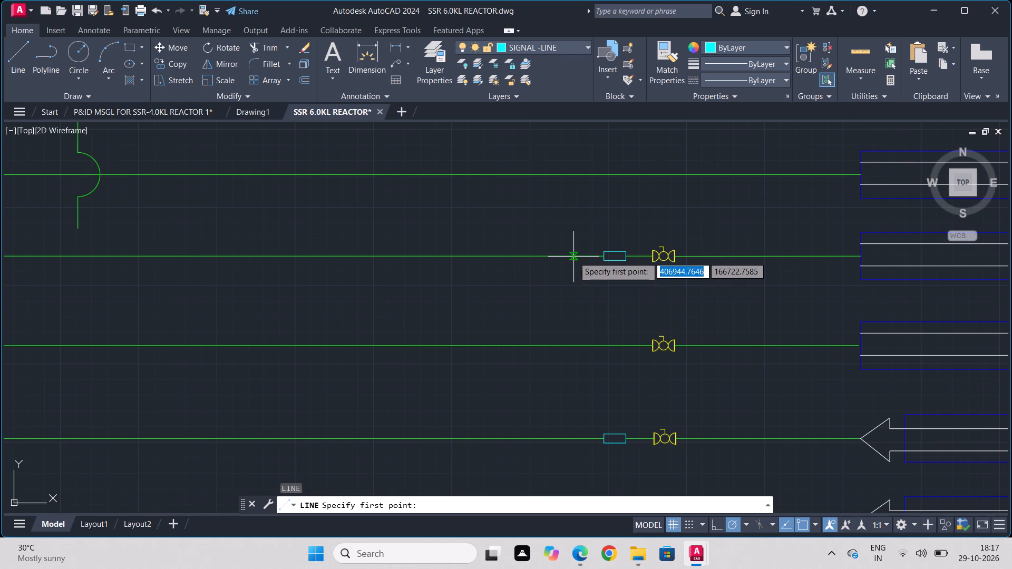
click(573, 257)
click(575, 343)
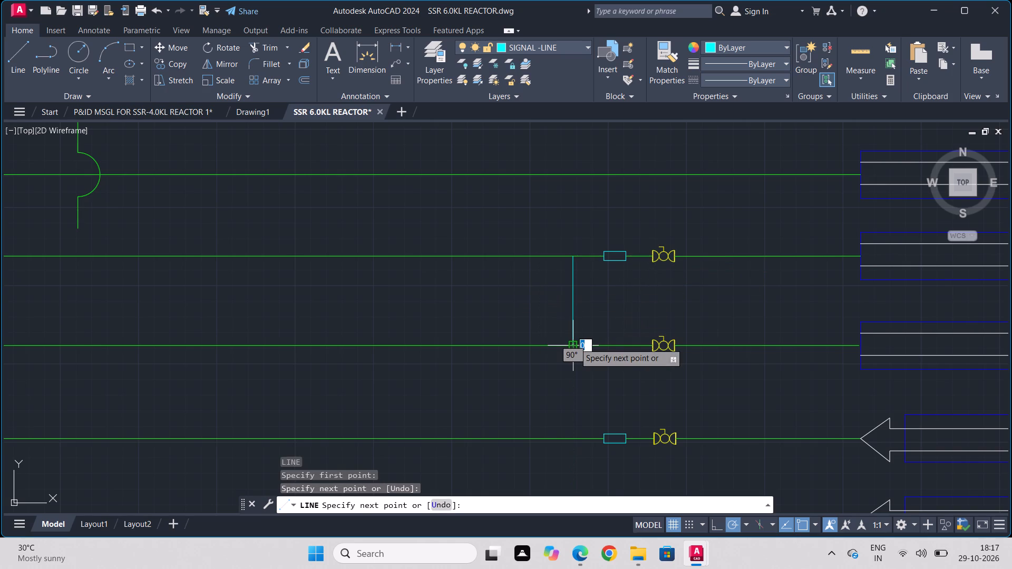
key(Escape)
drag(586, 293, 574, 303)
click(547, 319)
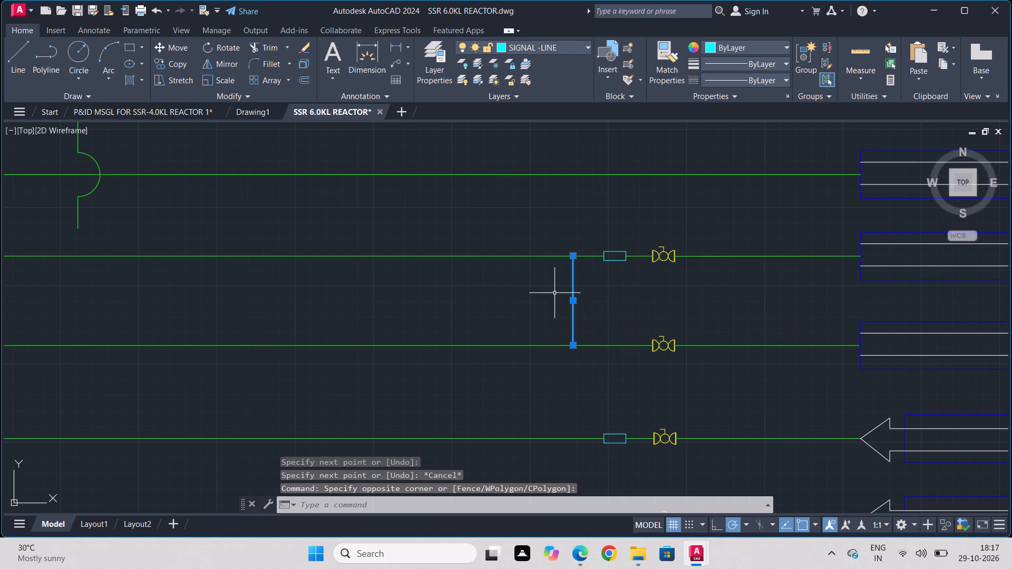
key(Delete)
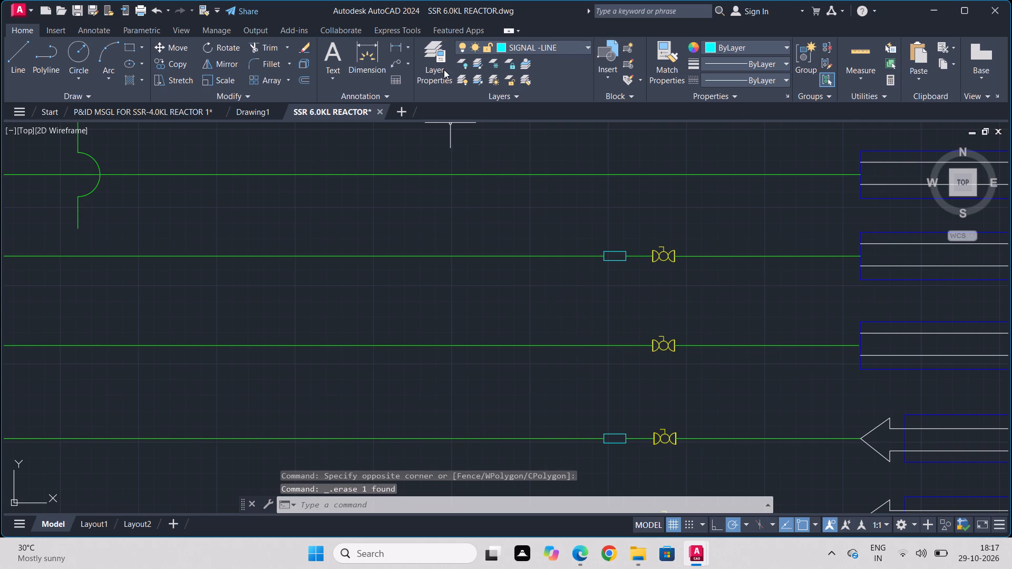
On the PROCESS-LINE layer, draw a vertical line from the topmost valved line down to the second, just left of the rectangle.
click(444, 70)
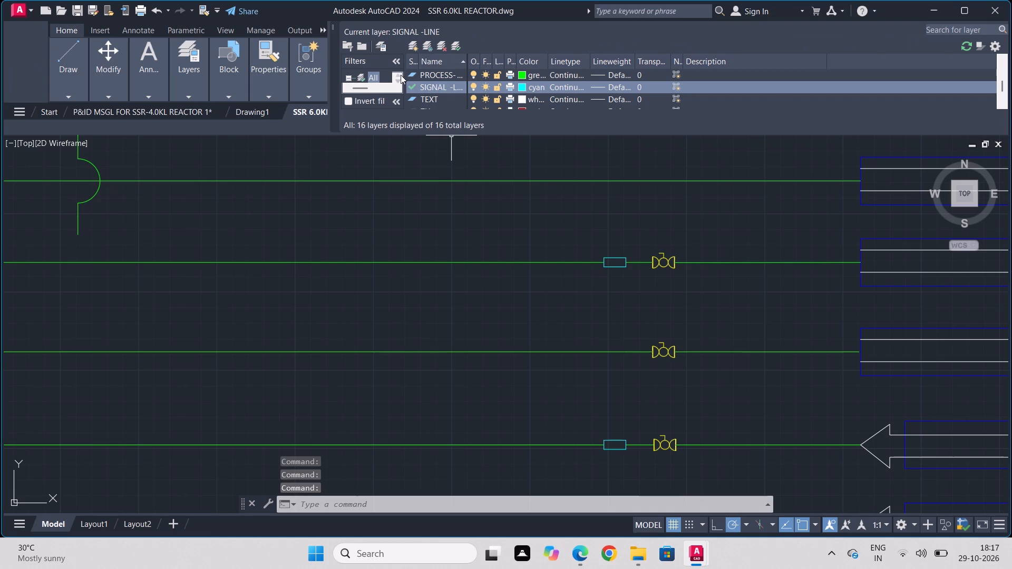
double_click(412, 71)
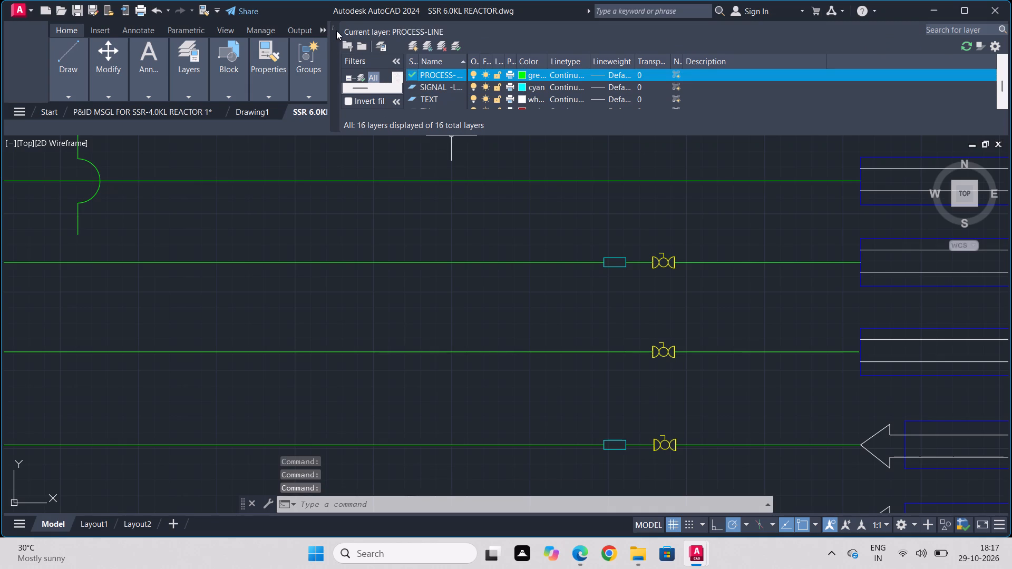
click(334, 25)
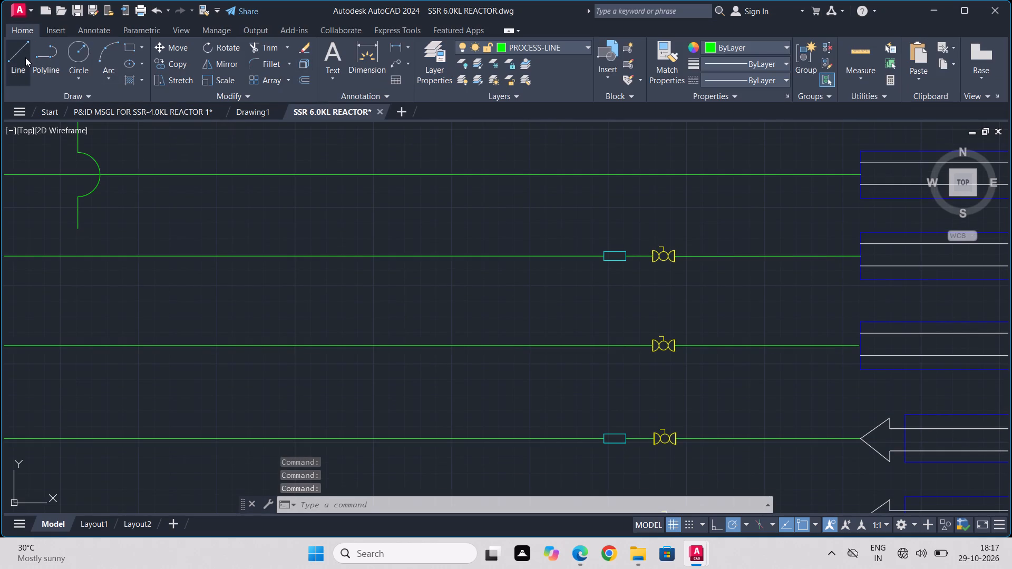
click(25, 57)
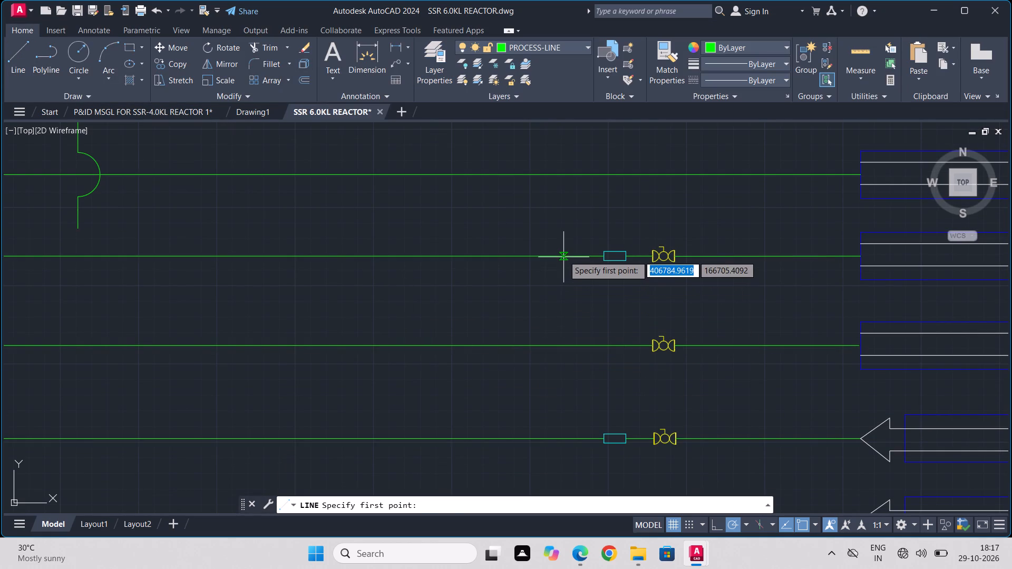
click(563, 256)
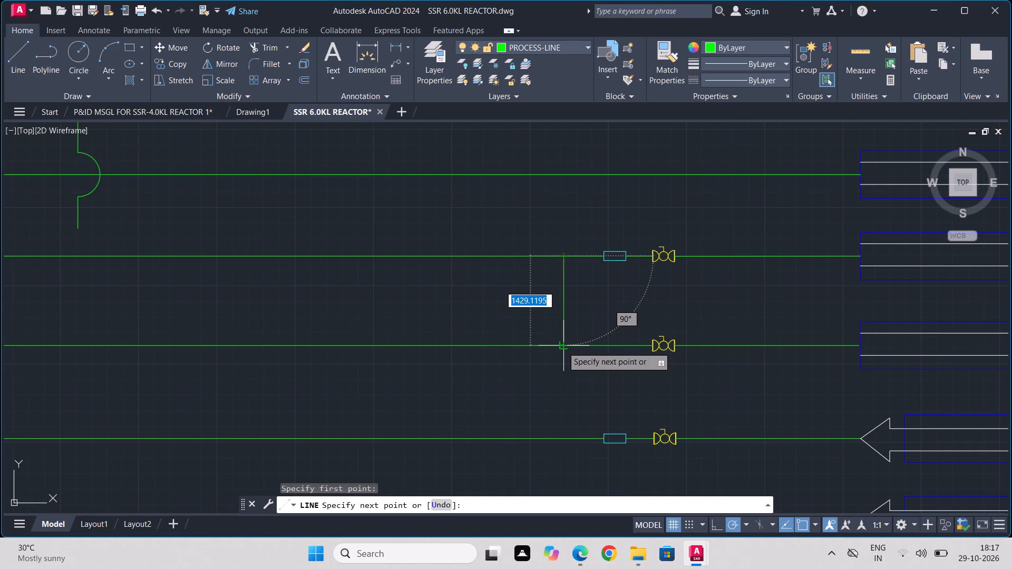
click(562, 347)
key(Escape)
Copy the vertical connector straight down to start on the third, fifth and seventh valved lines.
drag(568, 281, 512, 316)
click(167, 67)
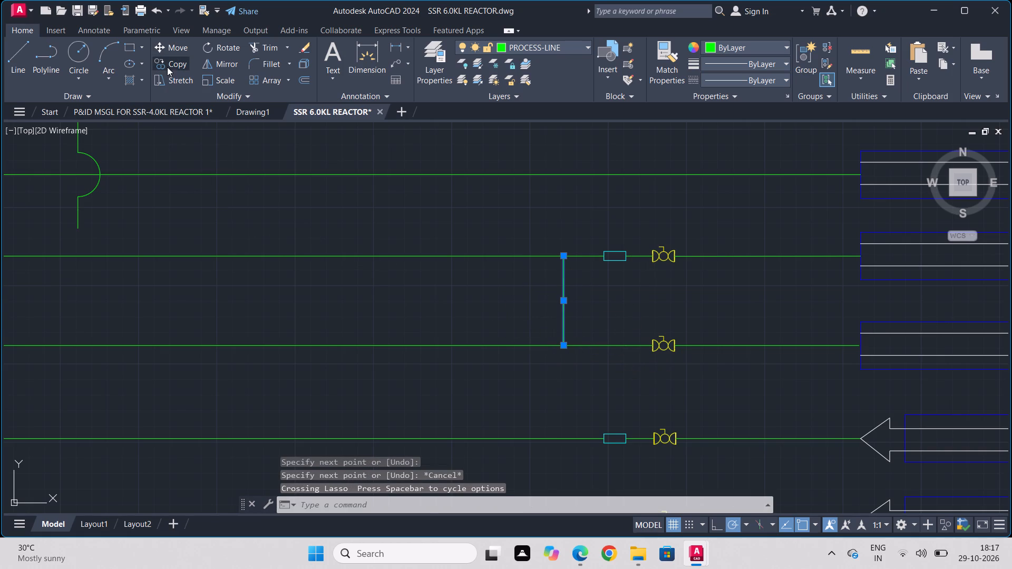
click(566, 257)
middle_drag(565, 418, 590, 311)
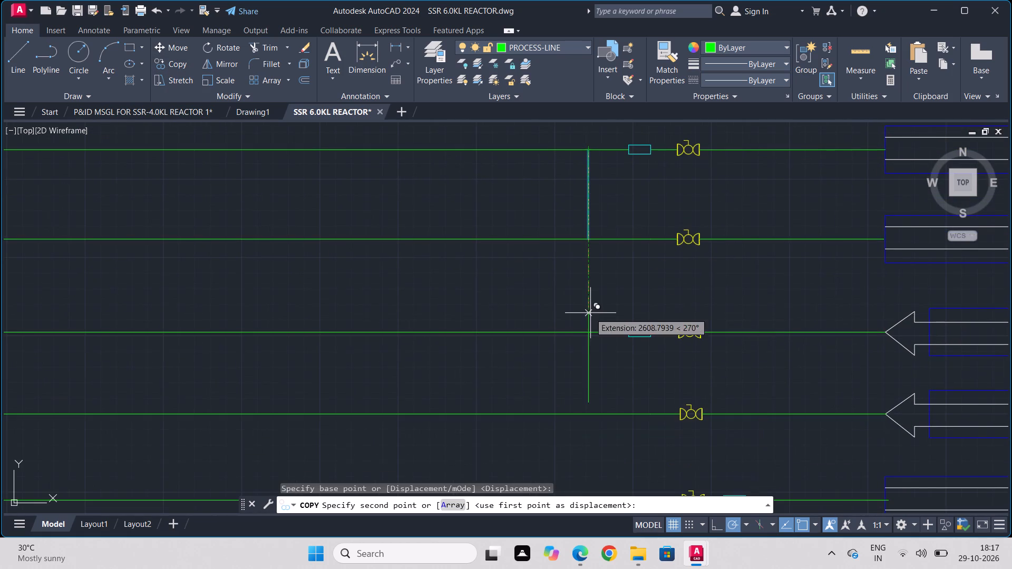
click(590, 330)
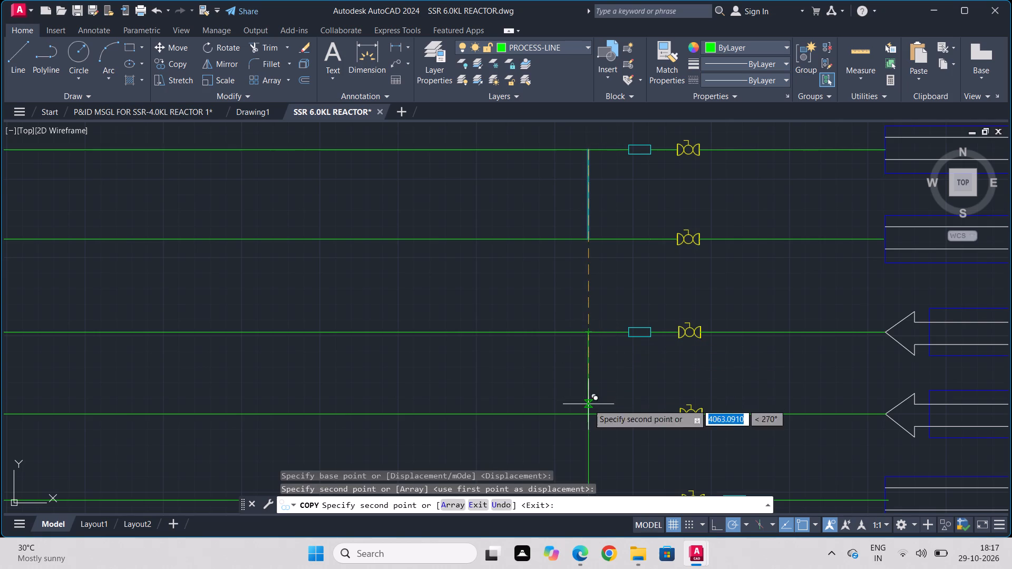
middle_drag(588, 404, 631, 230)
scroll(588, 404, down, 1)
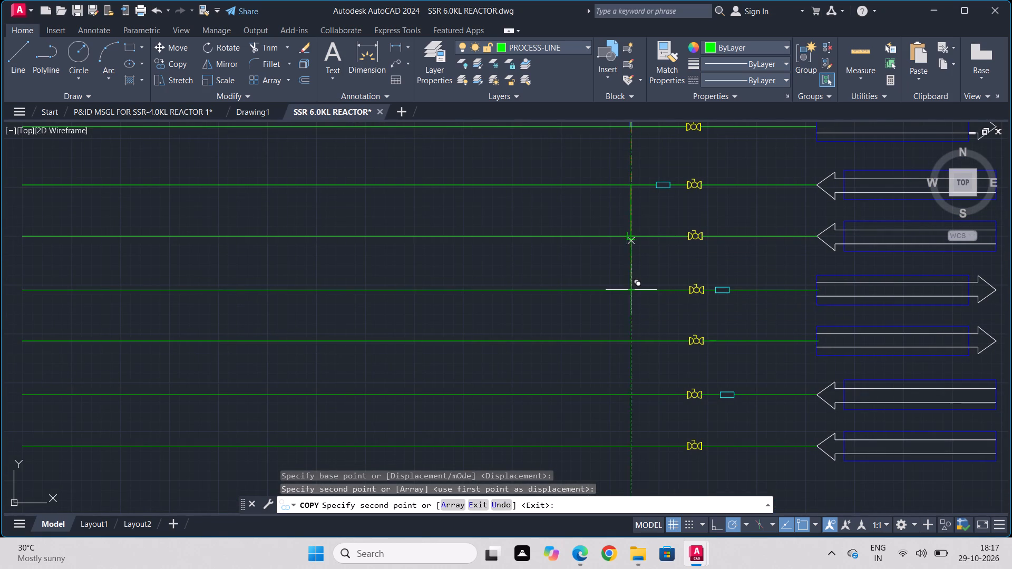
click(631, 288)
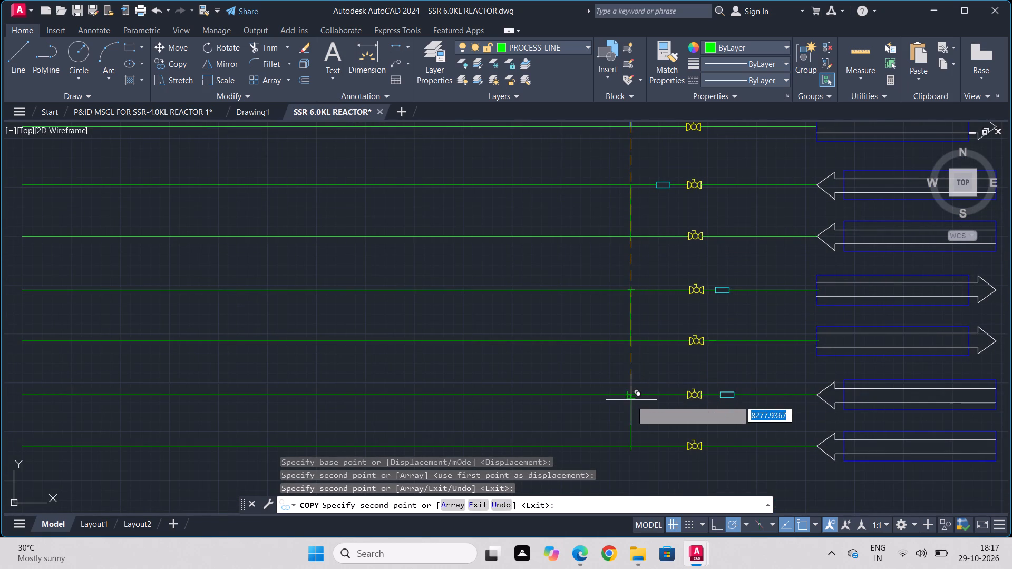
click(630, 392)
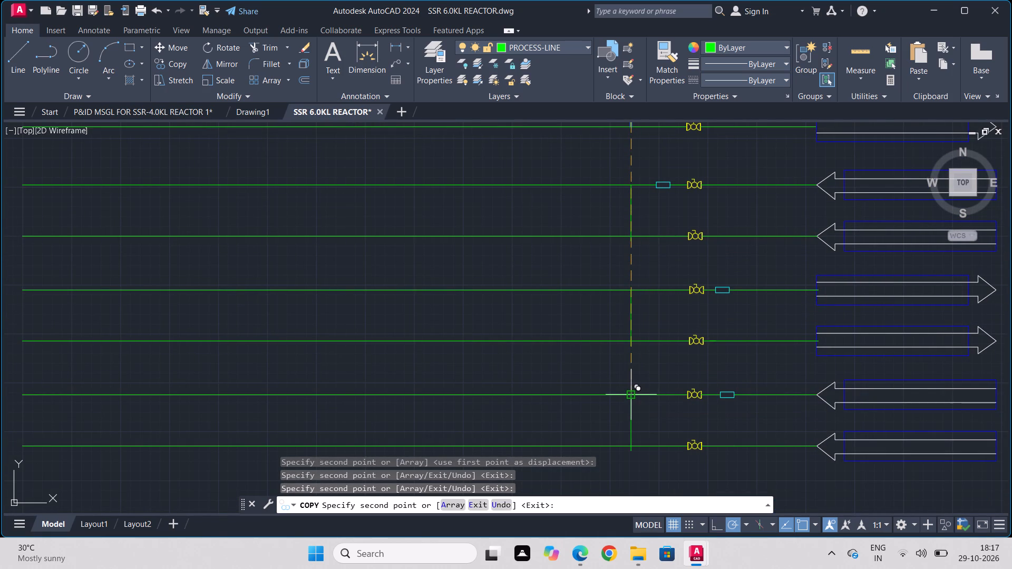
key(Escape)
Trim the copied connectors' lower ends that overshoot the eighth, sixth and fourth valved lines.
text(tr)
key(Return)
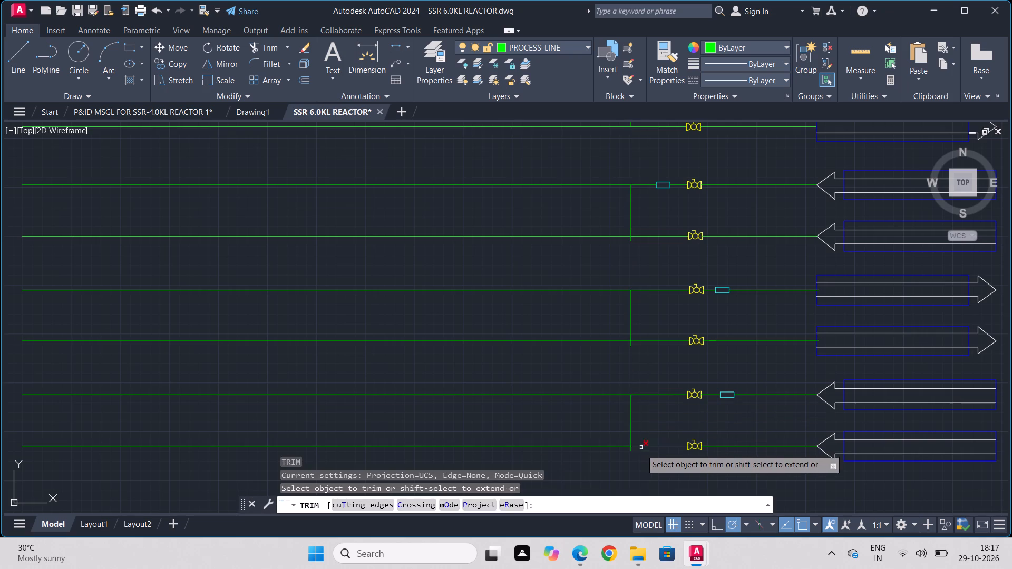
scroll(632, 450, up, 1)
click(632, 450)
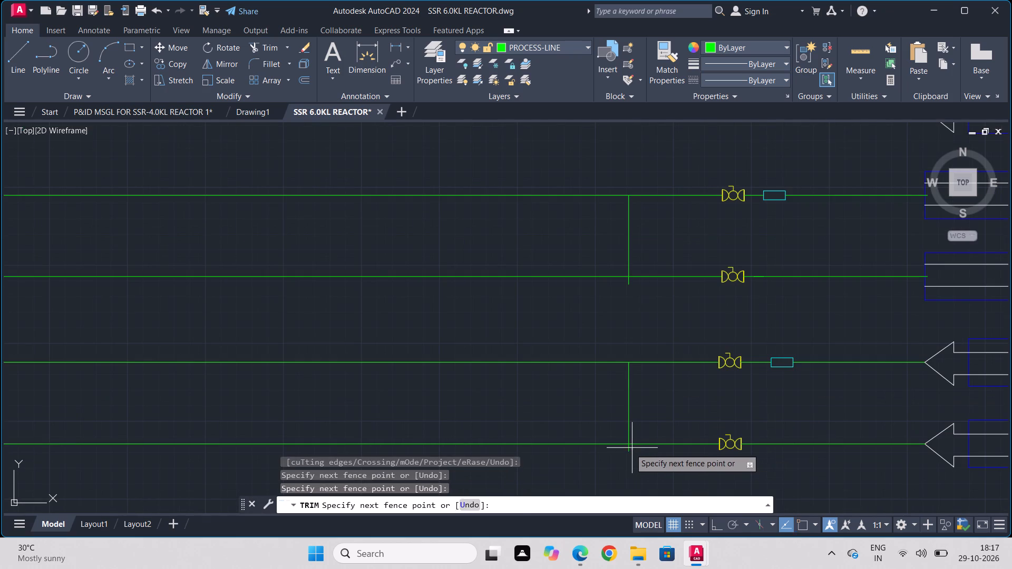
drag(627, 450, 611, 451)
drag(632, 282, 619, 284)
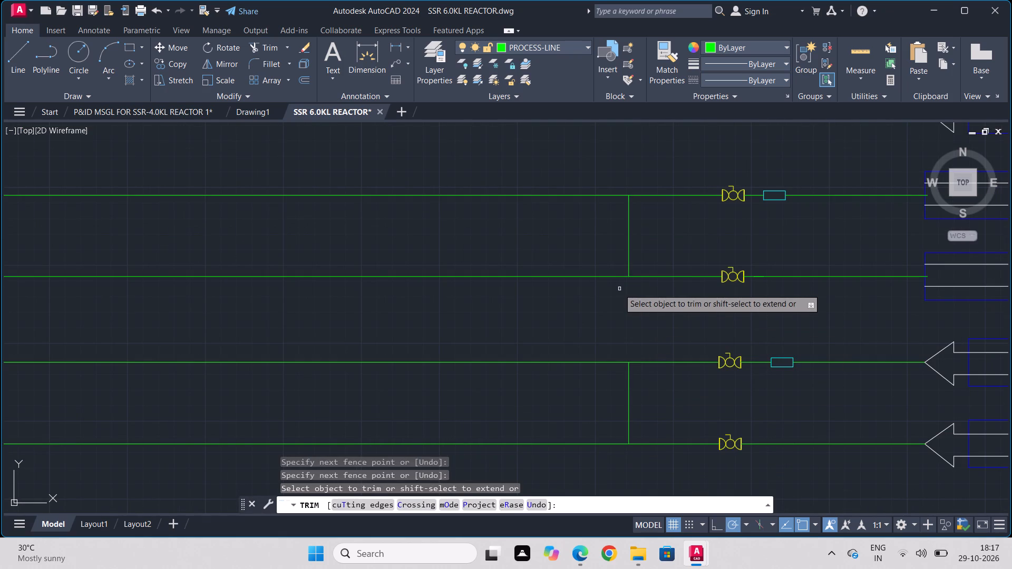
middle_drag(618, 289, 618, 456)
drag(636, 283, 609, 283)
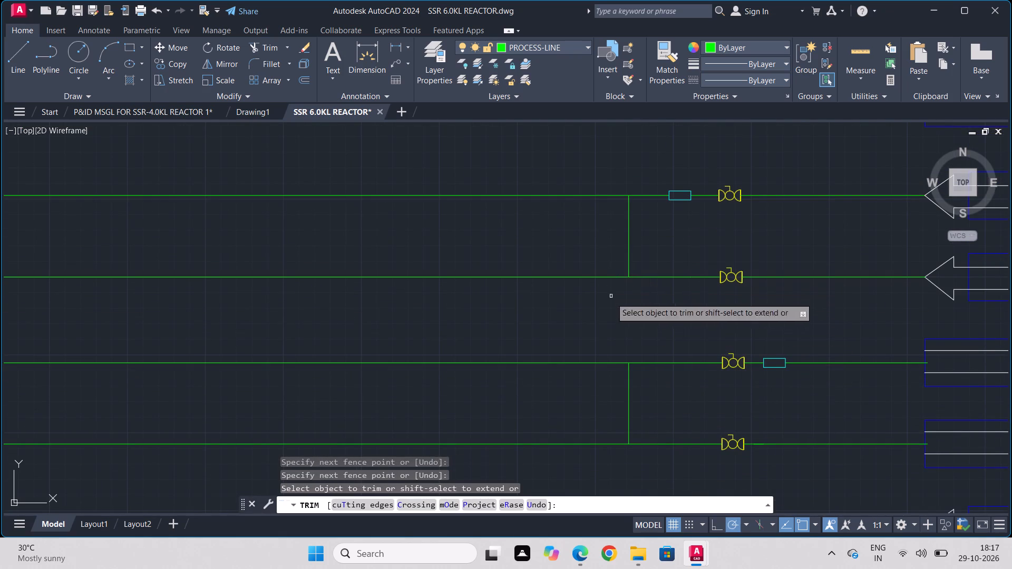
middle_drag(611, 300, 613, 459)
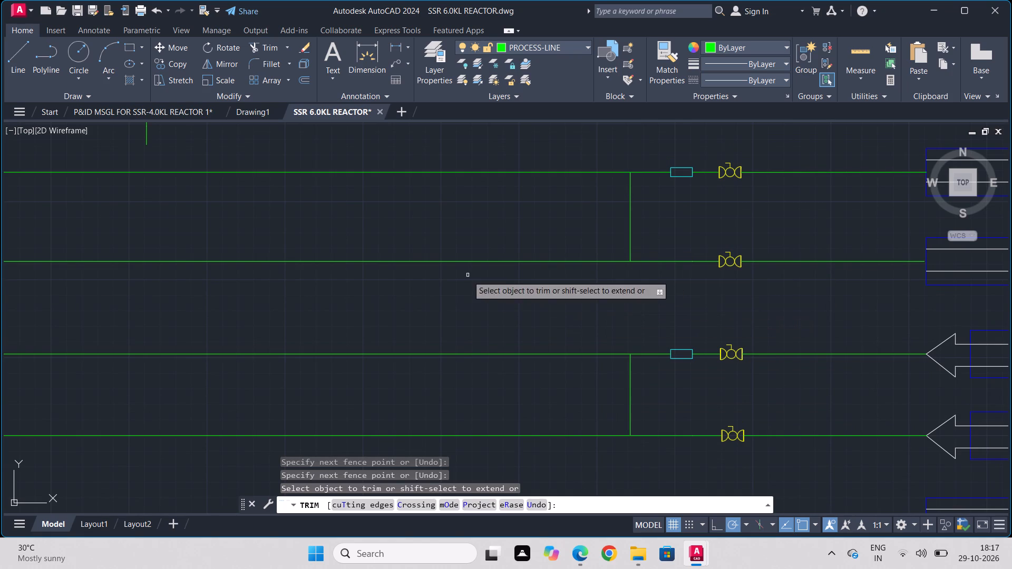
Trim away the first, third, fifth and seventh valved lines to the left of their vertical connectors.
drag(471, 162, 436, 193)
drag(500, 323, 447, 383)
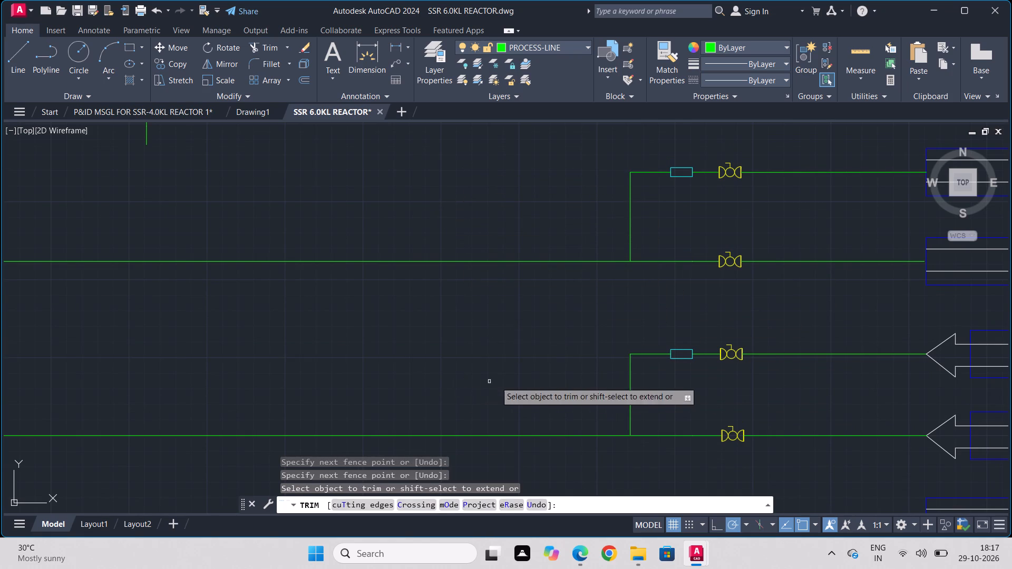
scroll(524, 394, down, 1)
middle_drag(524, 394, 570, 232)
drag(553, 288, 509, 332)
drag(539, 391, 520, 421)
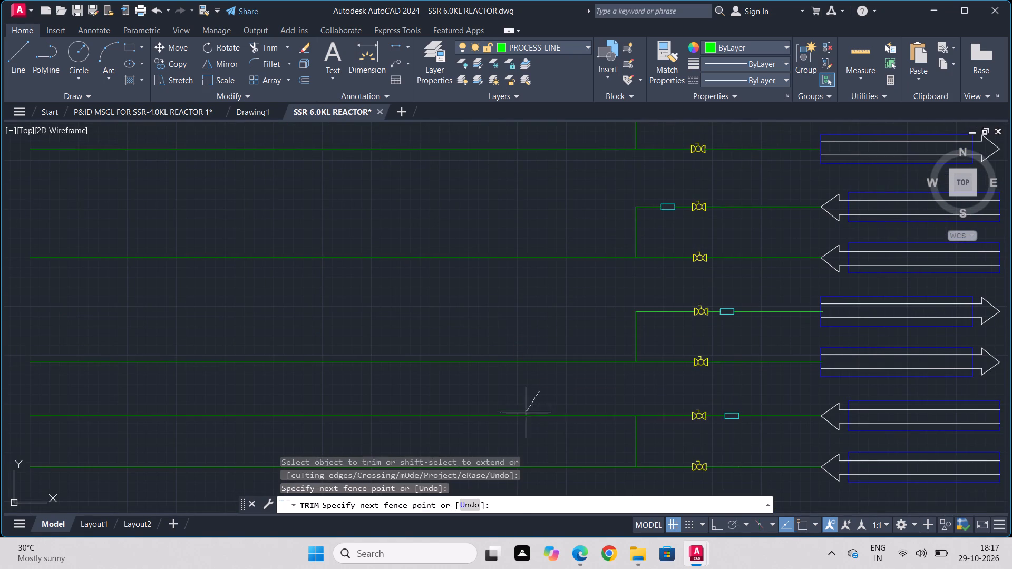
drag(520, 421, 508, 434)
scroll(569, 440, down, 1)
middle_drag(569, 440, 638, 335)
key(Escape)
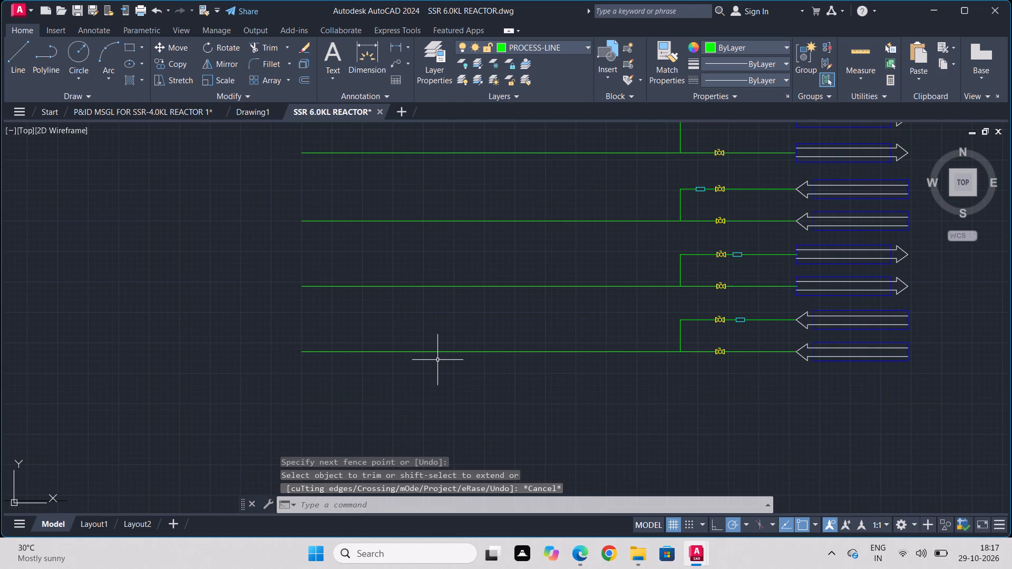
Copy the topmost vertical valve among the loose symbols into the empty space just left of the valved process lines.
scroll(423, 404, down, 2)
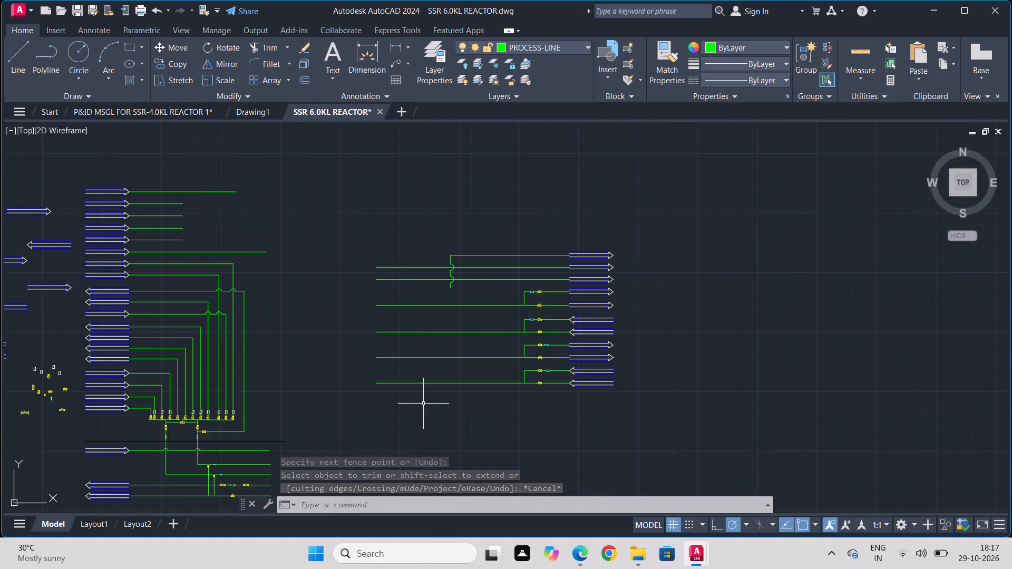
middle_drag(423, 404, 738, 242)
scroll(445, 248, up, 3)
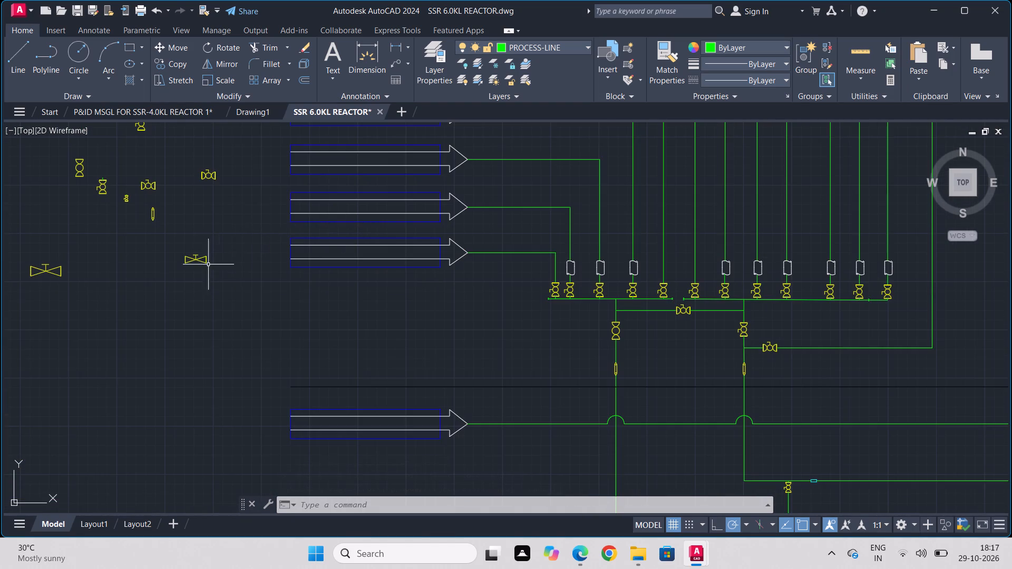
middle_drag(198, 269, 440, 359)
scroll(318, 264, up, 1)
click(441, 165)
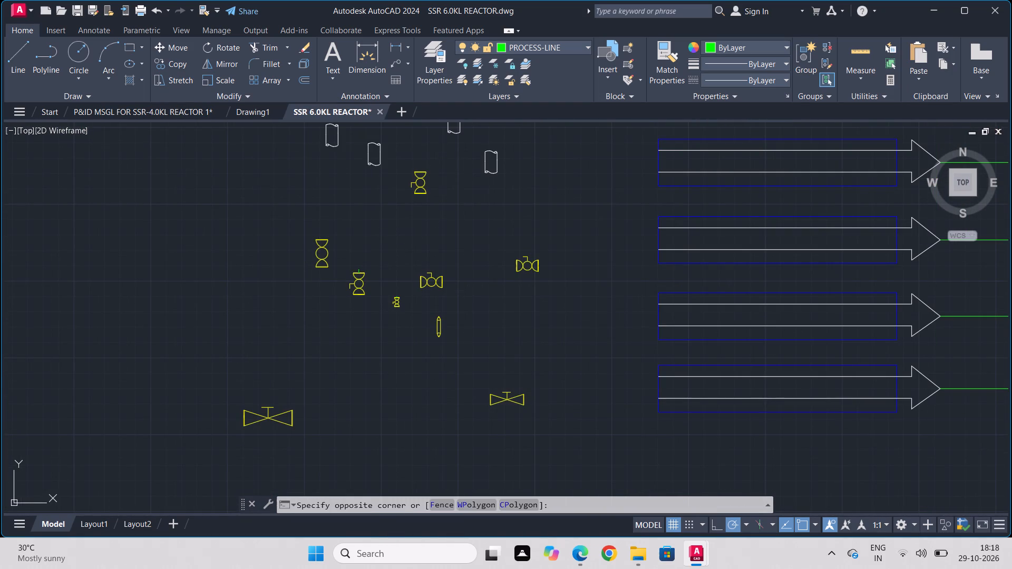
click(385, 219)
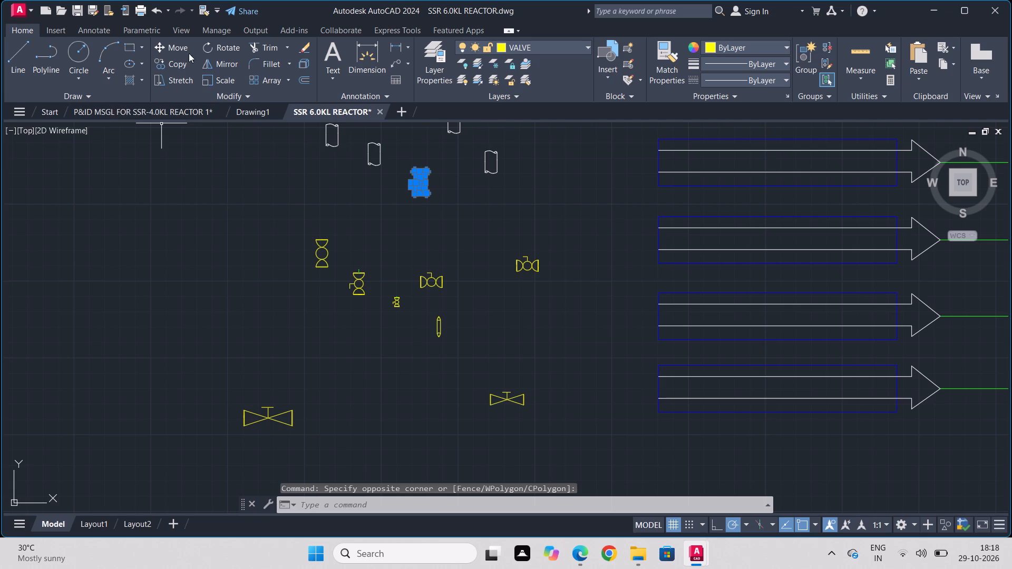
click(172, 64)
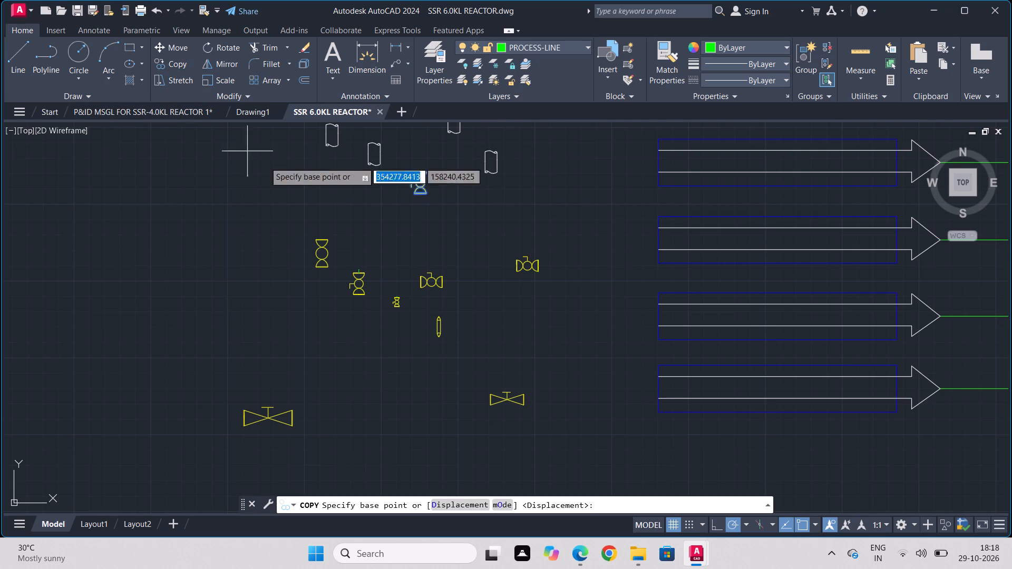
click(418, 164)
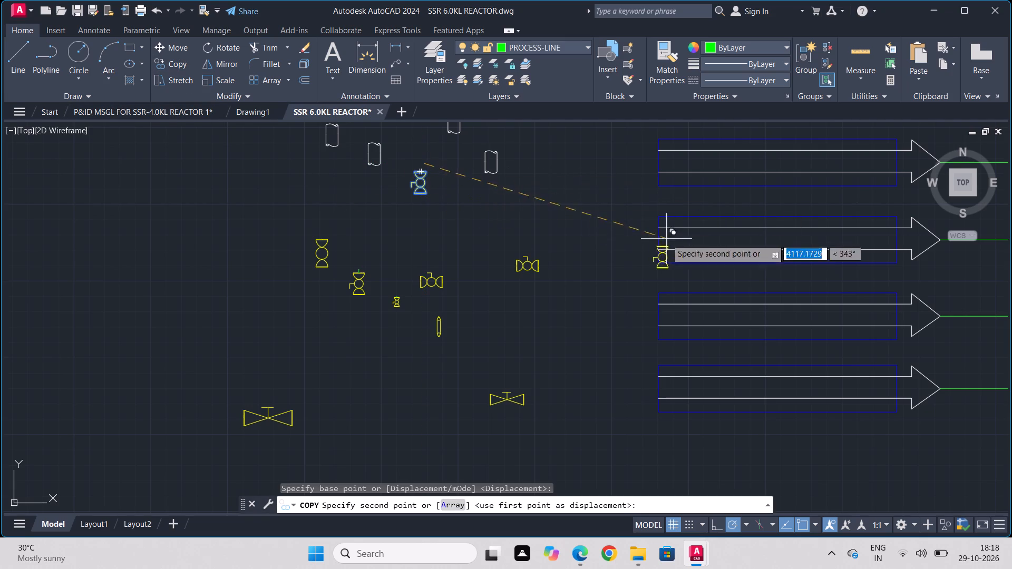
middle_drag(822, 337, 240, 280)
scroll(210, 297, down, 3)
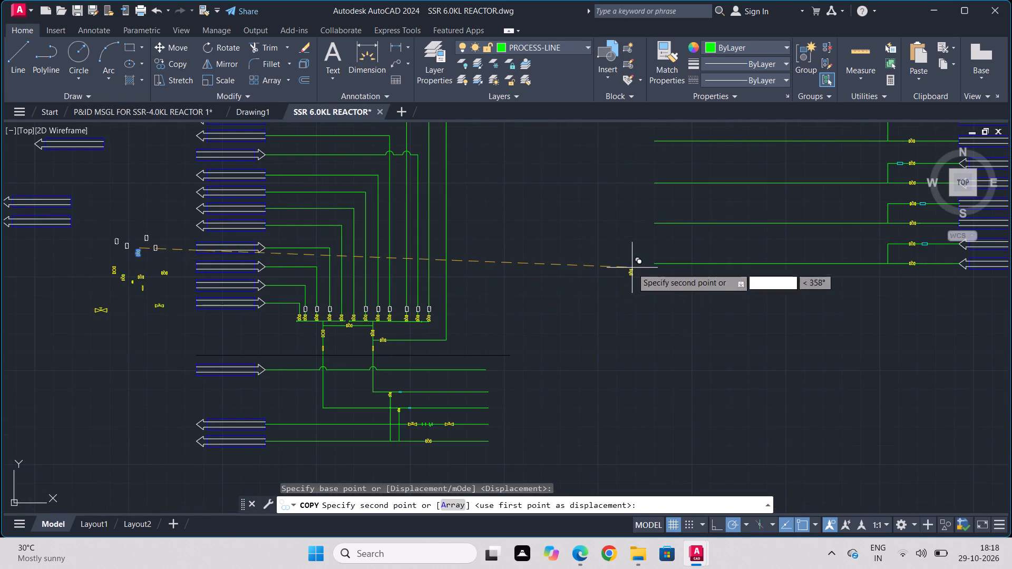
middle_drag(522, 324, 403, 388)
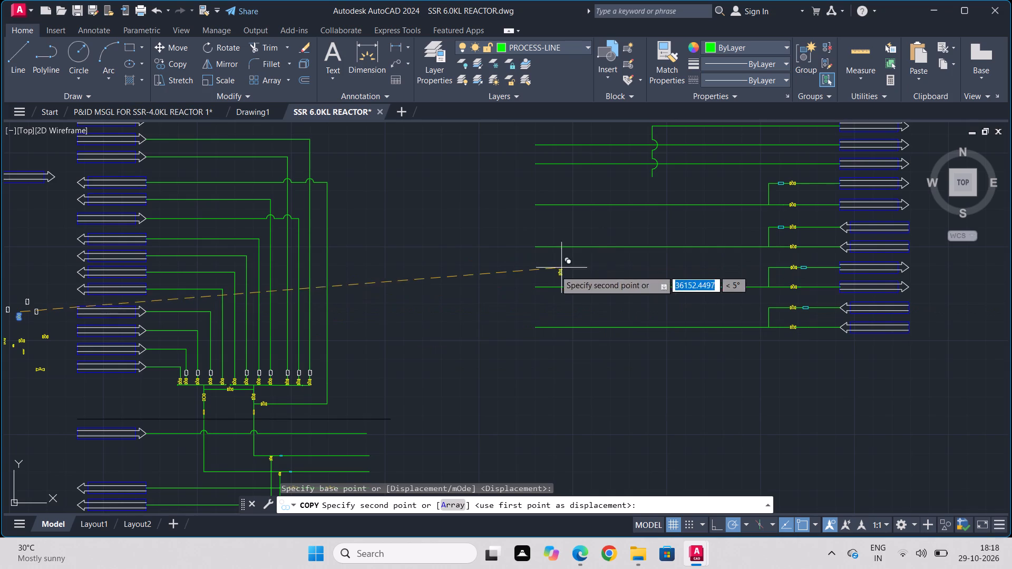
scroll(455, 267, up, 1)
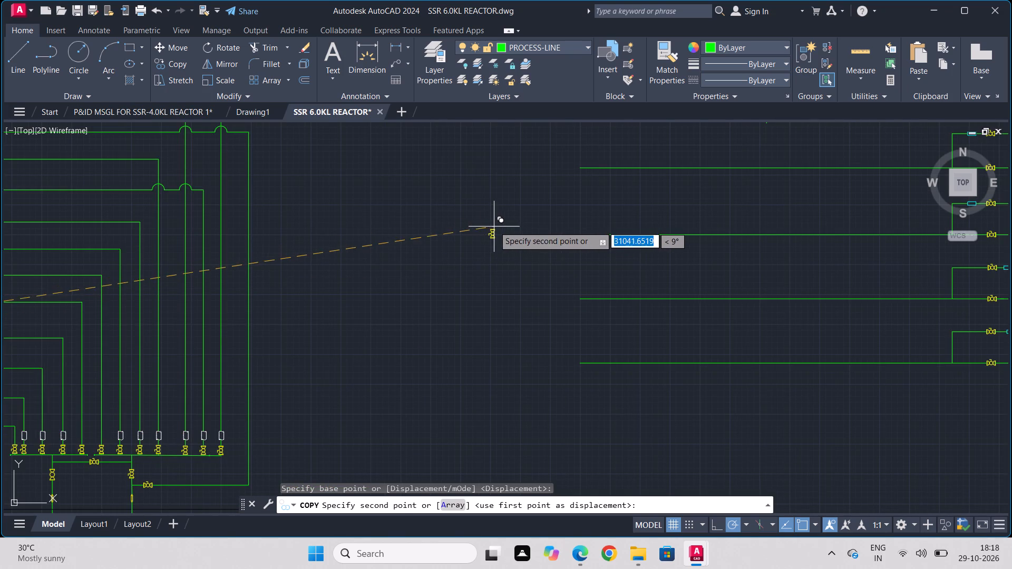
click(494, 225)
key(Escape)
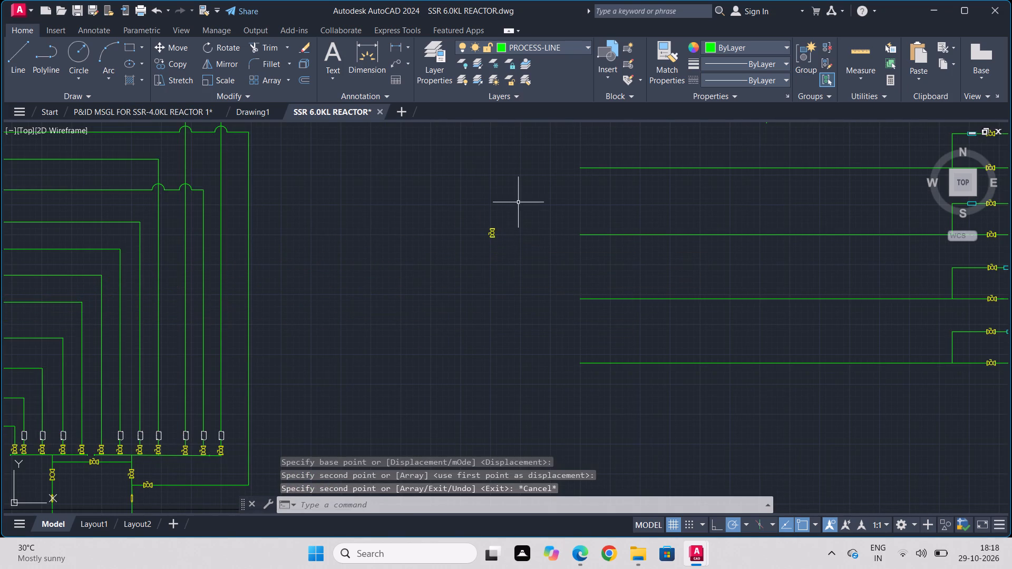
Scale up the copied vertical valve freehand about the midpoint of its bottom edge.
drag(518, 202, 505, 217)
click(415, 300)
click(216, 81)
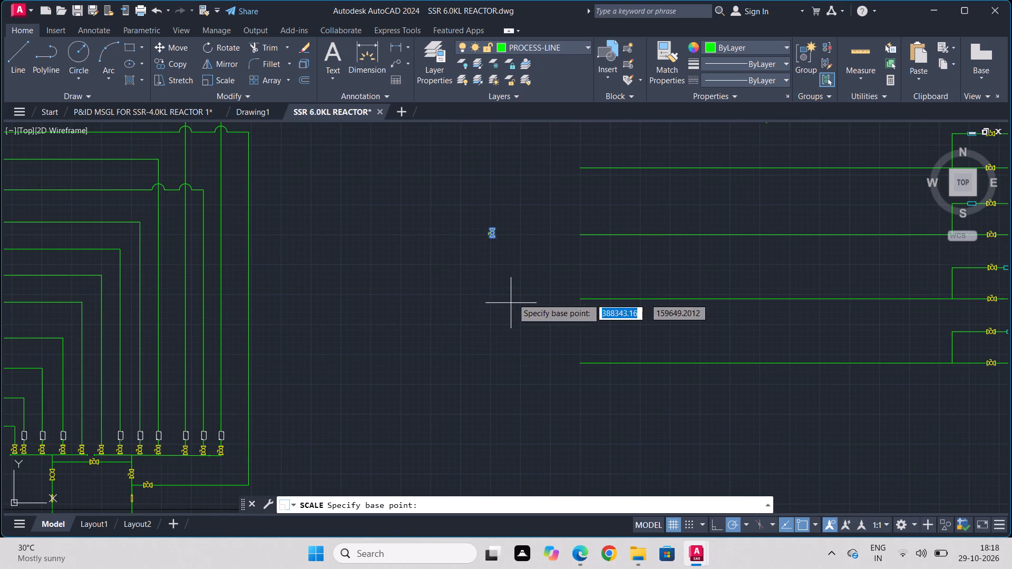
scroll(491, 233, up, 3)
click(486, 248)
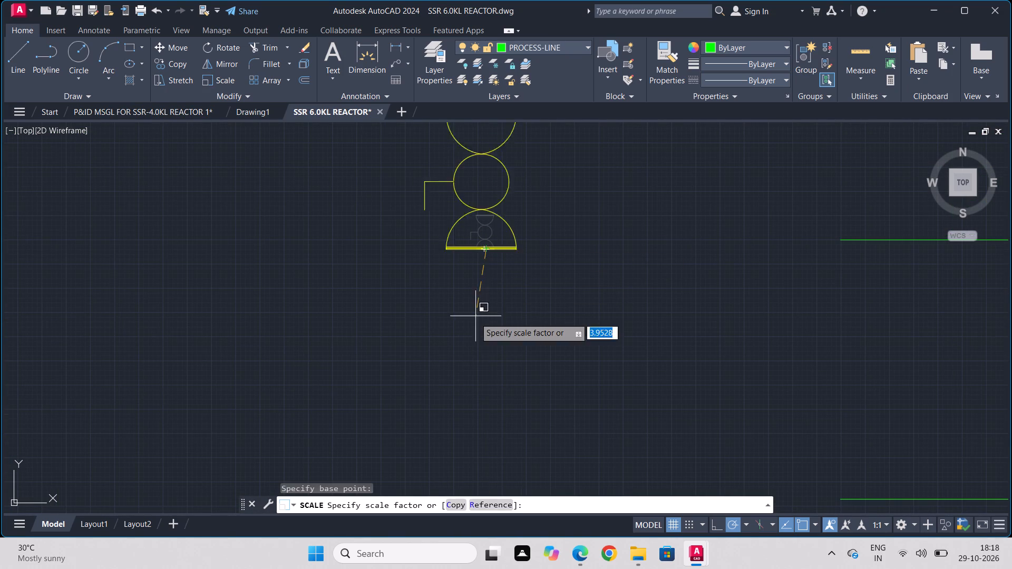
scroll(473, 339, down, 3)
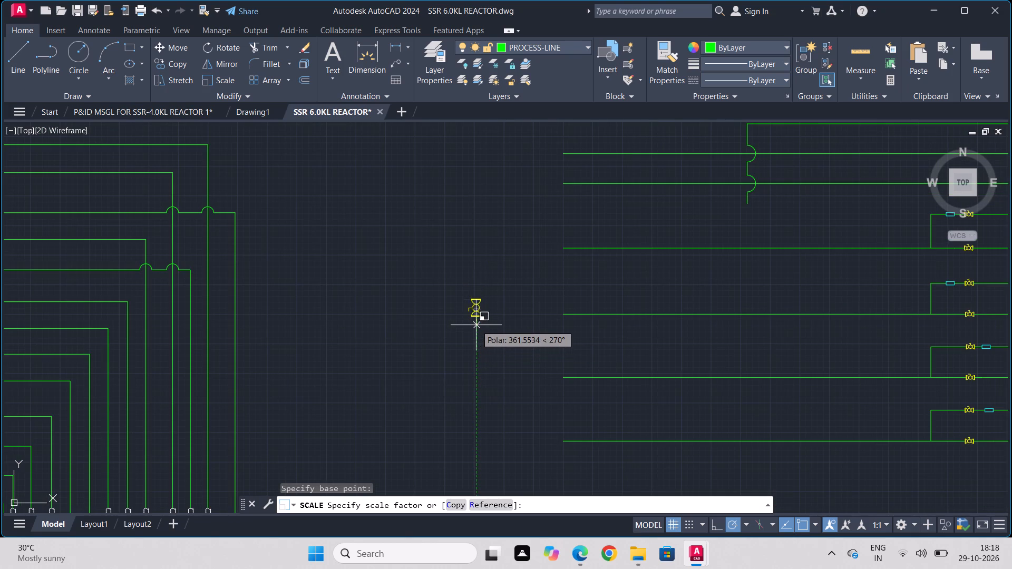
click(474, 335)
key(Escape)
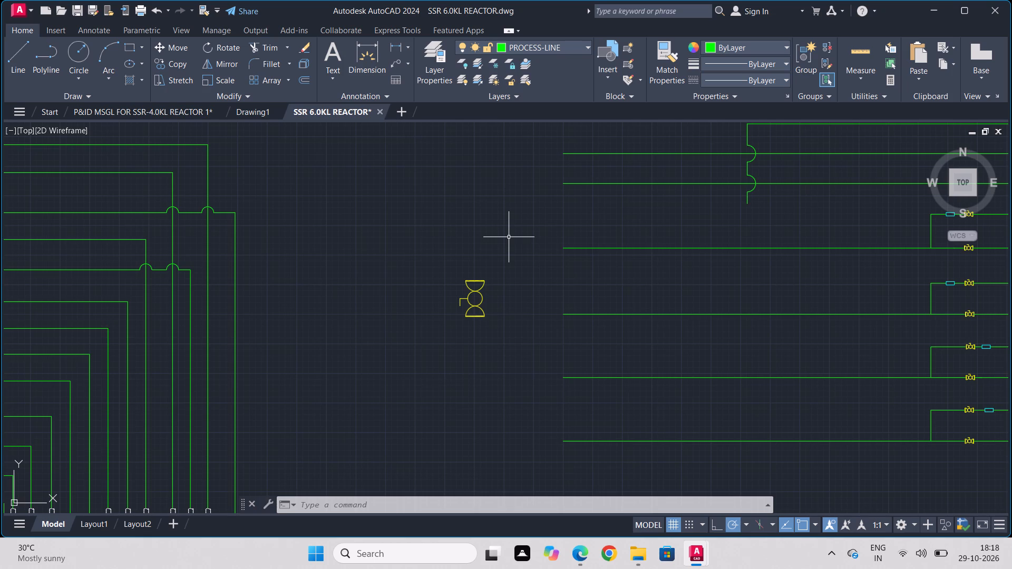
Draw a vertical line about 485 units long upward from the second valved line, just left of its connector.
scroll(927, 236, up, 2)
middle_drag(925, 237, 750, 237)
key(l)
key(Return)
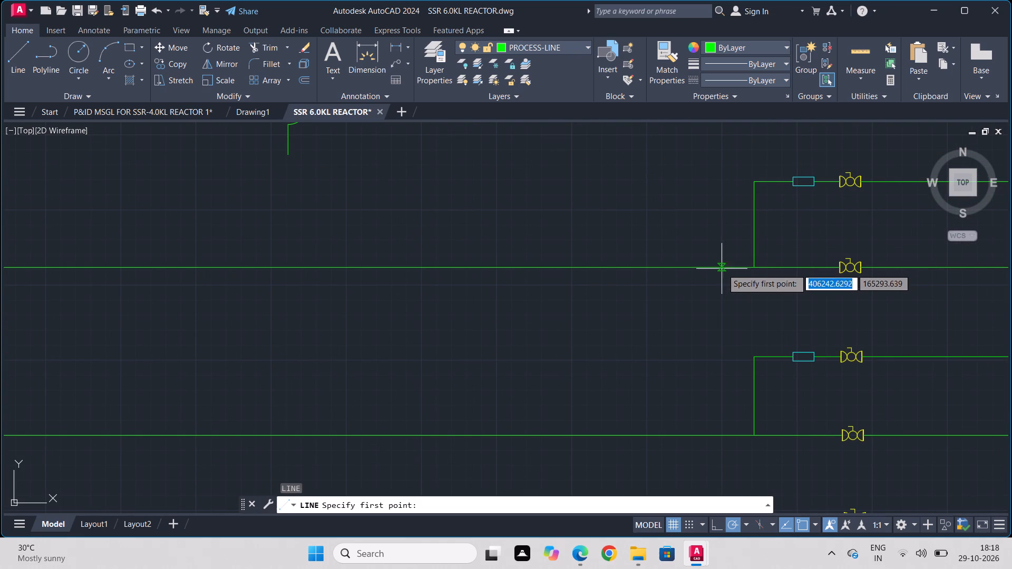
click(719, 268)
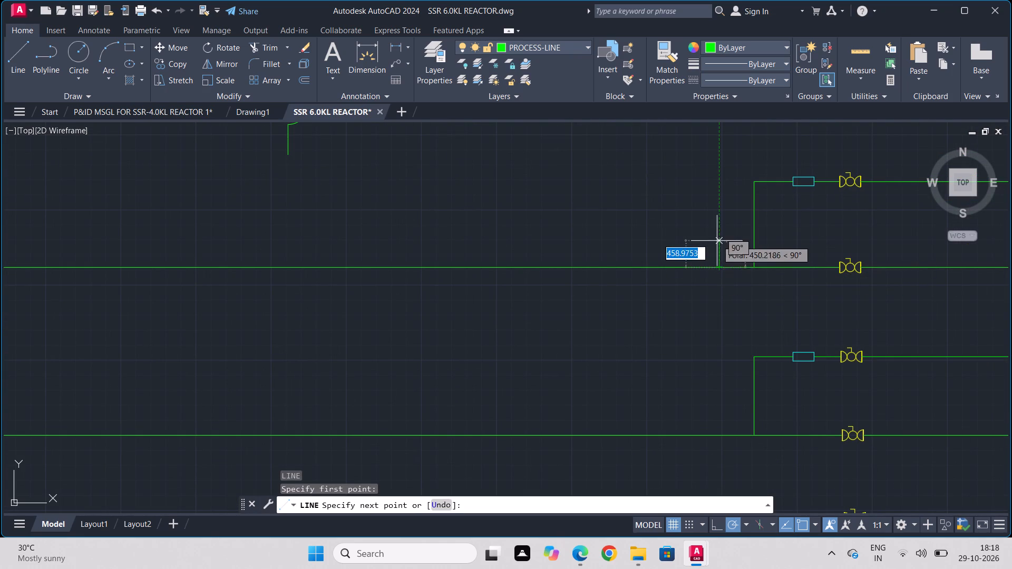
click(723, 239)
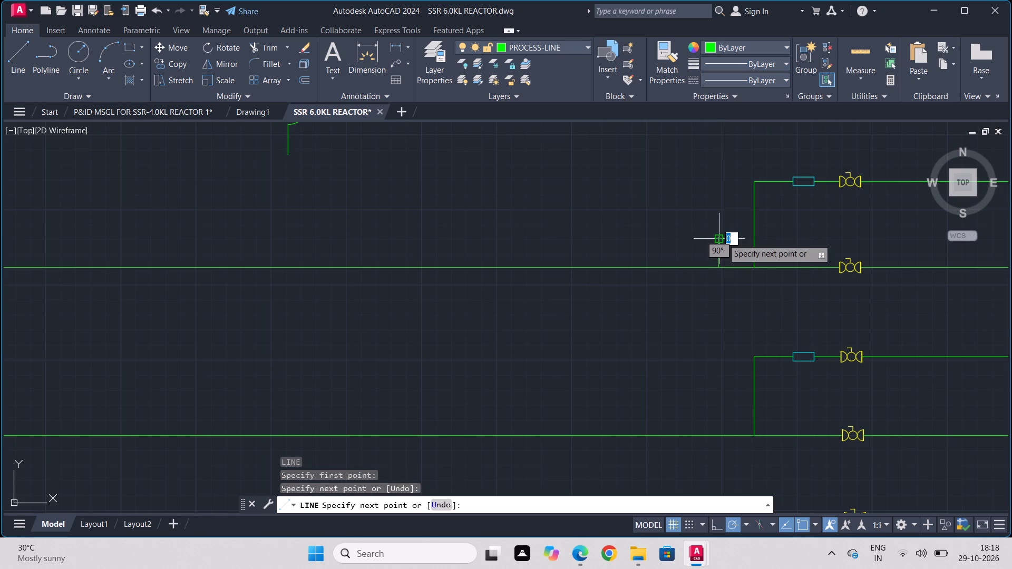
key(Escape)
Move the enlarged valve by its bottom midpoint onto the upper end of the short vertical line.
scroll(455, 219, down, 2)
middle_drag(366, 260, 684, 264)
drag(433, 257, 431, 266)
drag(371, 358, 375, 350)
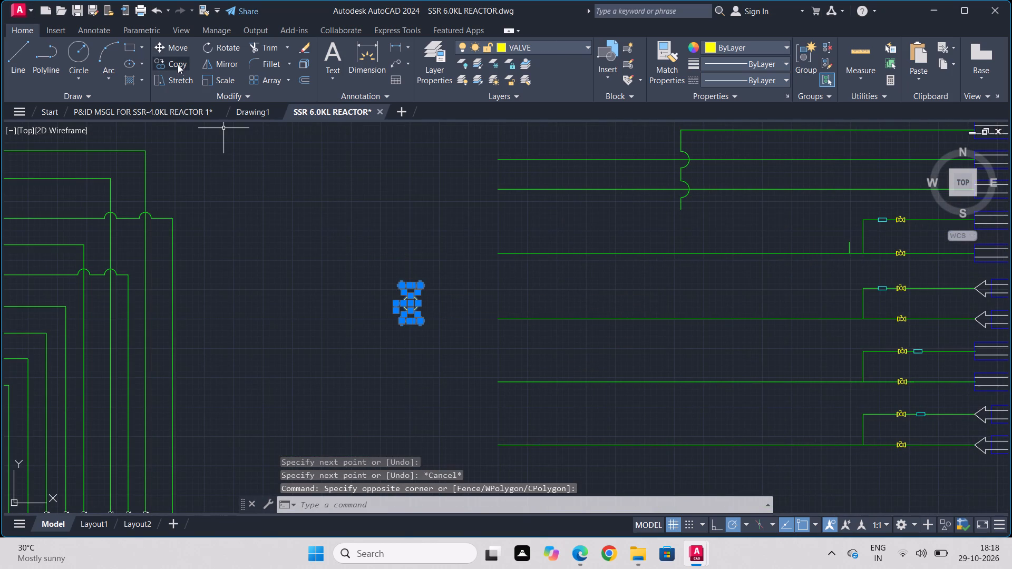
click(190, 46)
click(411, 325)
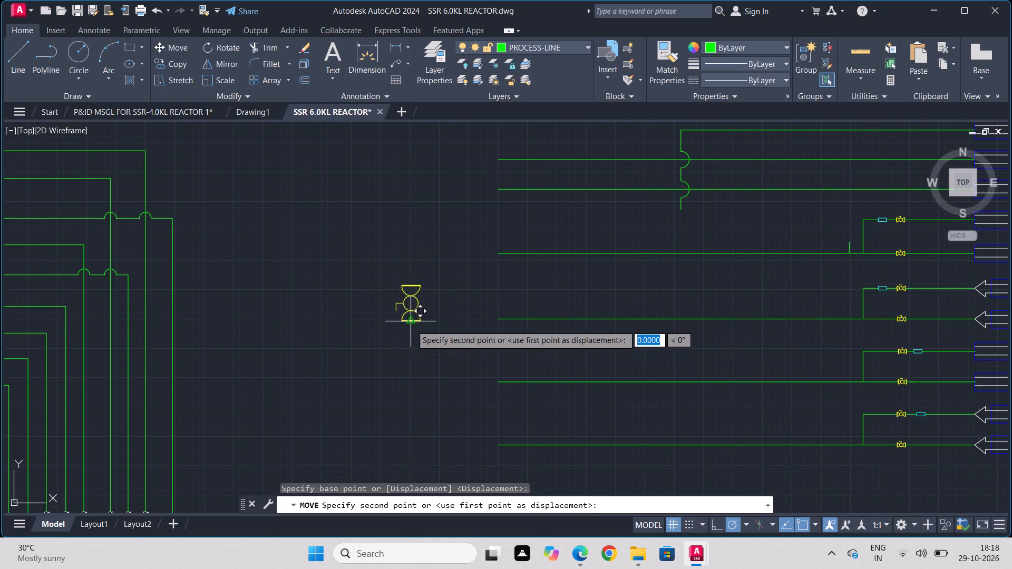
scroll(854, 247, up, 3)
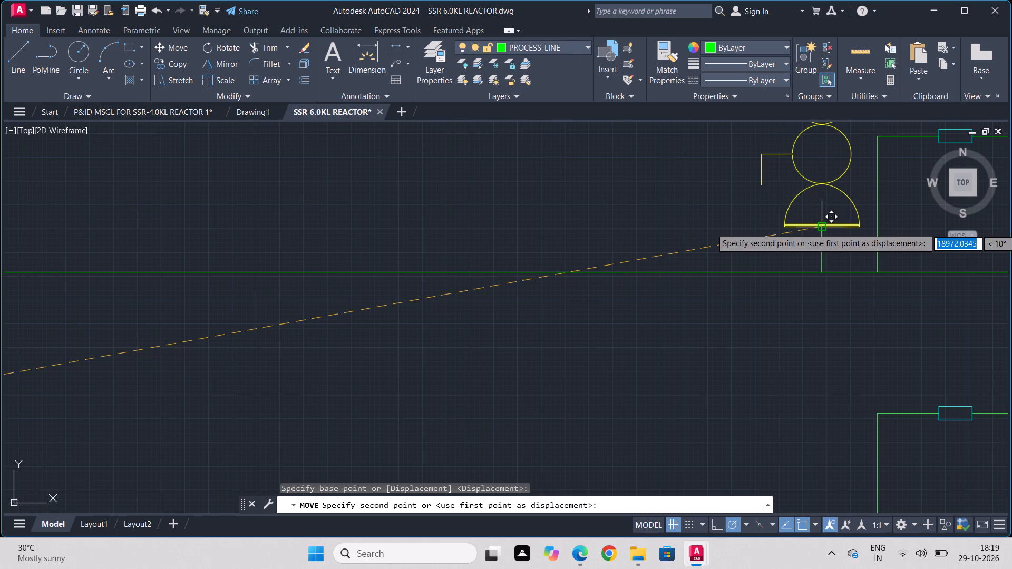
click(825, 223)
Scale the placed valve down freehand about its bottom midpoint to roughly a third of its size.
scroll(786, 285, down, 2)
click(823, 196)
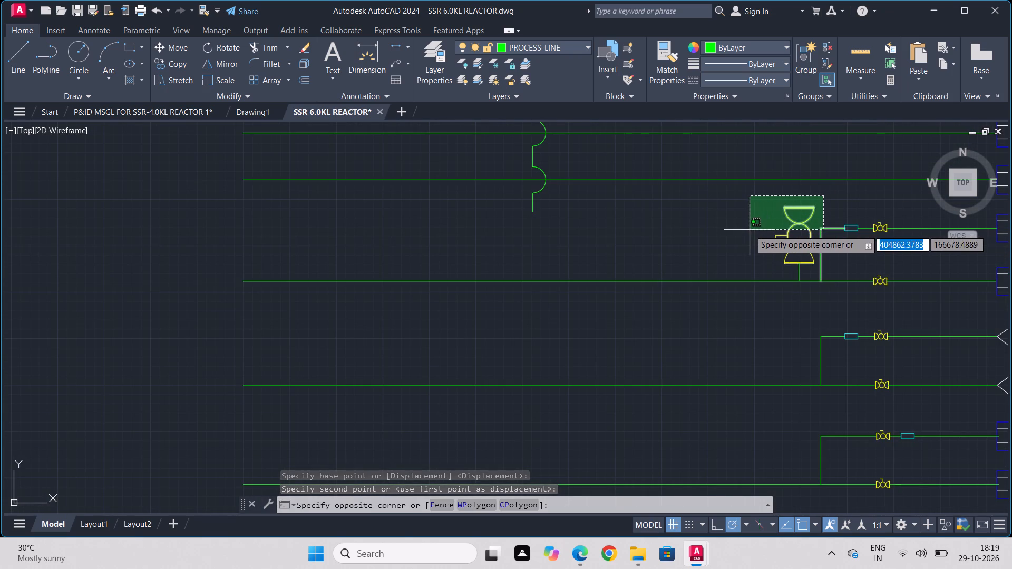
click(773, 215)
scroll(761, 267, up, 1)
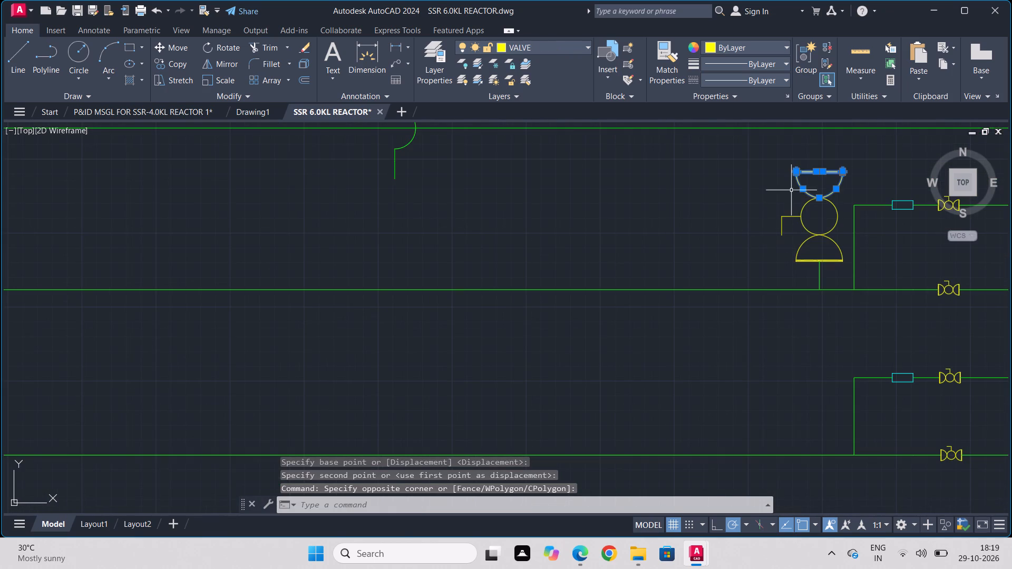
click(810, 160)
click(759, 259)
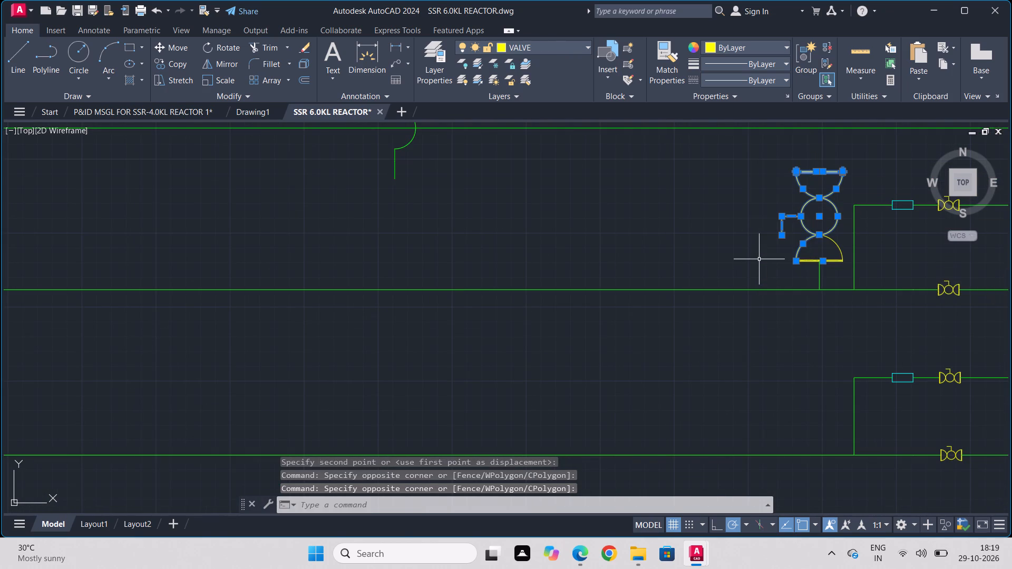
click(833, 270)
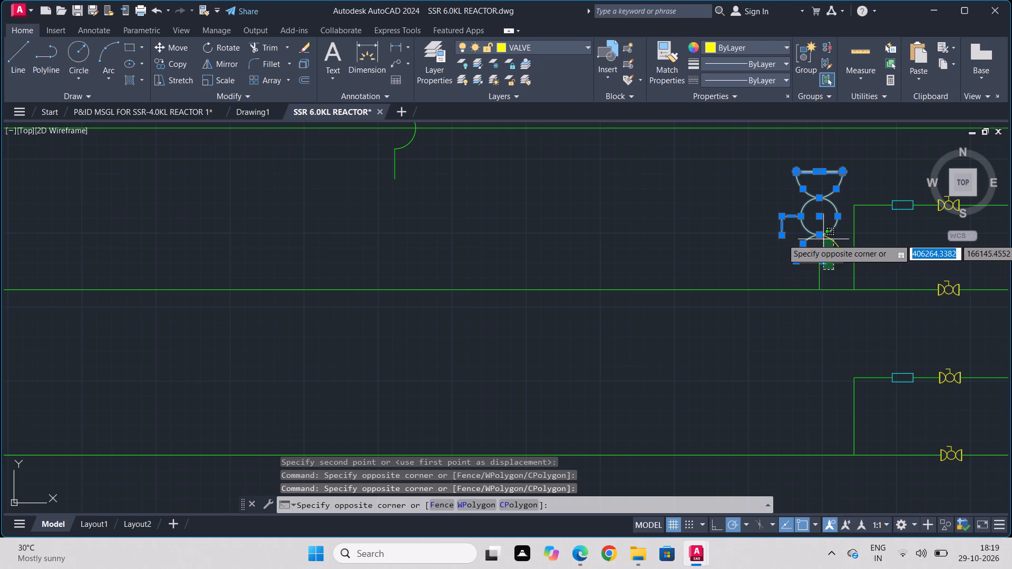
click(823, 238)
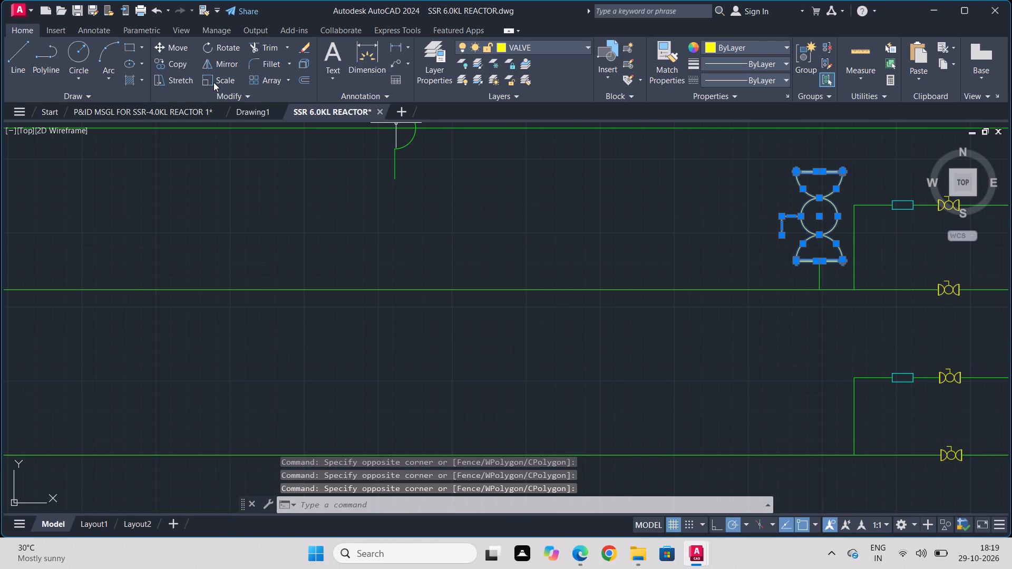
click(213, 82)
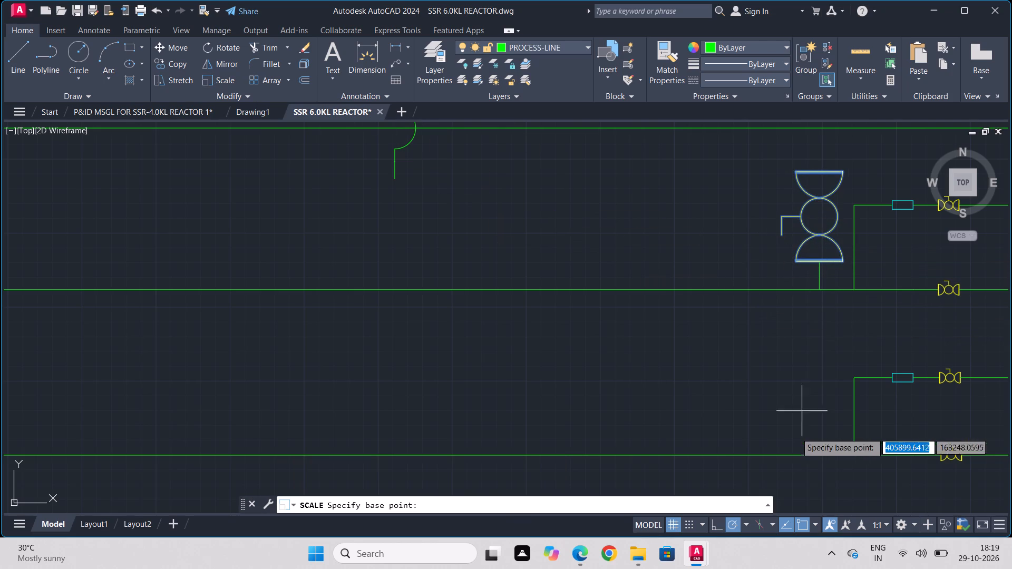
click(818, 263)
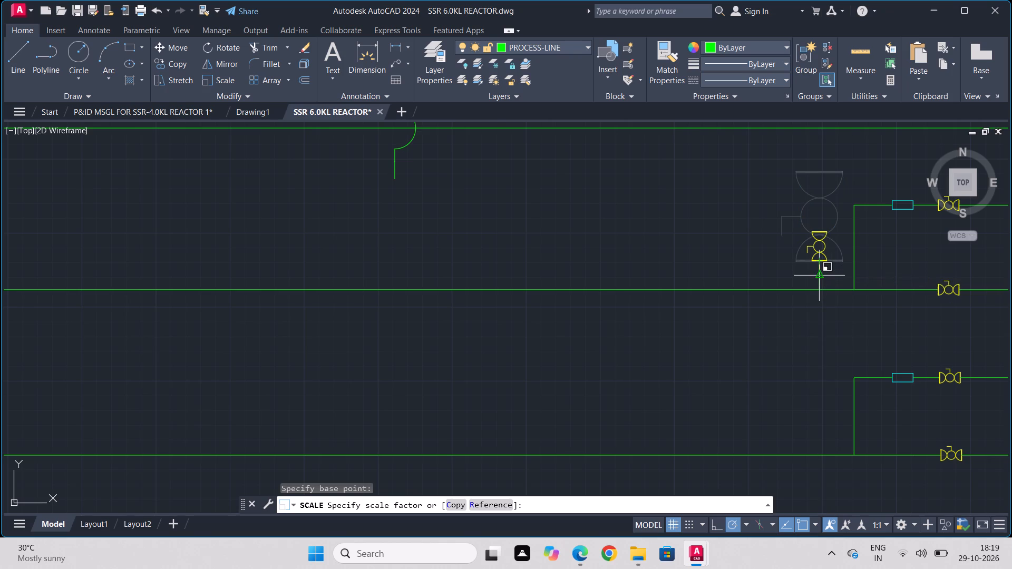
click(816, 278)
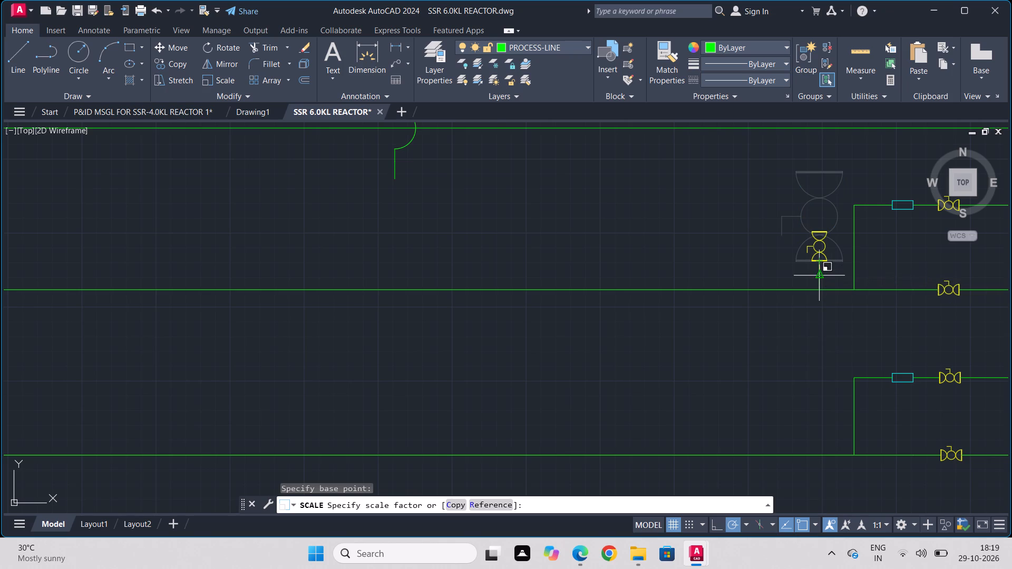
Move the short vertical line straight down so that it crosses the second valved line.
click(821, 279)
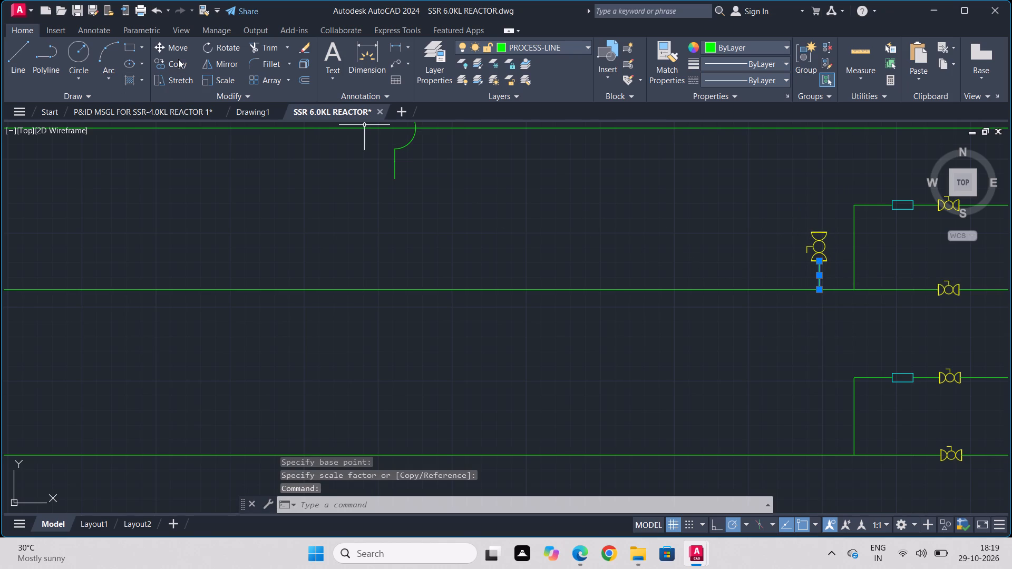
click(177, 45)
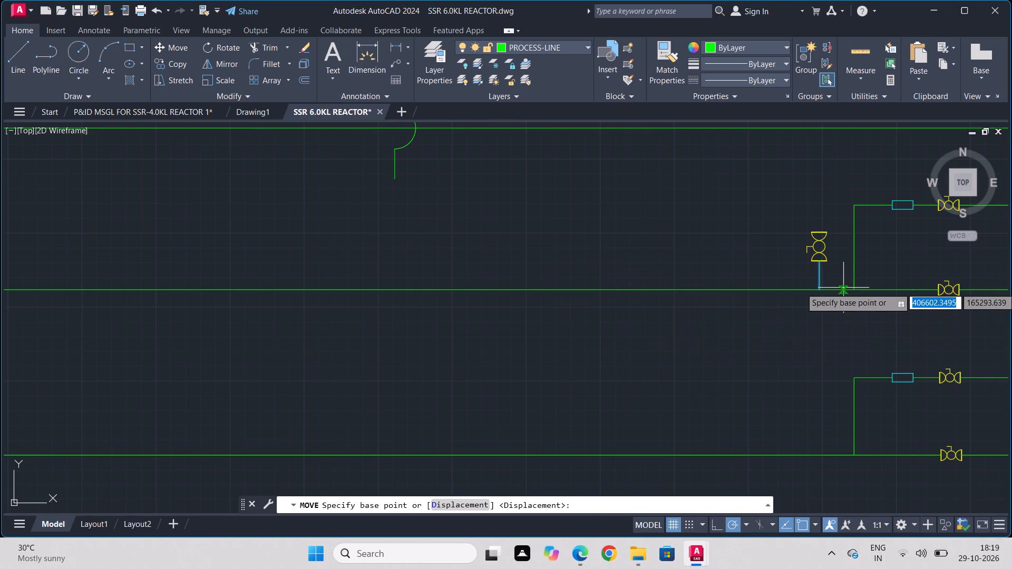
click(819, 287)
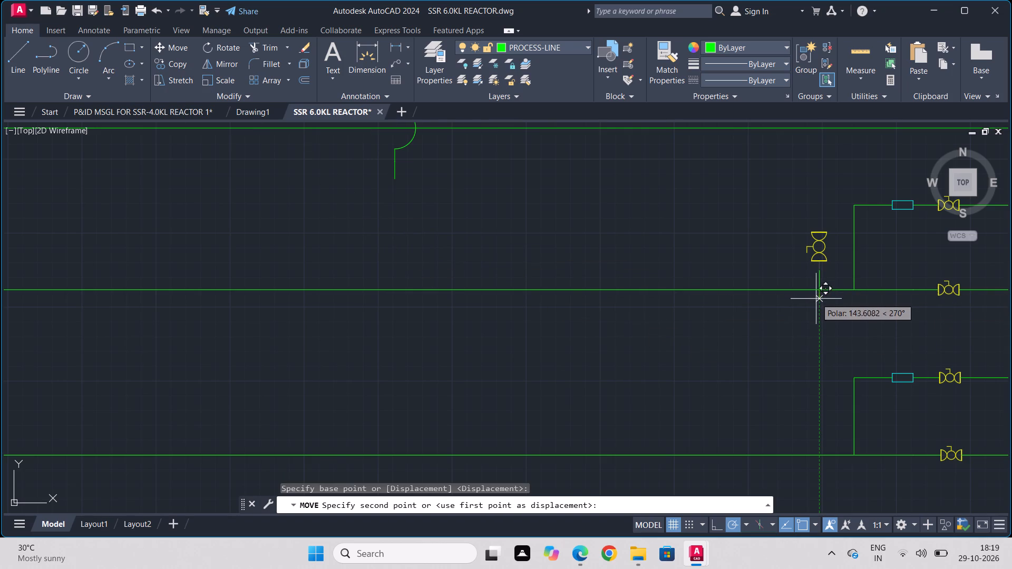
click(814, 303)
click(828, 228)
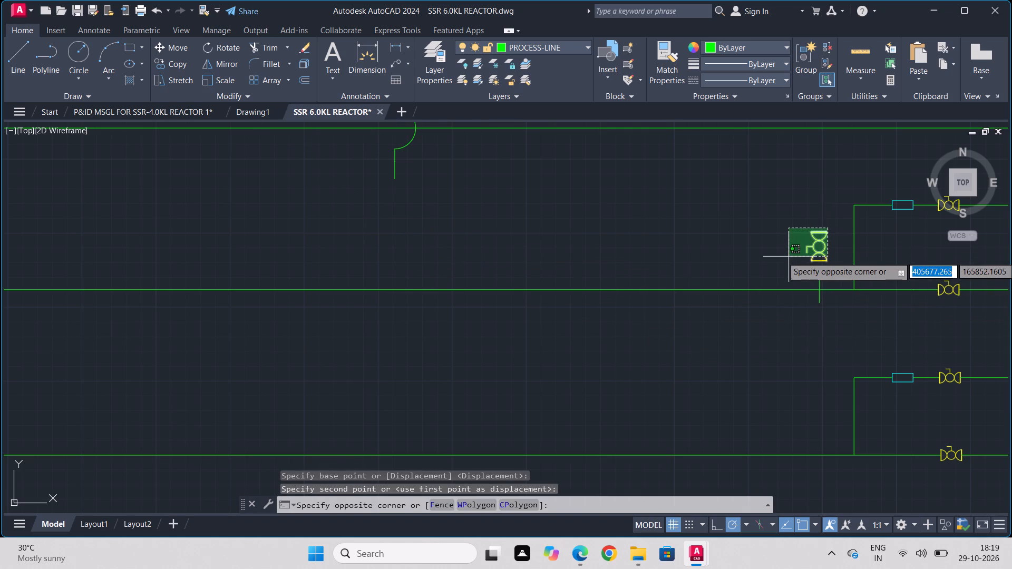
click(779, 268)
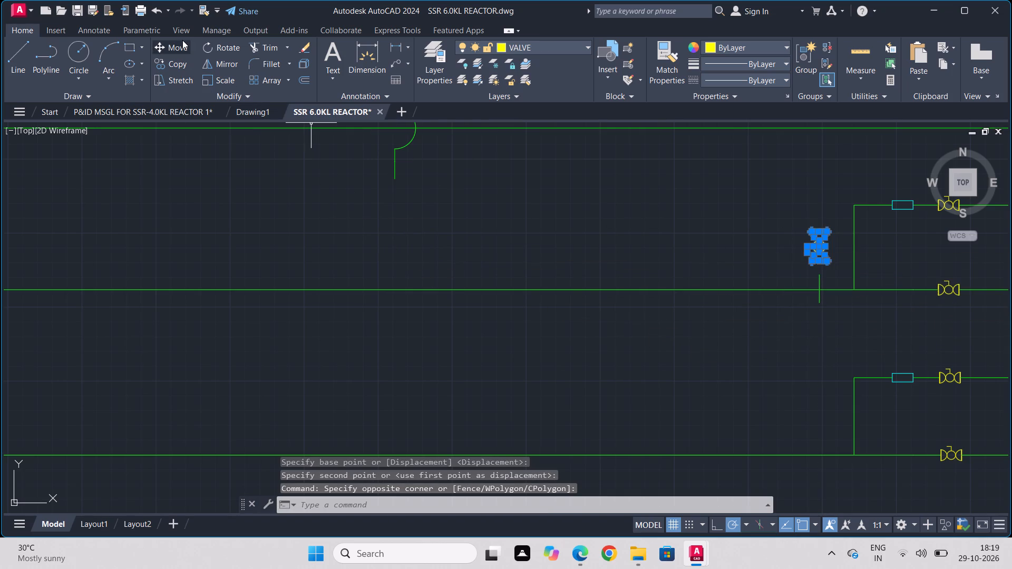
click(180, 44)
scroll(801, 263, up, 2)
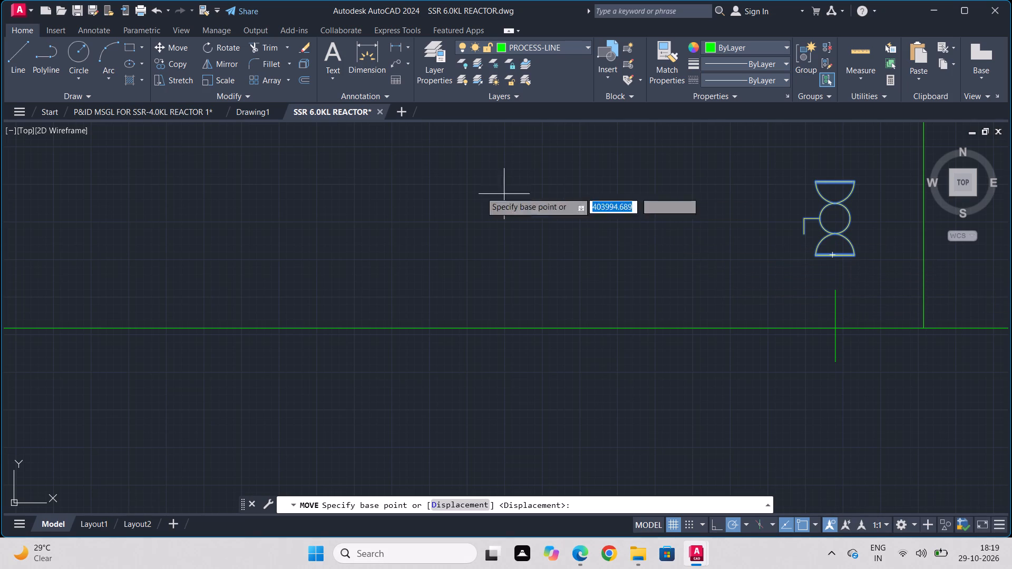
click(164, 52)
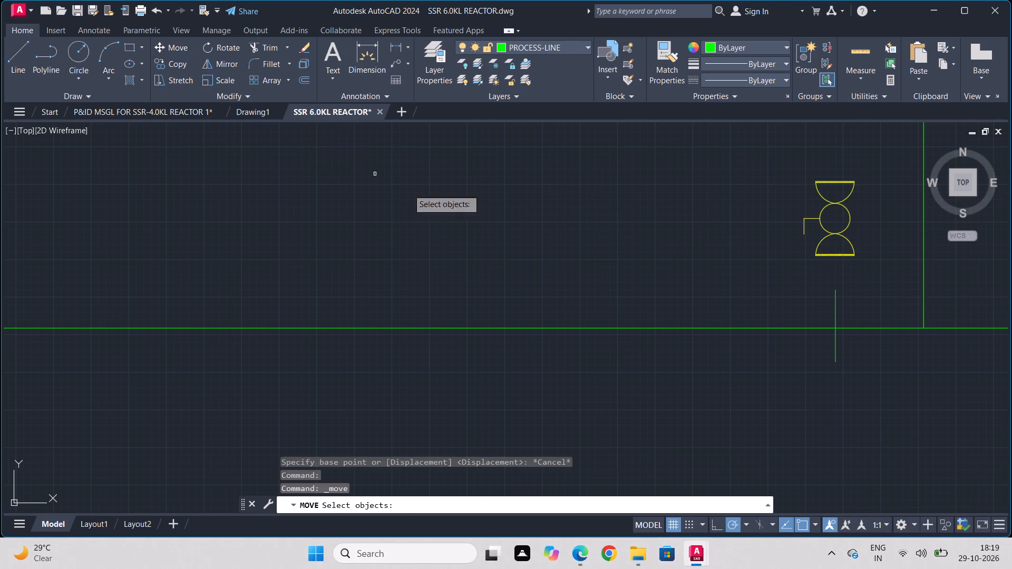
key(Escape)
Move the vertical valve down by its bottom midpoint onto the short line's upper end.
click(876, 170)
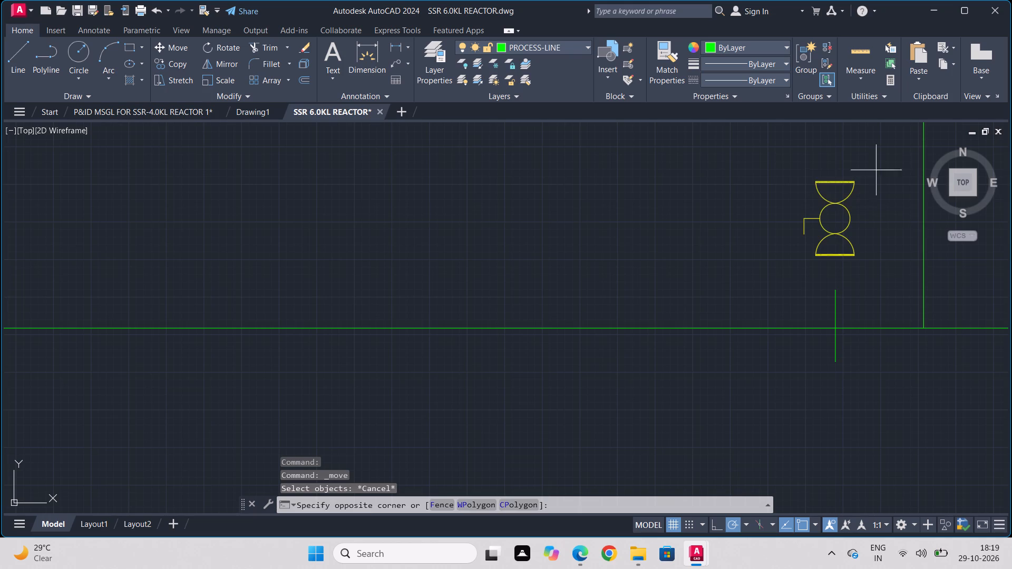
click(768, 266)
click(171, 54)
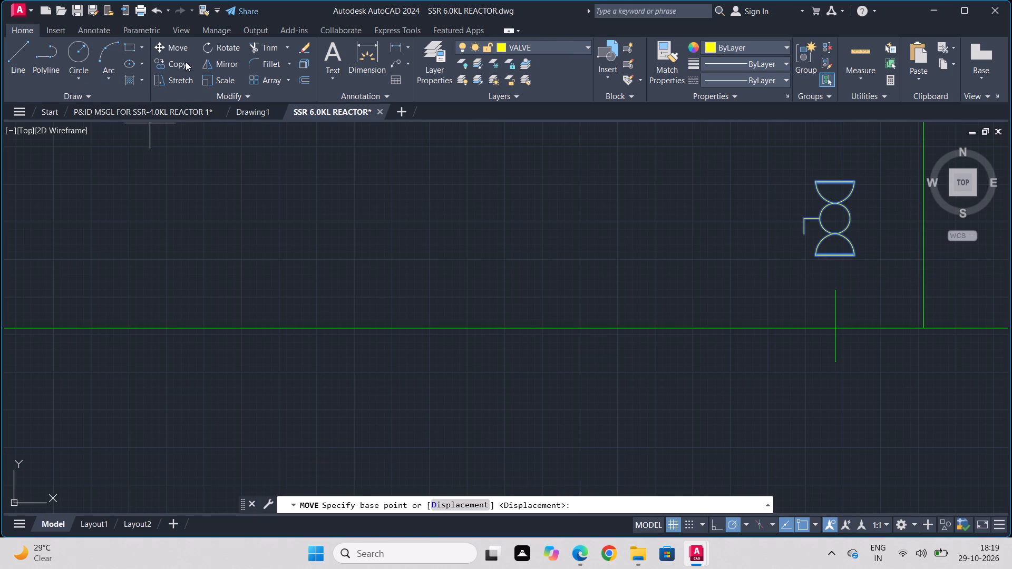
click(835, 254)
click(833, 287)
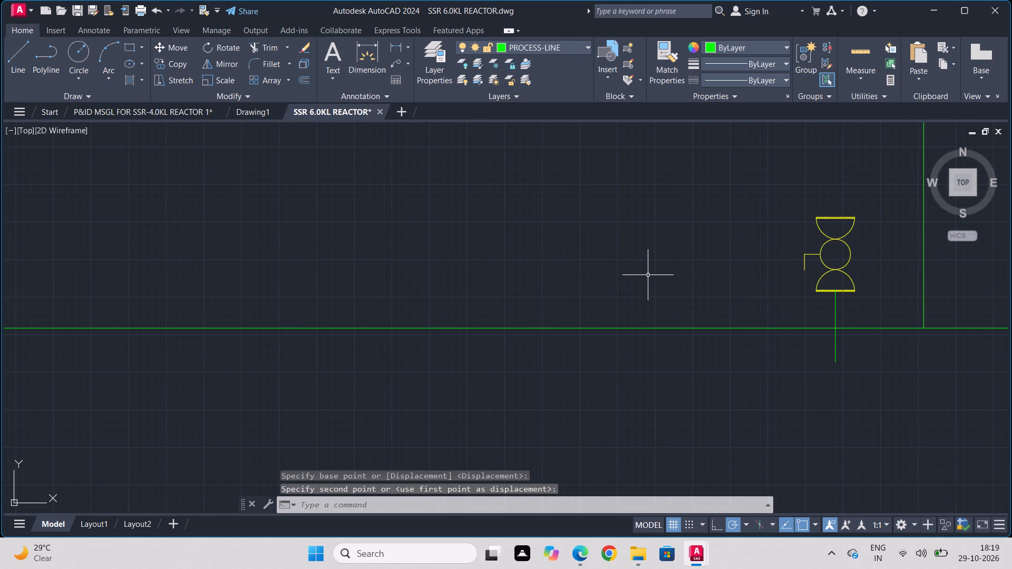
Trim the part of the short vertical line that hangs below the second valved line.
click(267, 46)
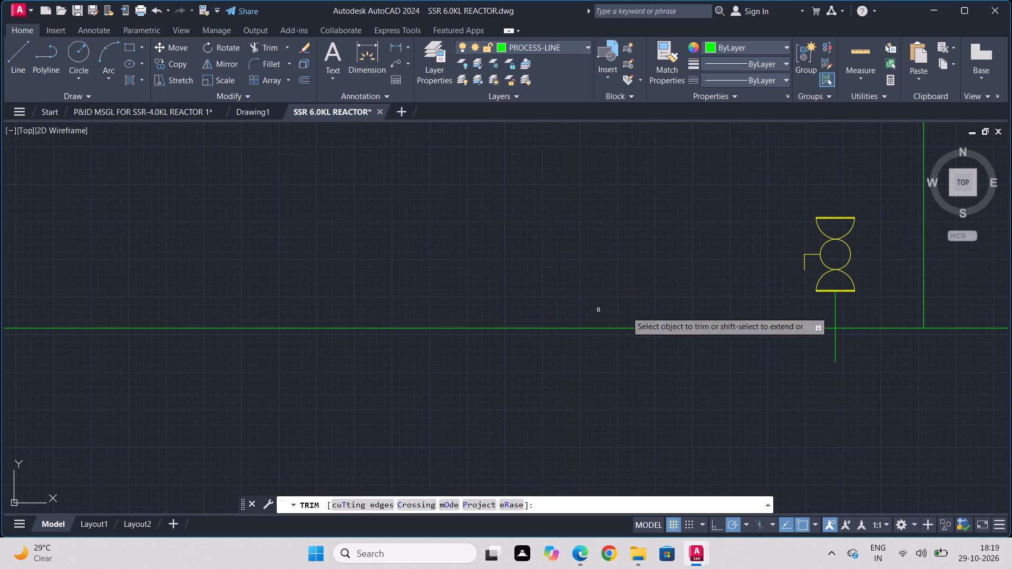
drag(812, 345, 883, 341)
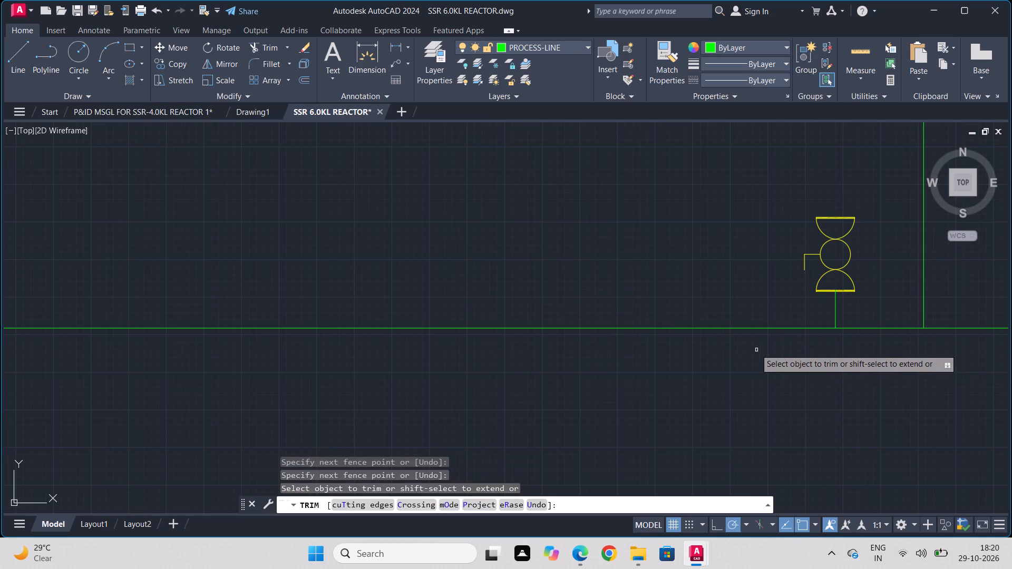
key(Escape)
Draw a vertical line upward from the midpoint of the vertical valve's top edge.
key(l)
key(Return)
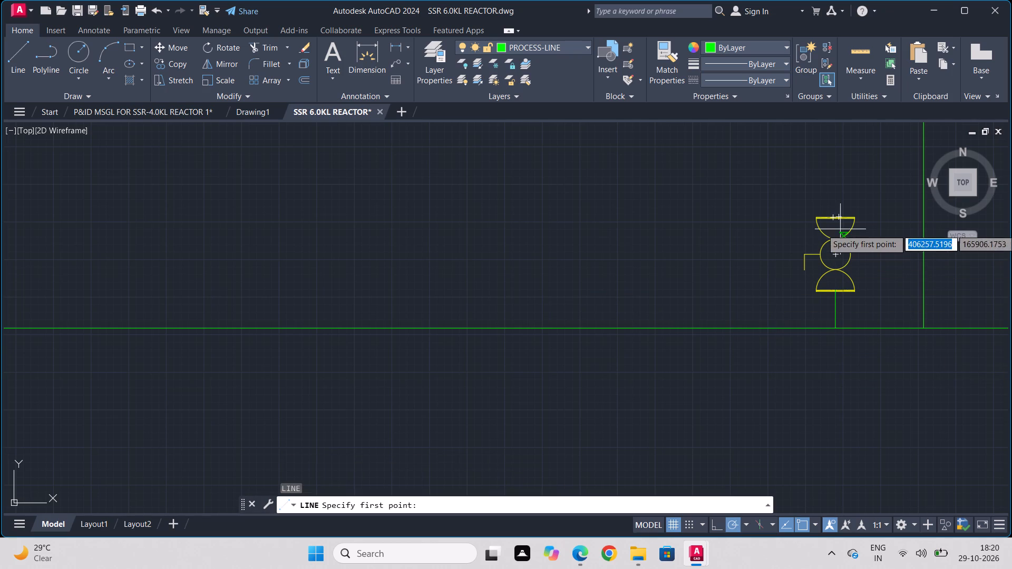
scroll(838, 217, up, 4)
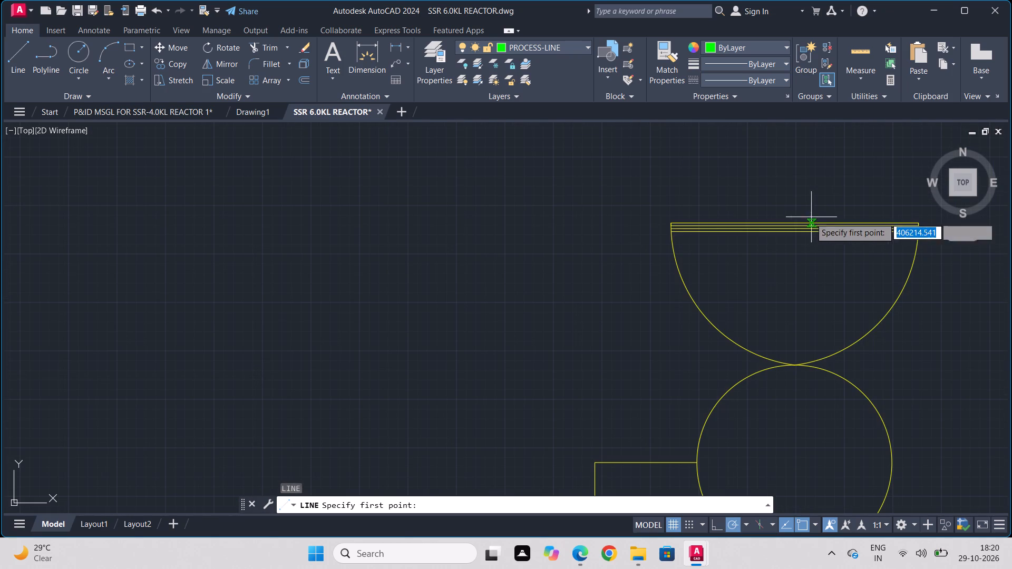
click(794, 223)
scroll(795, 183, down, 1)
middle_drag(795, 183, 760, 316)
click(757, 163)
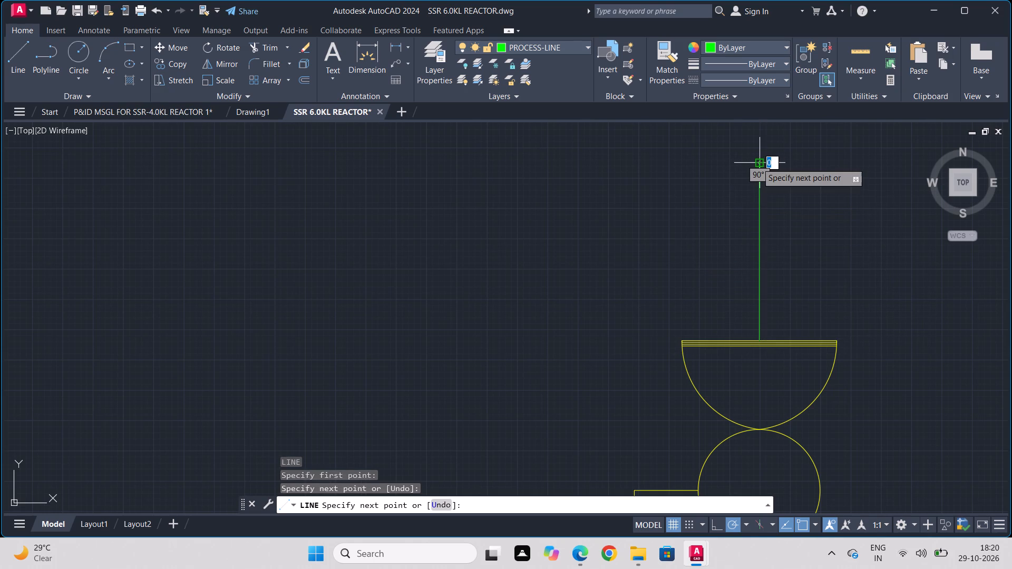
key(Escape)
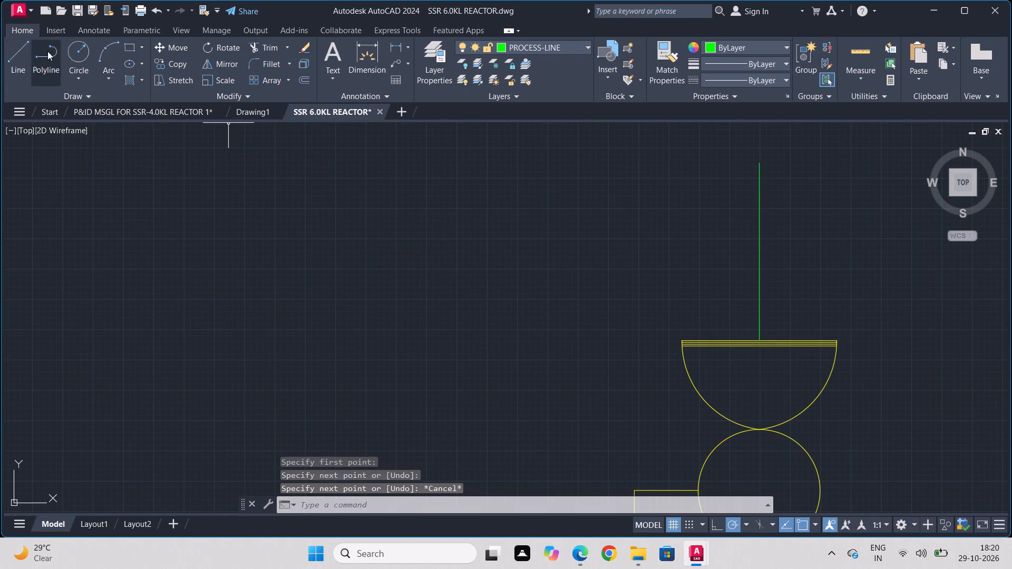
Draw a small circle to the right of the new vertical line's upper end, with its edge meeting that endpoint.
click(77, 43)
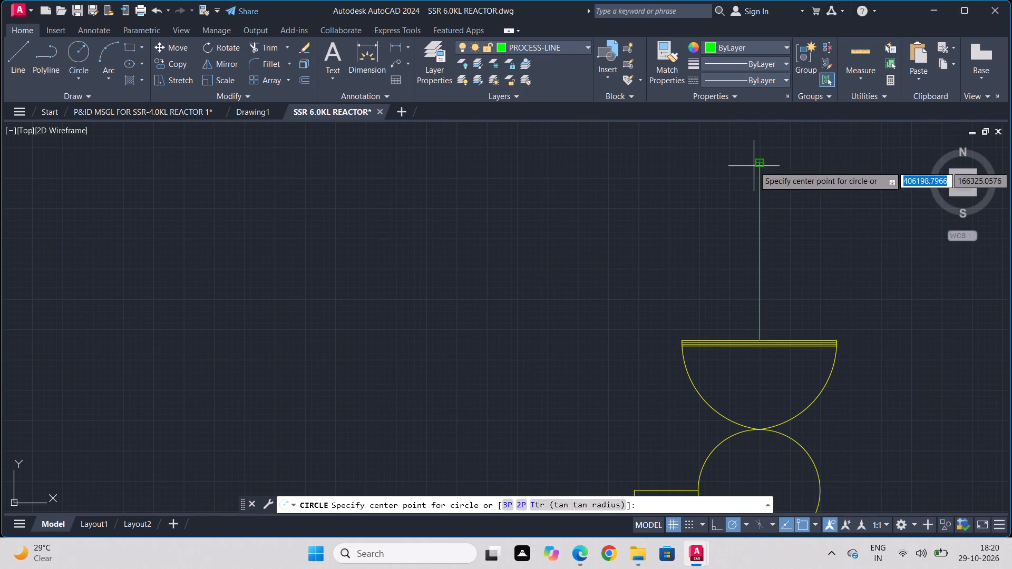
click(789, 164)
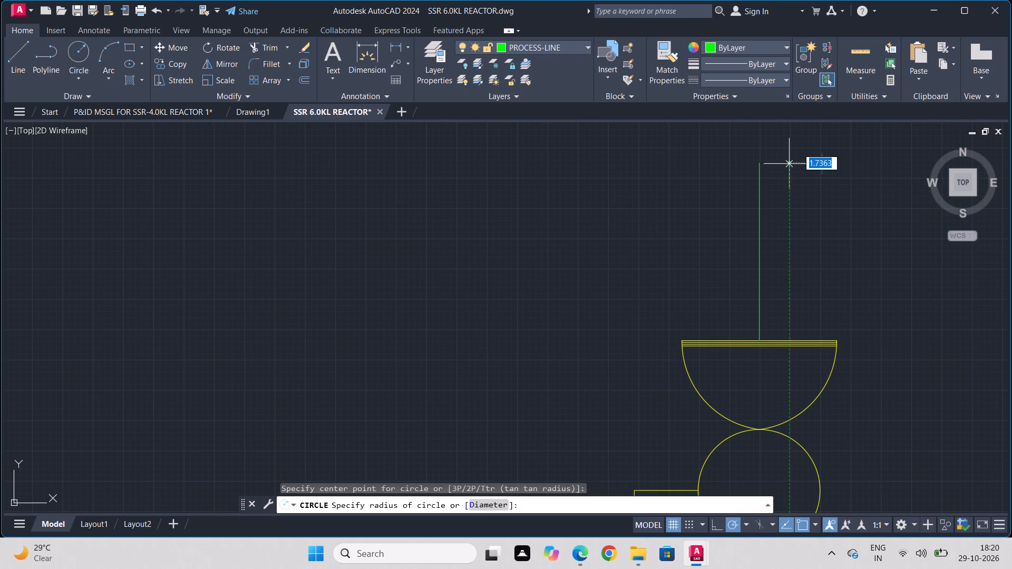
click(763, 166)
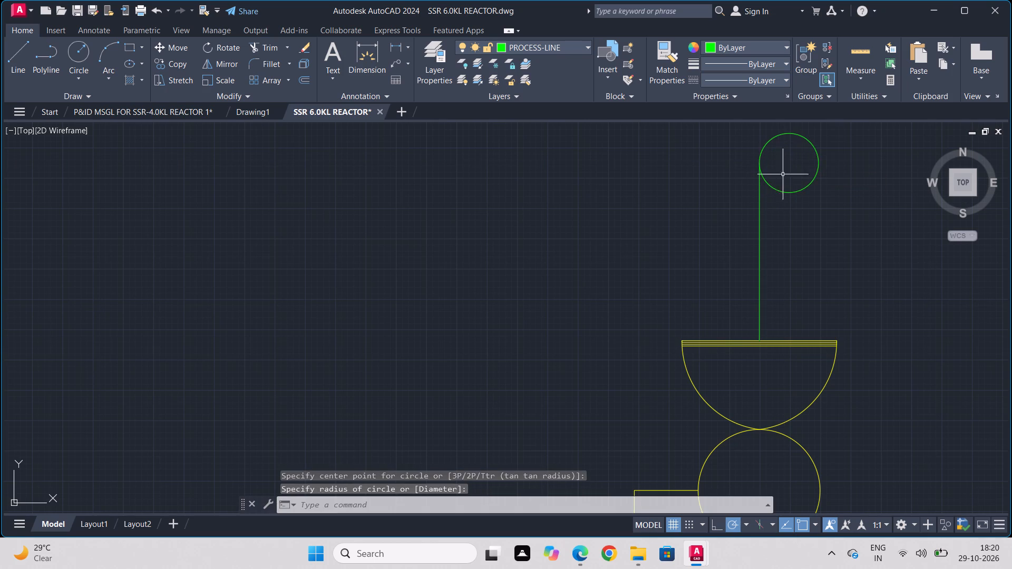
Draw a horizontal line from the vertical line's upper end across the small circle and beyond its right side.
click(253, 43)
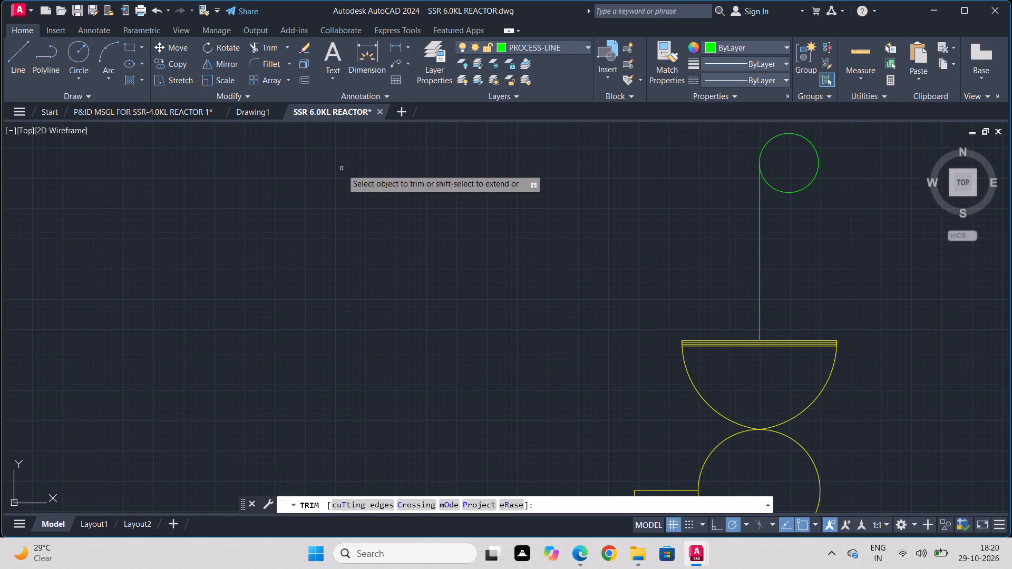
key(Escape)
key(l)
key(Return)
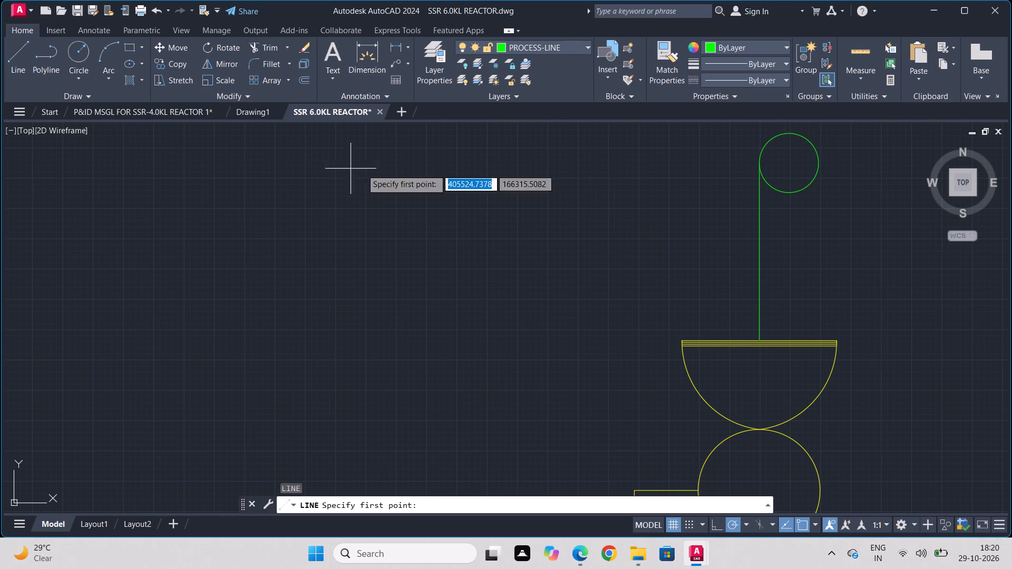
drag(754, 168, 765, 195)
click(860, 160)
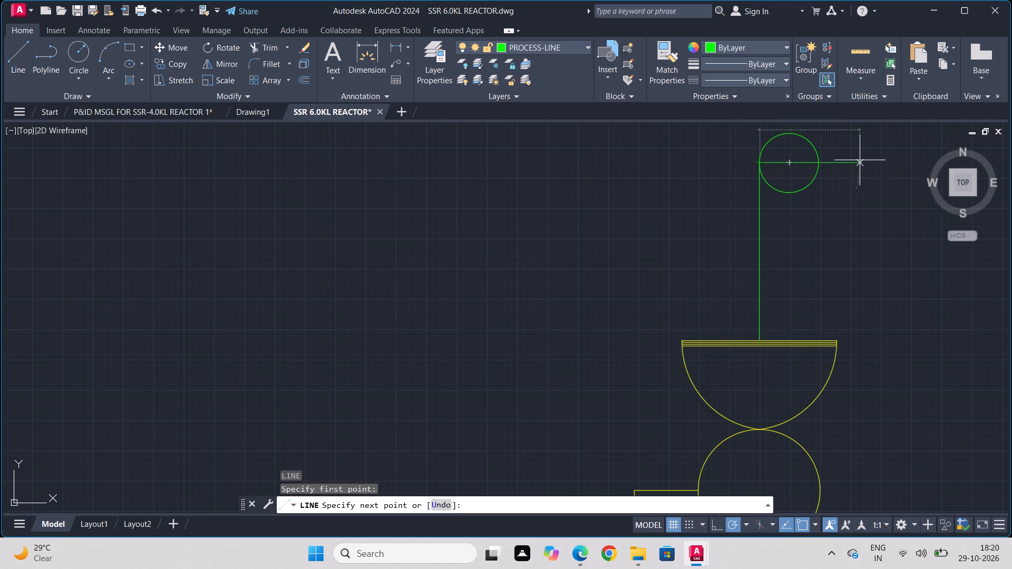
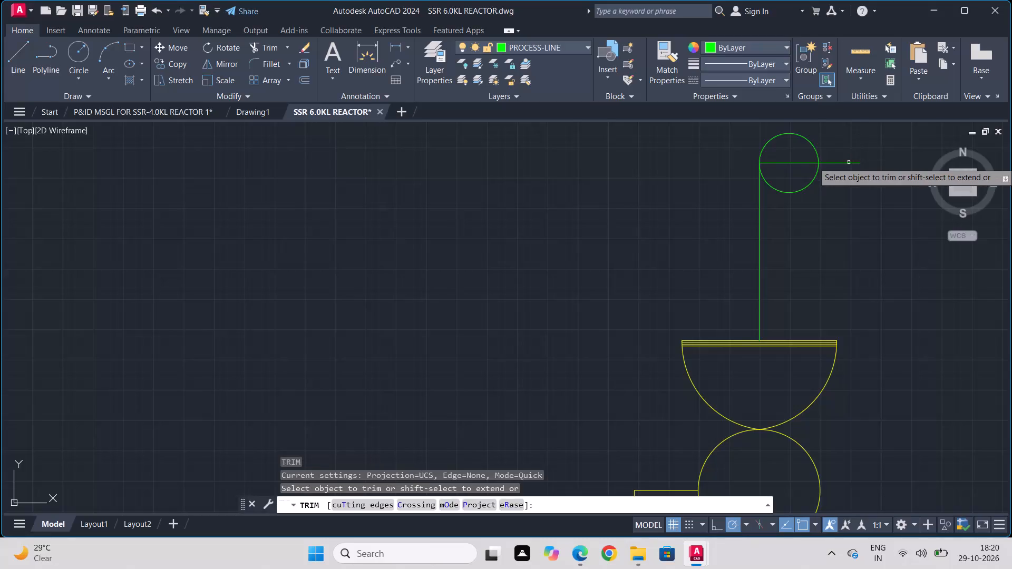
Trim the horizontal line and the small circle's lower half, leaving a hook-shaped arc on top of the vertical line.
drag(846, 155, 826, 183)
drag(824, 178, 783, 189)
drag(800, 161, 797, 173)
key(Escape)
Scale up the hook arc and its vertical line from the midpoint of the valve's top edge.
scroll(804, 234, down, 3)
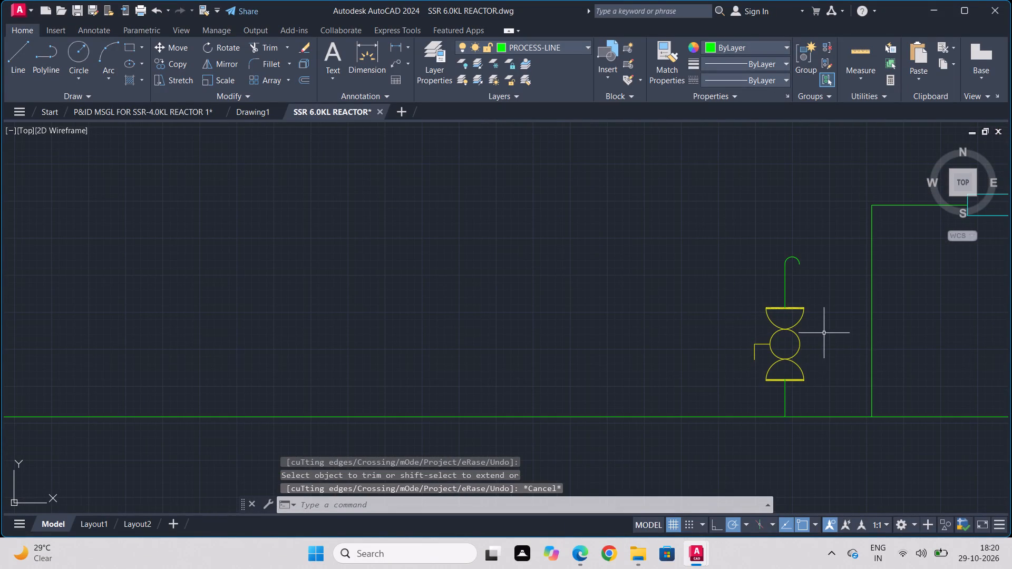
scroll(824, 331, up, 1)
drag(791, 208, 752, 229)
click(726, 237)
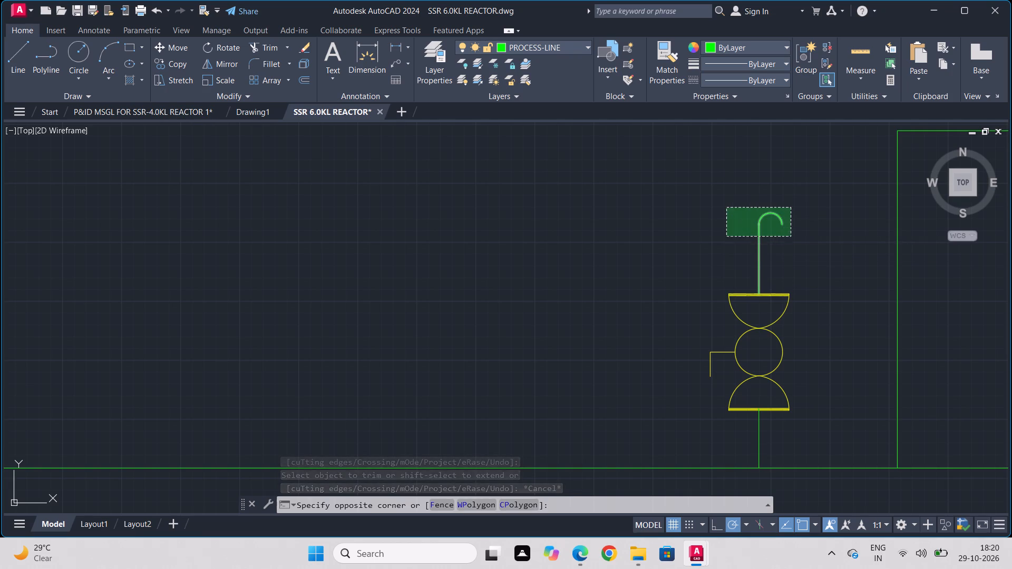
click(220, 85)
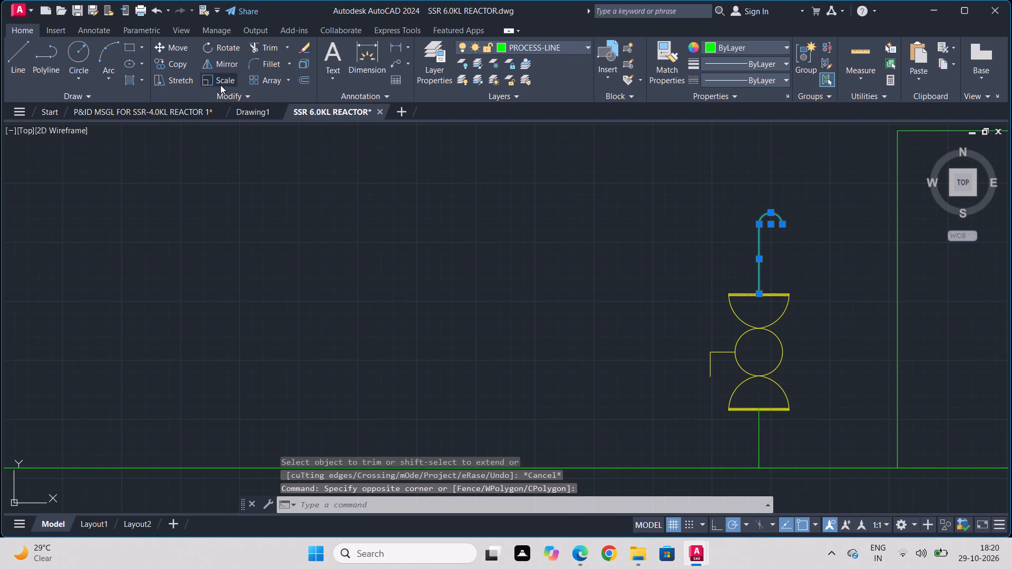
click(757, 293)
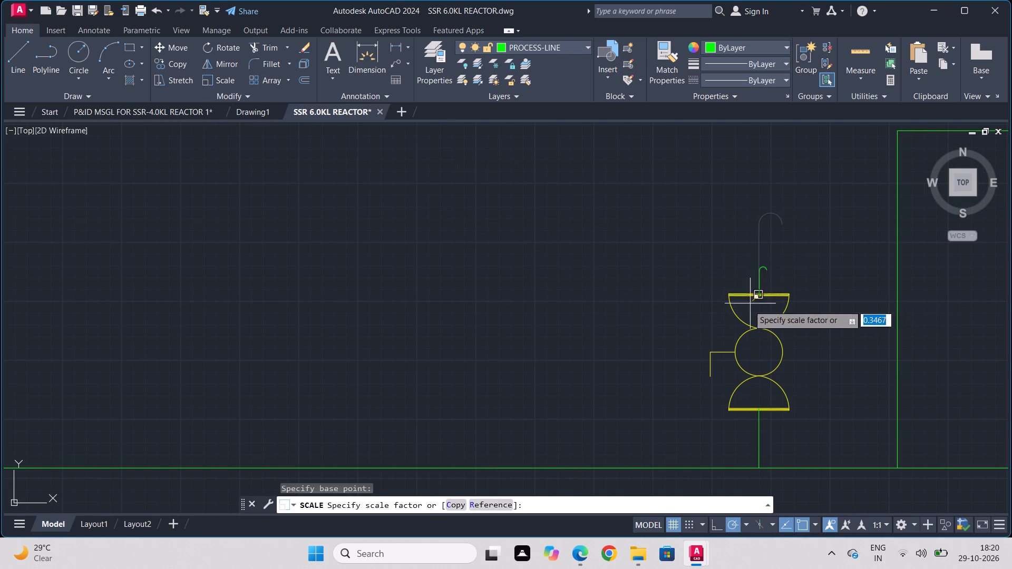
click(699, 319)
Copy the vertical valve with its handle and lower connecting line to a spot further left on the same horizontal process line.
click(795, 288)
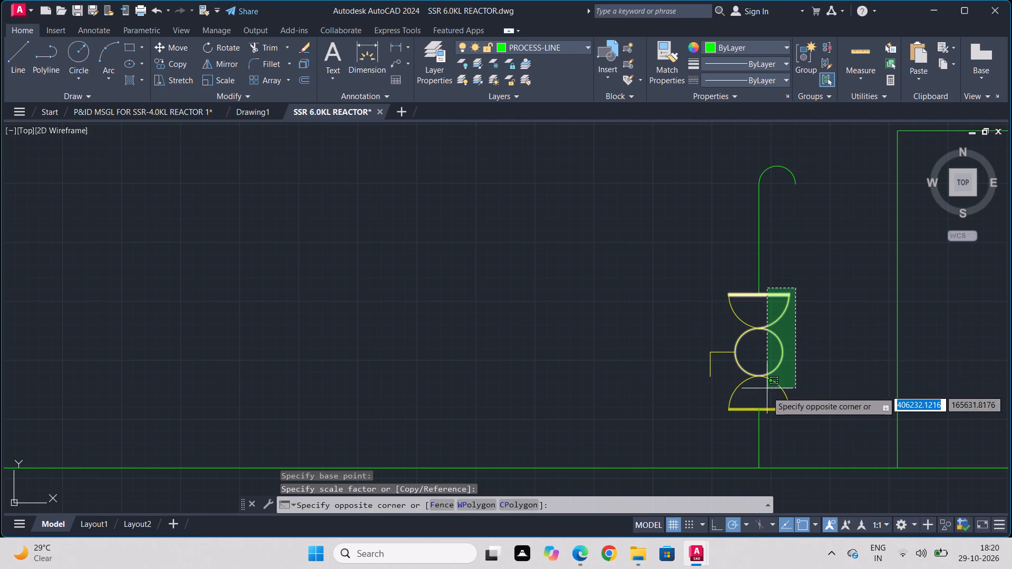
click(767, 431)
drag(734, 266, 728, 295)
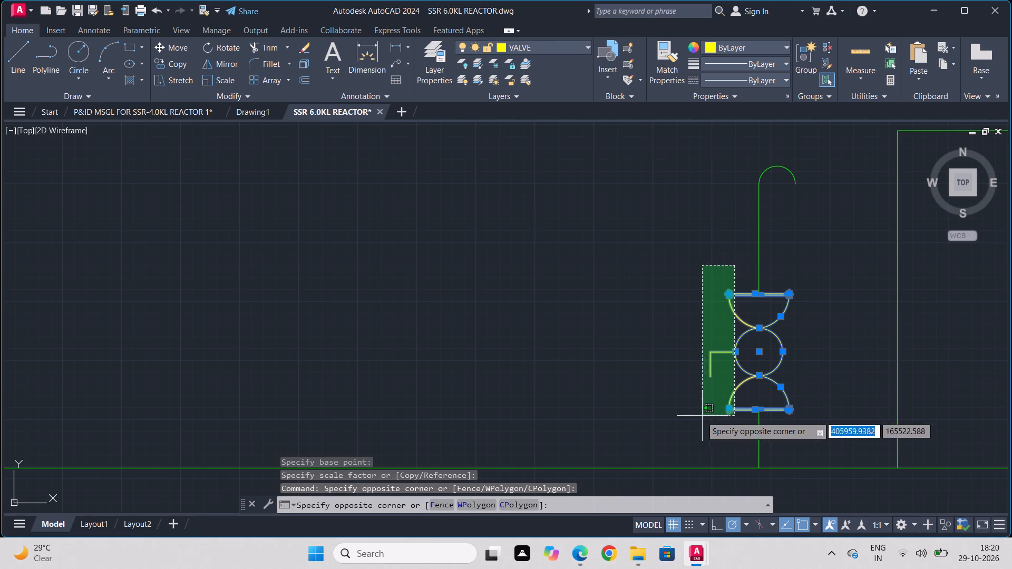
click(683, 436)
drag(804, 421, 726, 428)
click(663, 434)
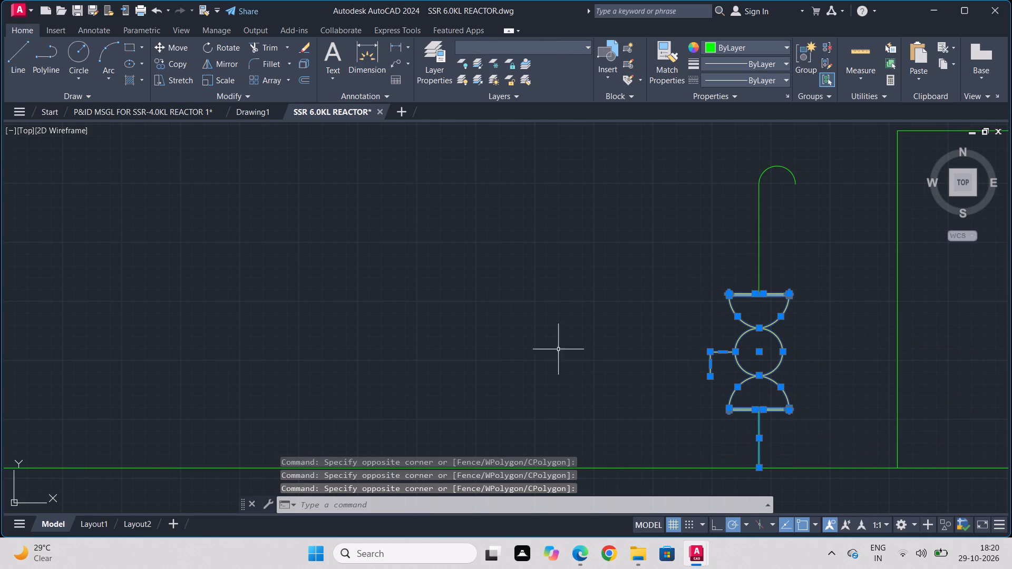
click(174, 64)
middle_drag(569, 394, 675, 297)
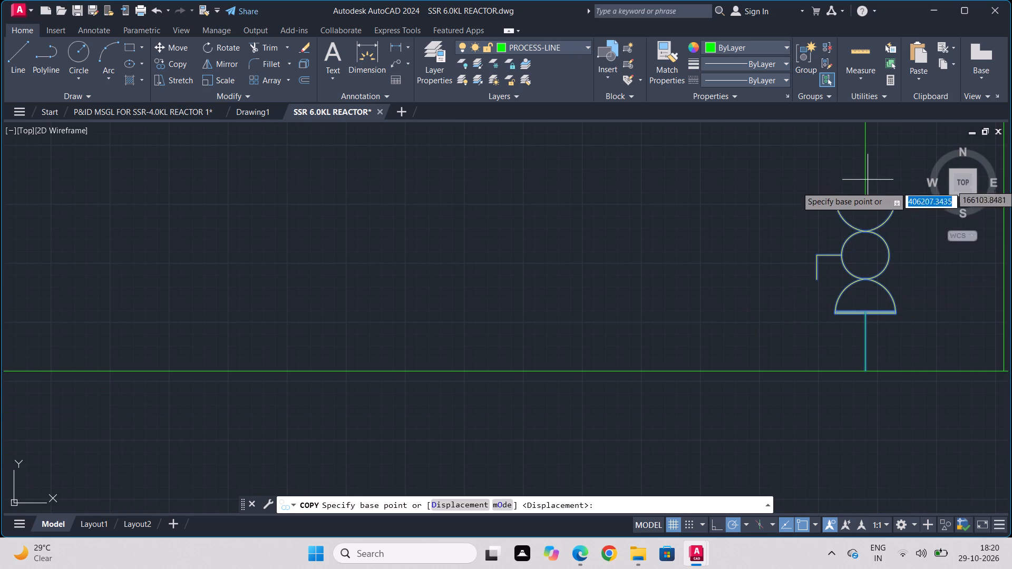
scroll(873, 221, up, 2)
scroll(846, 388, down, 2)
middle_drag(849, 405, 833, 284)
click(832, 395)
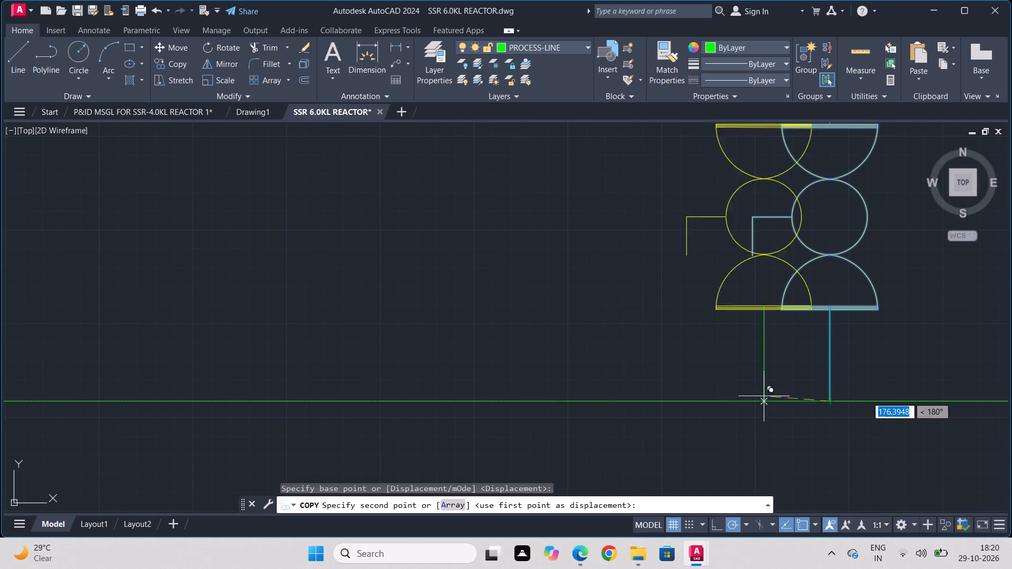
click(474, 401)
scroll(575, 317, down, 2)
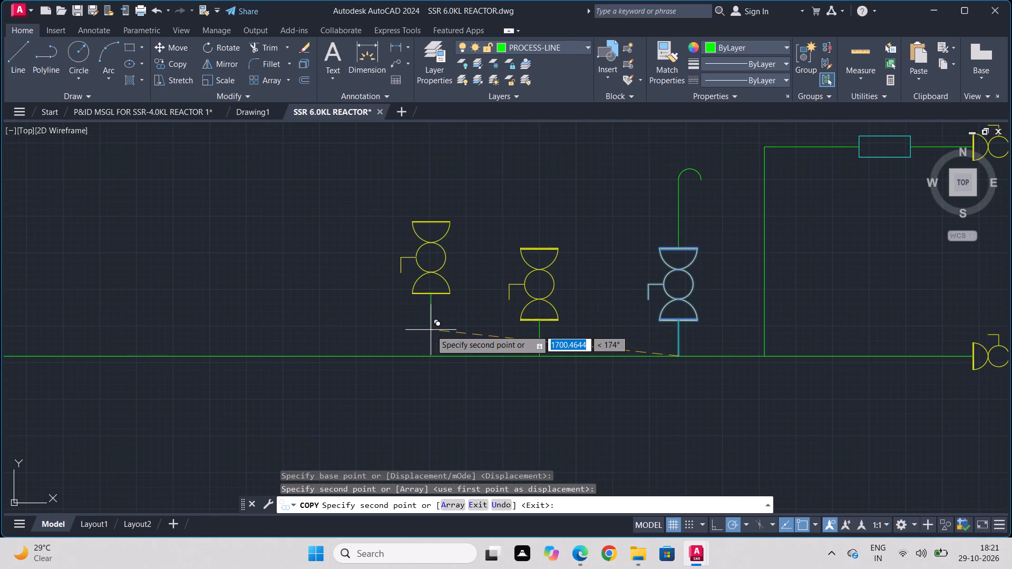
key(Escape)
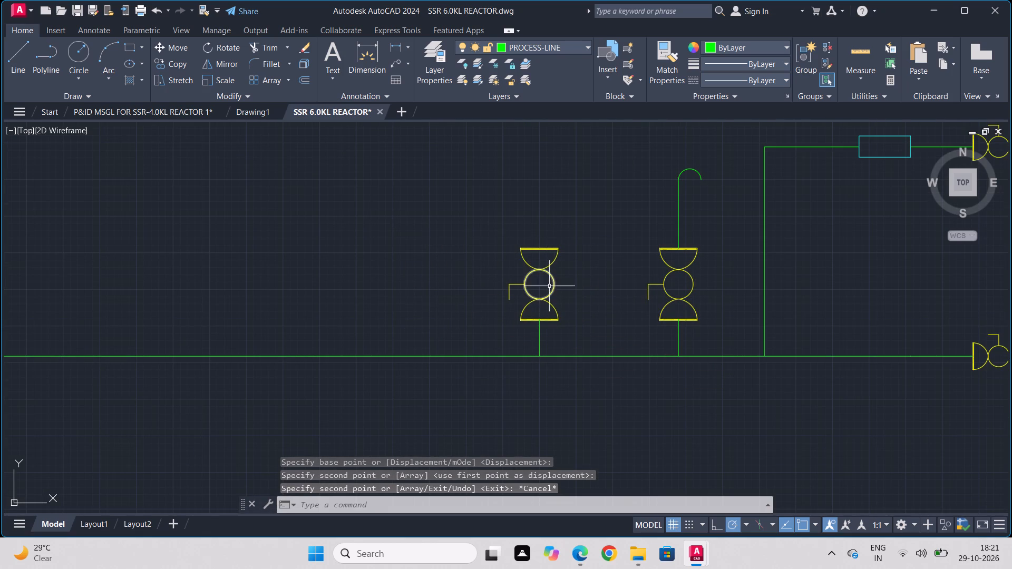
Copy the short vertical line below the copied valve onto the midpoint of that valve's top edge.
click(539, 332)
drag(171, 65, 166, 64)
click(536, 357)
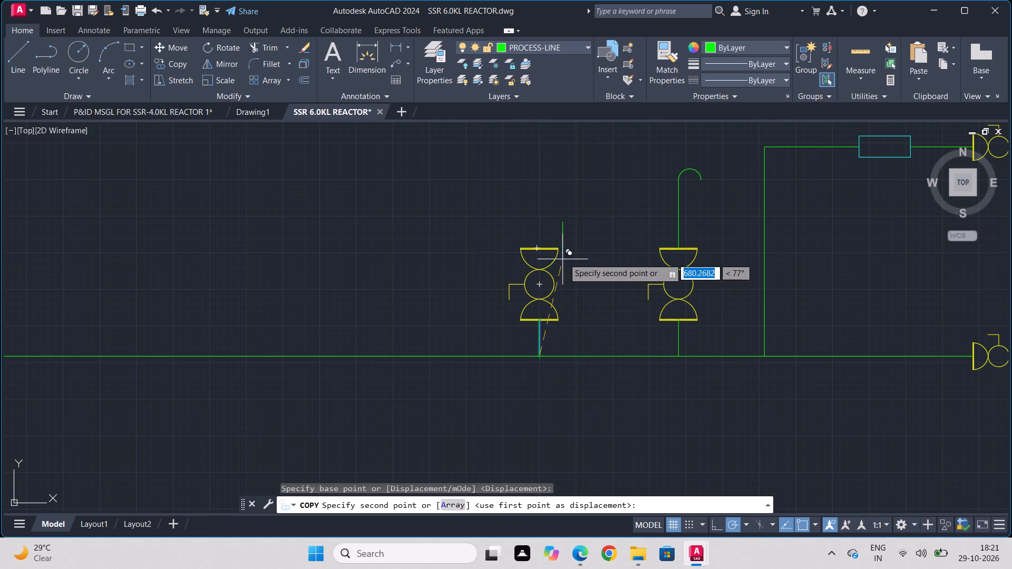
click(539, 248)
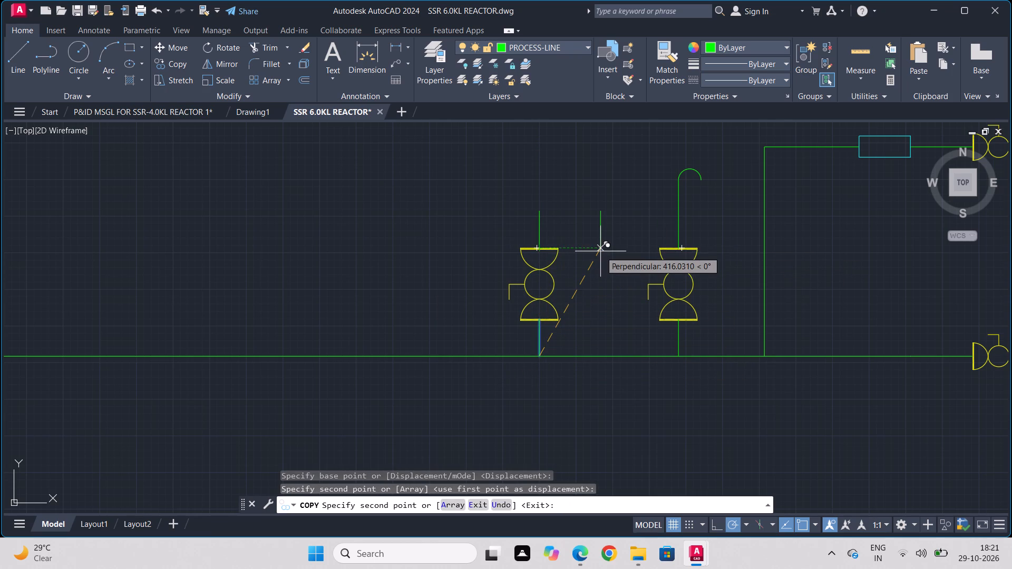
key(Escape)
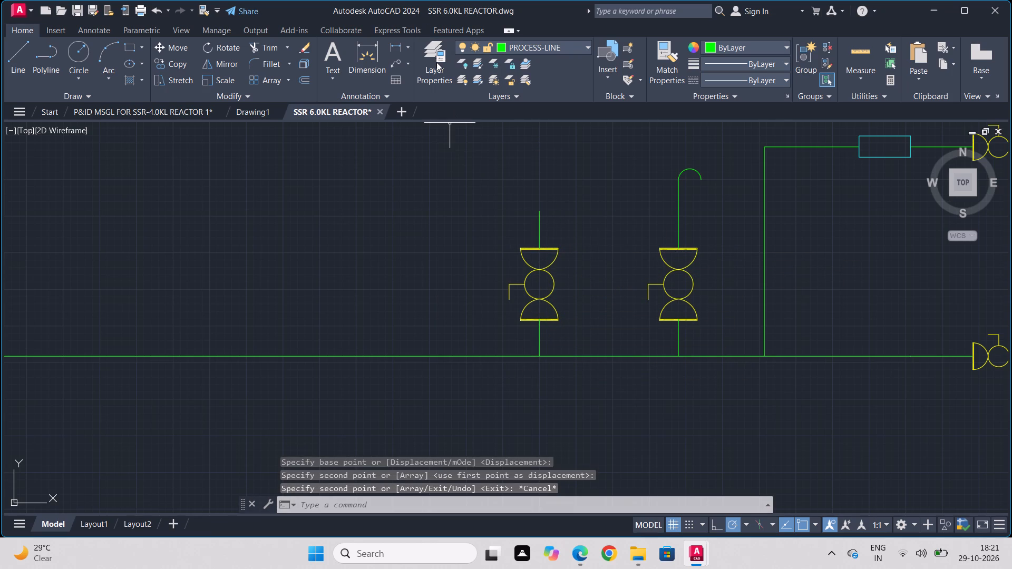
Make INSTRUMENT the current layer.
click(436, 62)
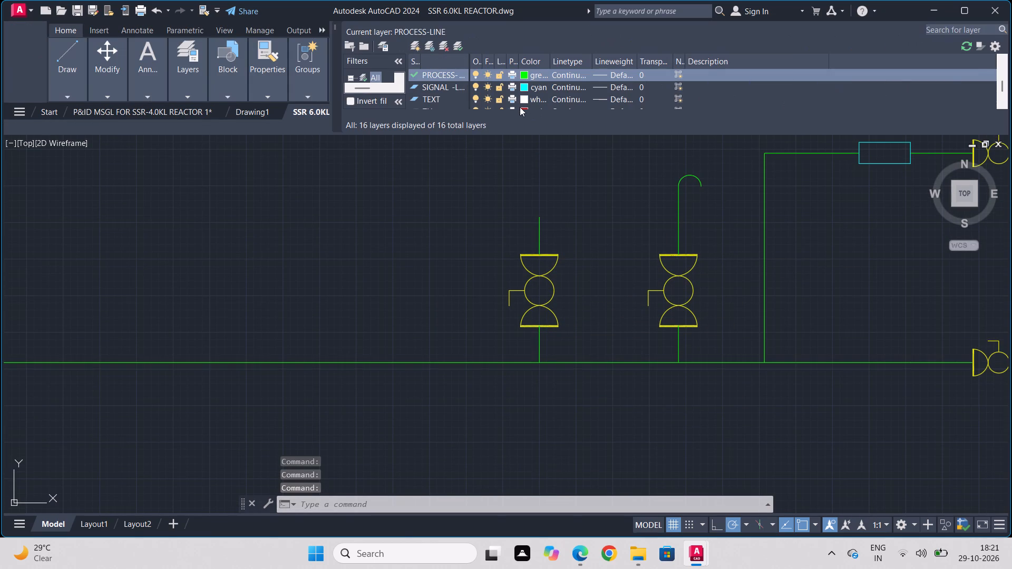
scroll(503, 97, down, 3)
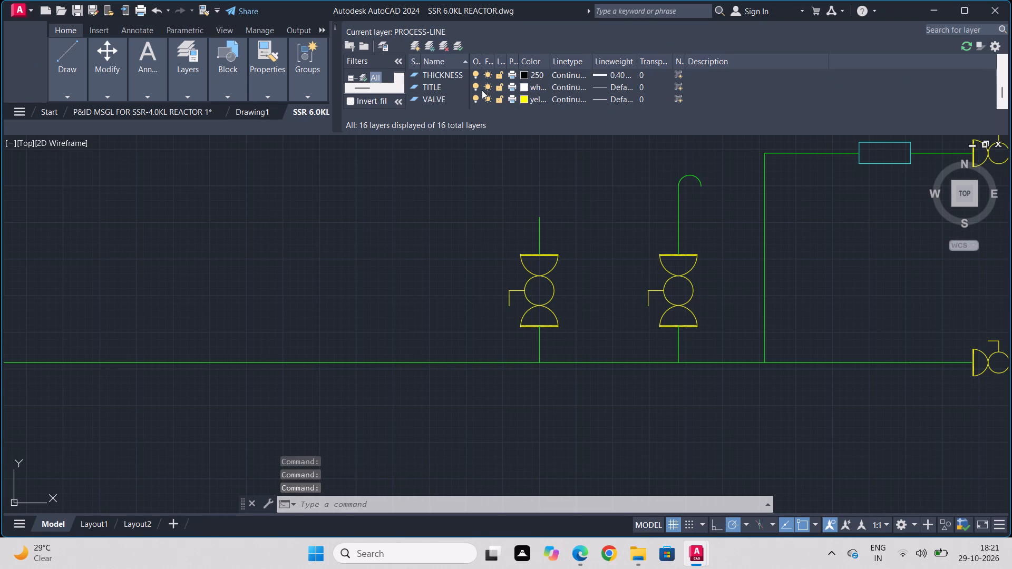
scroll(482, 89, up, 1)
scroll(482, 89, down, 3)
scroll(482, 88, up, 2)
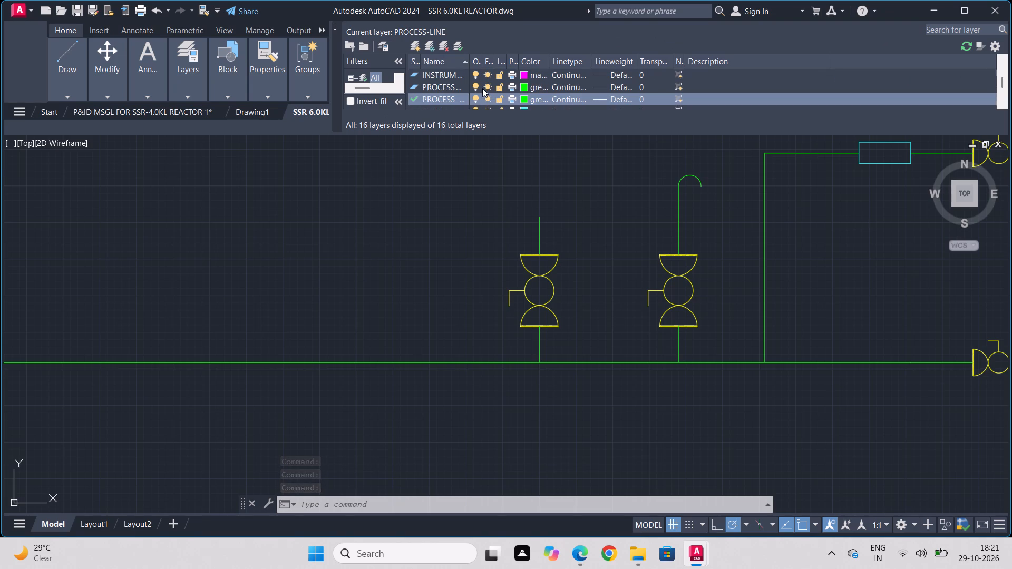
double_click(411, 76)
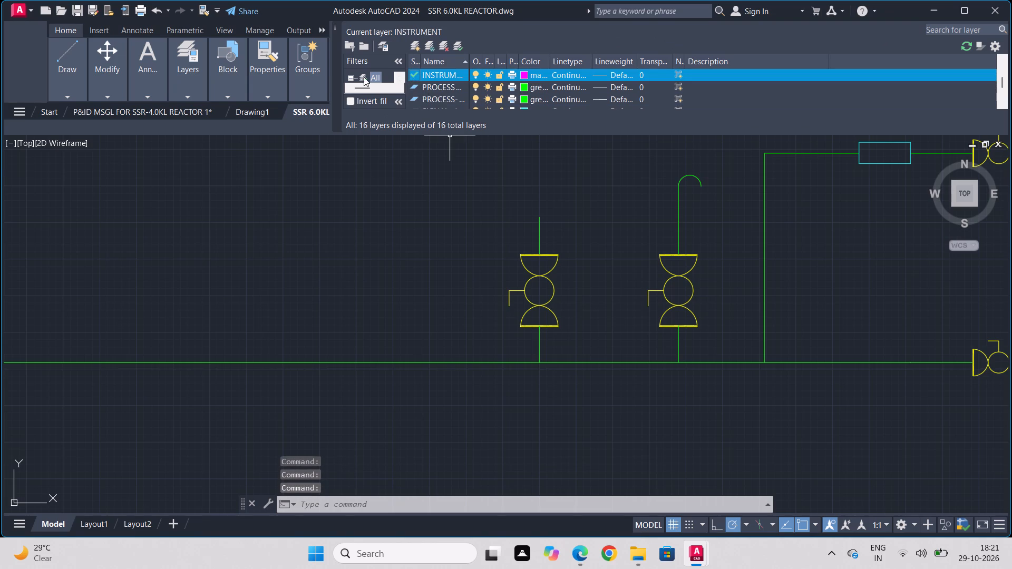
click(335, 27)
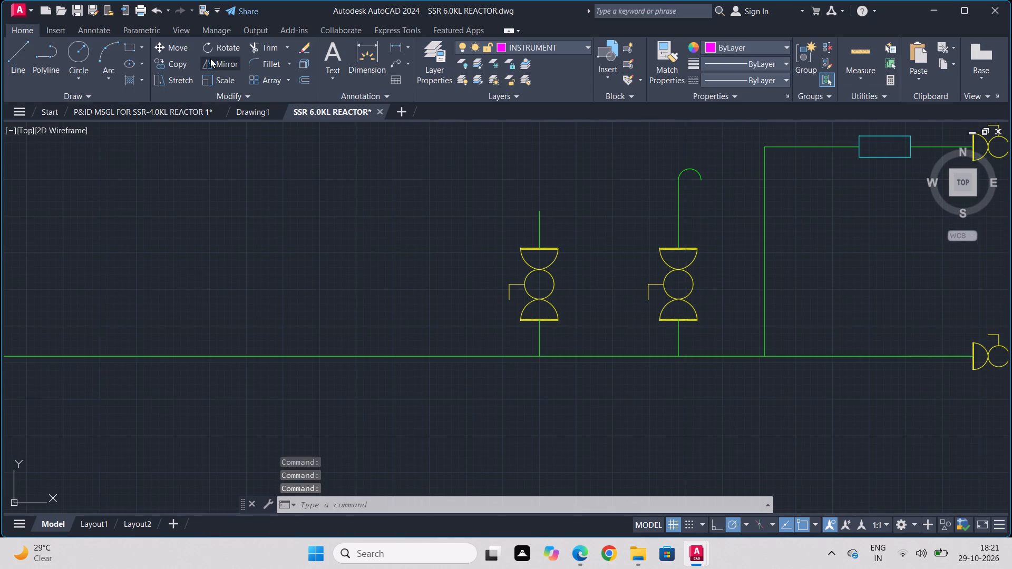
Draw an instrument circle centred above the copied valve, with its bottom meeting the upper end of the short vertical line.
click(77, 55)
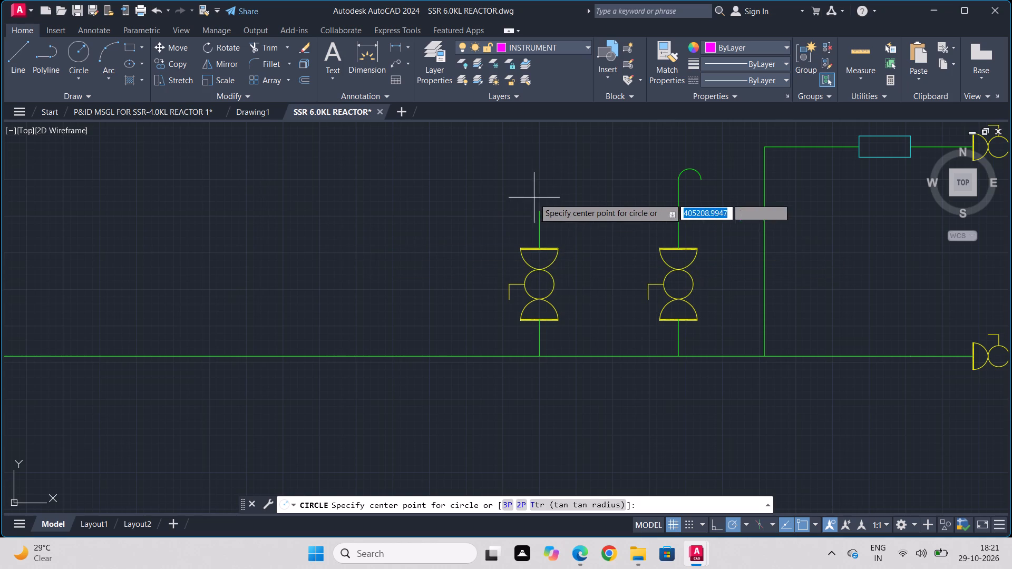
click(542, 182)
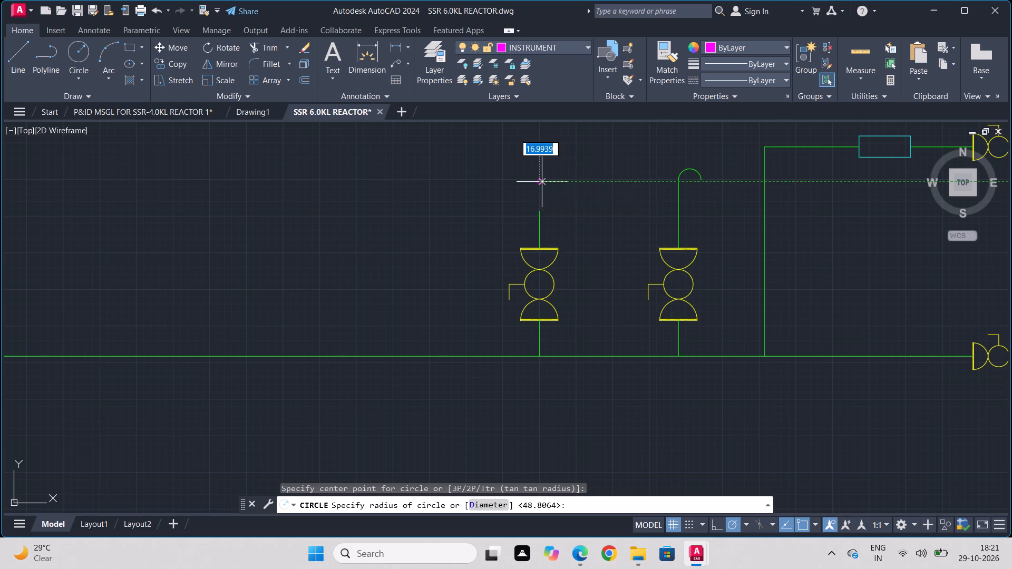
click(539, 212)
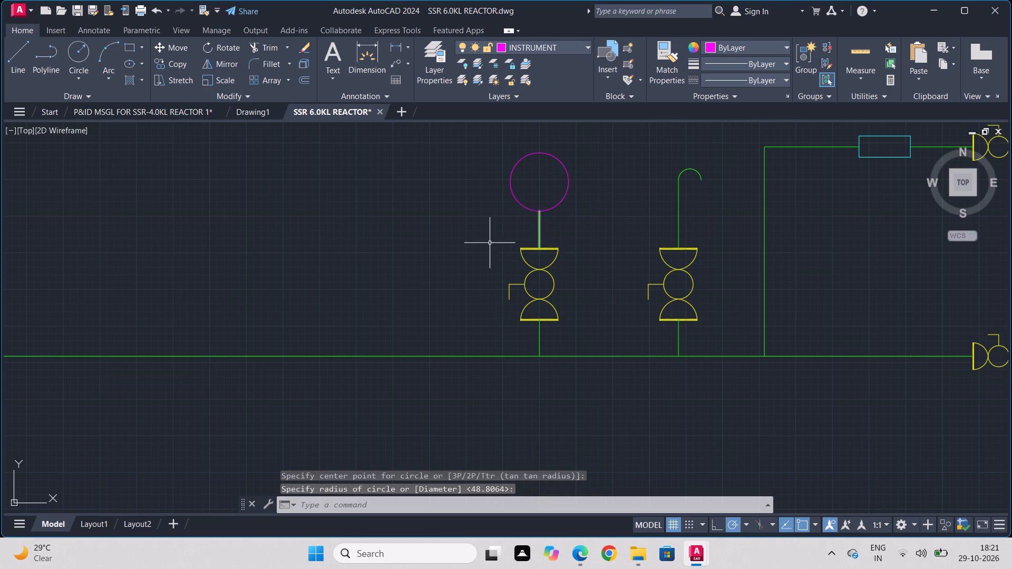
Scale the instrument circle down by a factor of about 0.64 from its bottom point.
scroll(406, 284, down, 2)
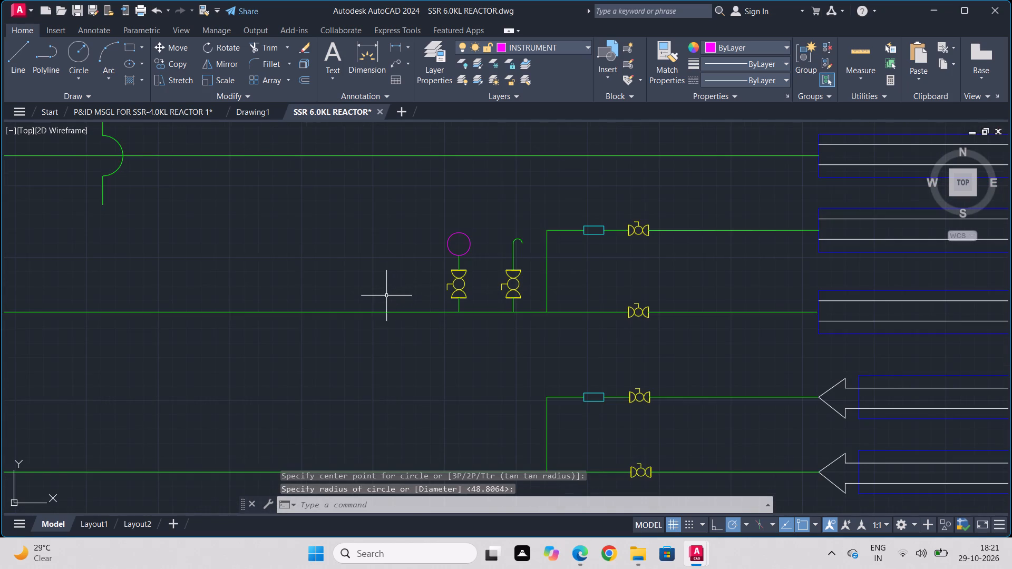
scroll(435, 260, up, 3)
drag(493, 228, 476, 254)
click(476, 252)
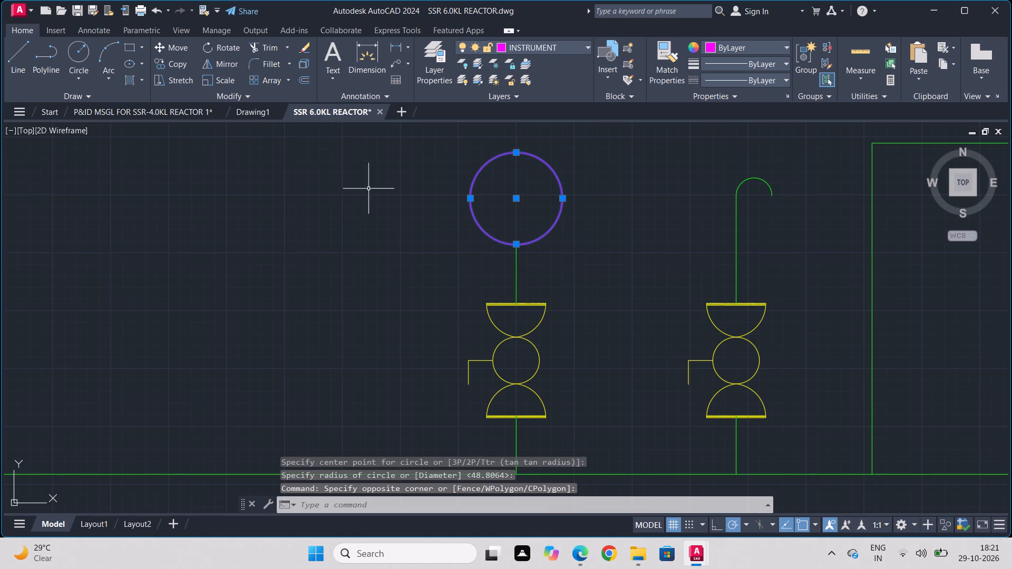
click(215, 82)
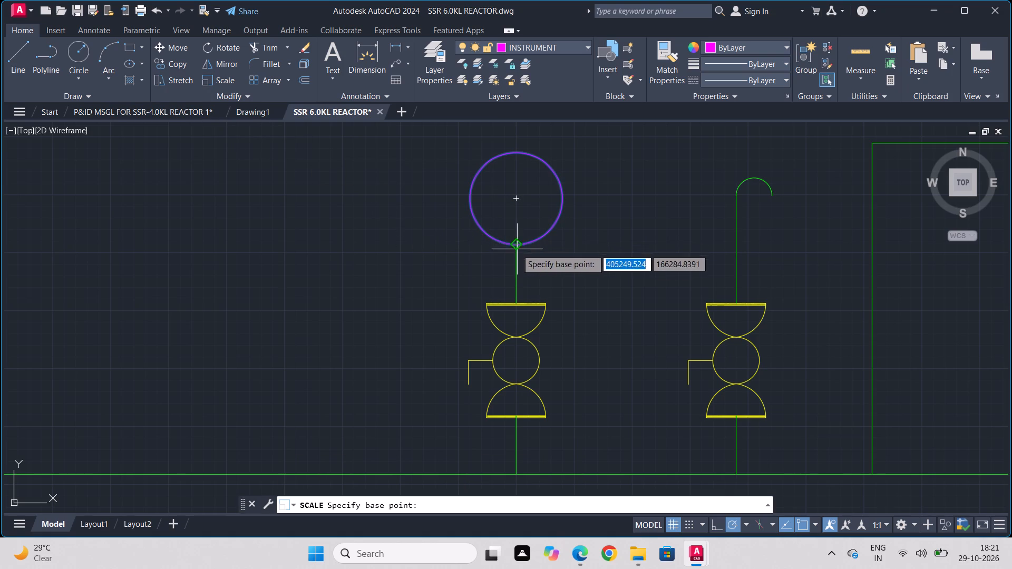
click(519, 245)
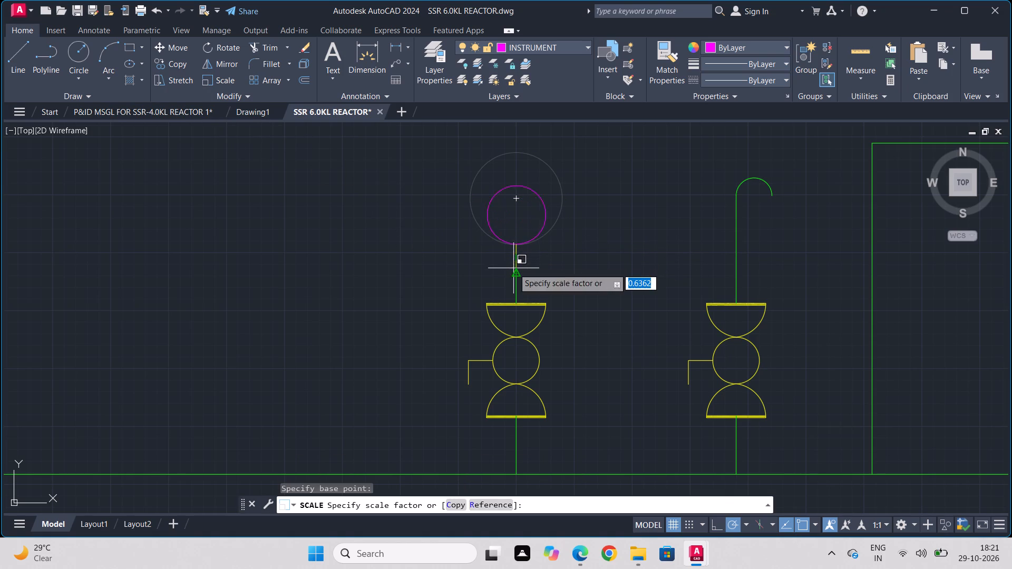
click(514, 270)
Shorten the vertical line below the instrument circle by moving its lower end up to the line's midpoint.
scroll(413, 286, down, 1)
middle_drag(412, 299, 586, 217)
click(653, 200)
middle_click(697, 188)
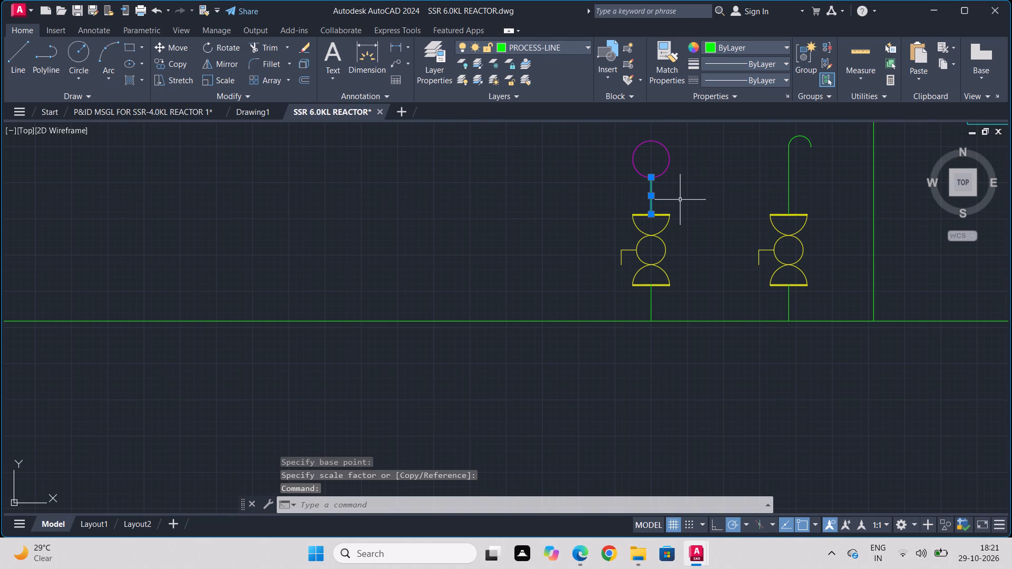
click(651, 215)
click(650, 199)
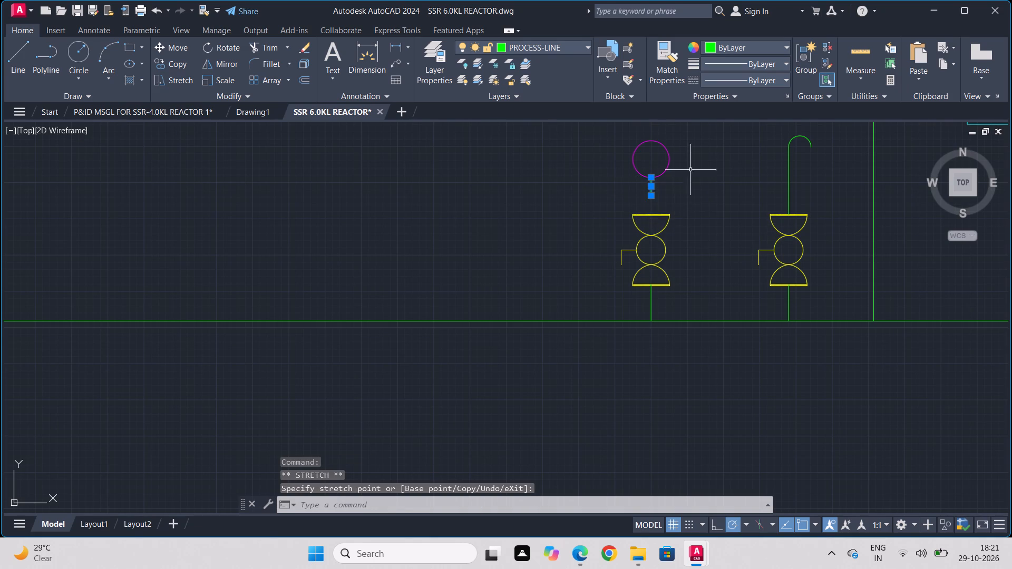
scroll(688, 155, up, 2)
key(Escape)
Move the instrument circle and its shortened line down so the line's lower end meets the valve's top edge.
click(682, 146)
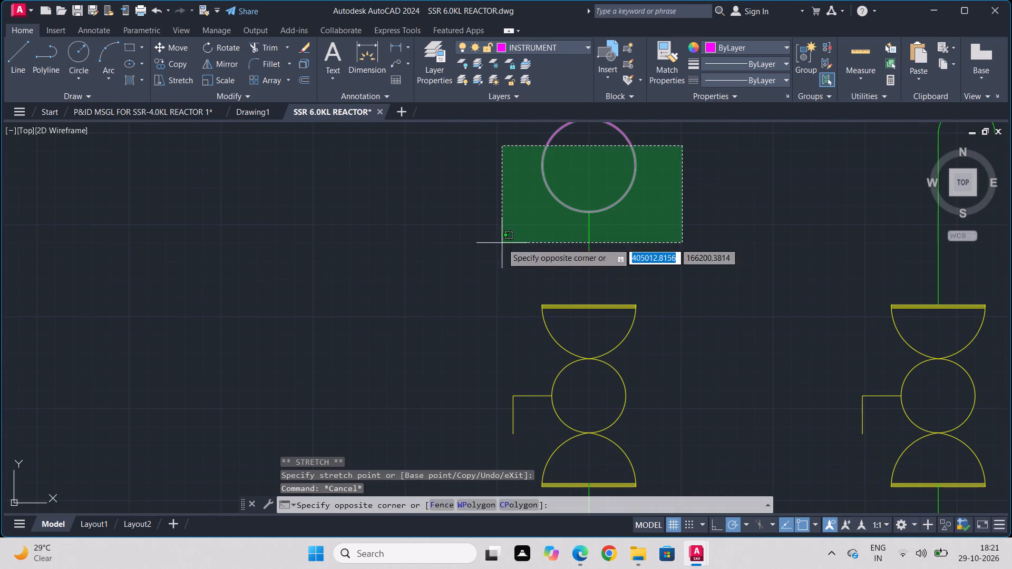
click(502, 243)
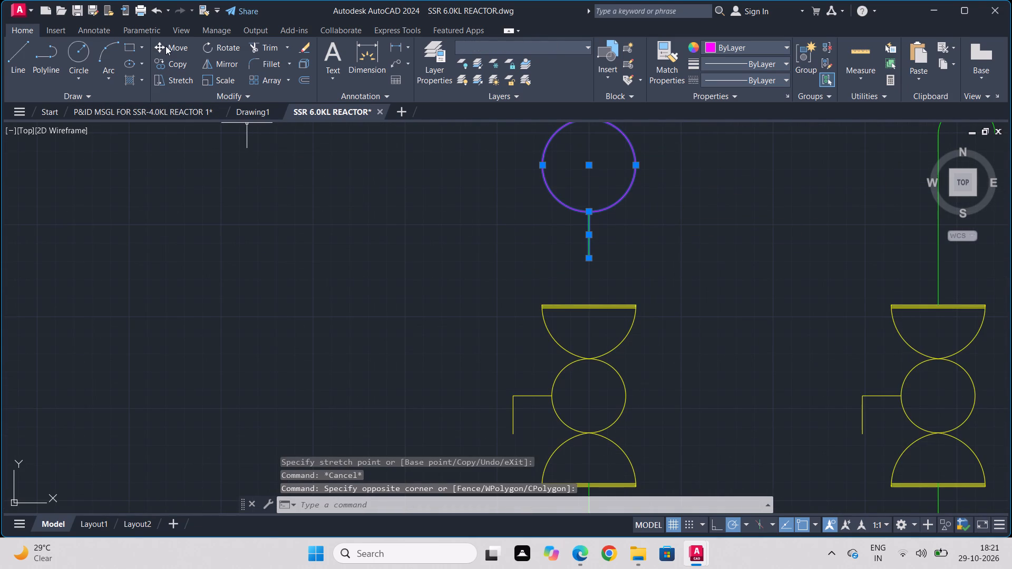
click(166, 46)
click(591, 259)
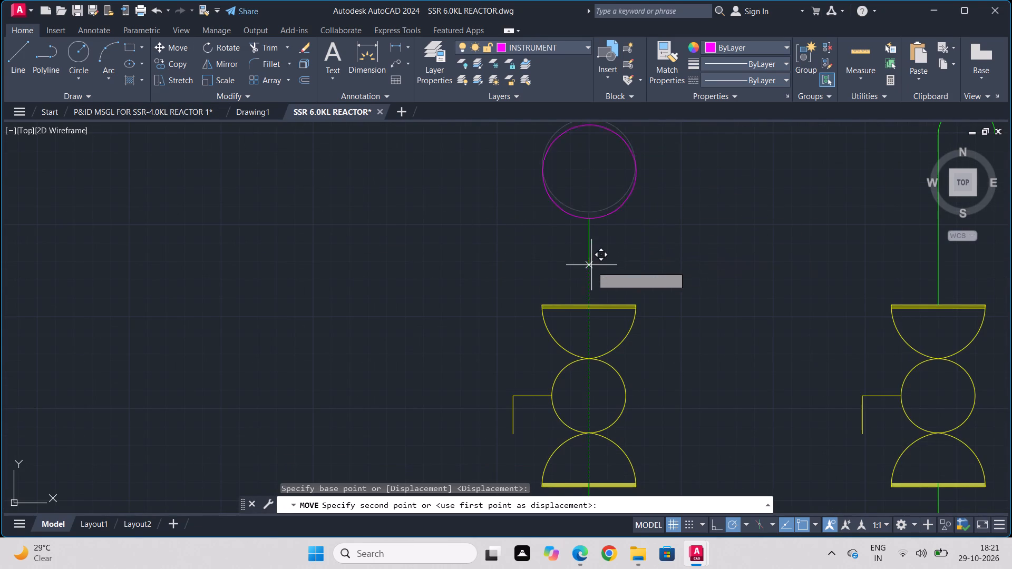
click(587, 301)
Make PROCESS LINE the current layer.
scroll(310, 311, down, 2)
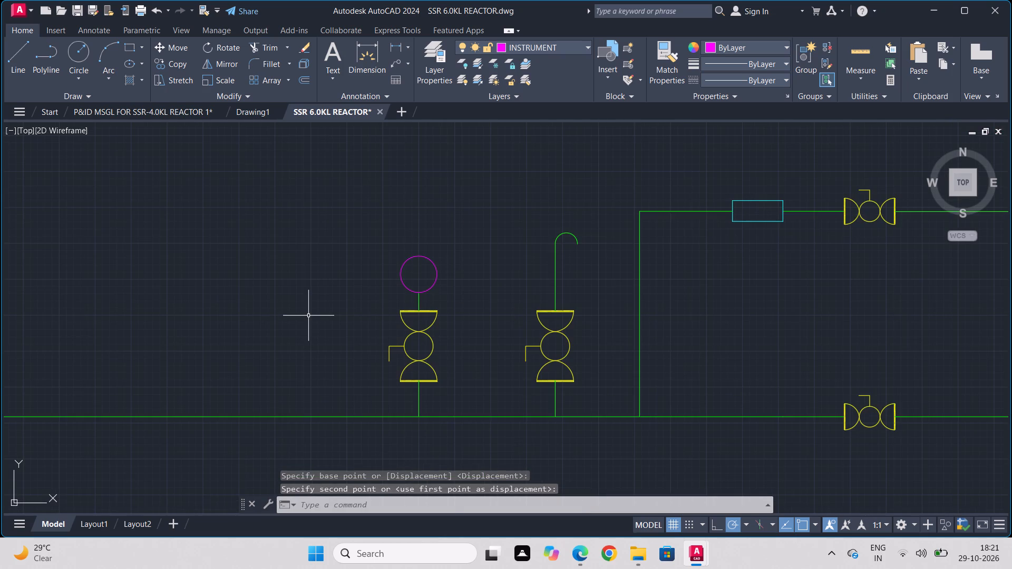
scroll(308, 316, down, 1)
middle_drag(308, 316, 509, 245)
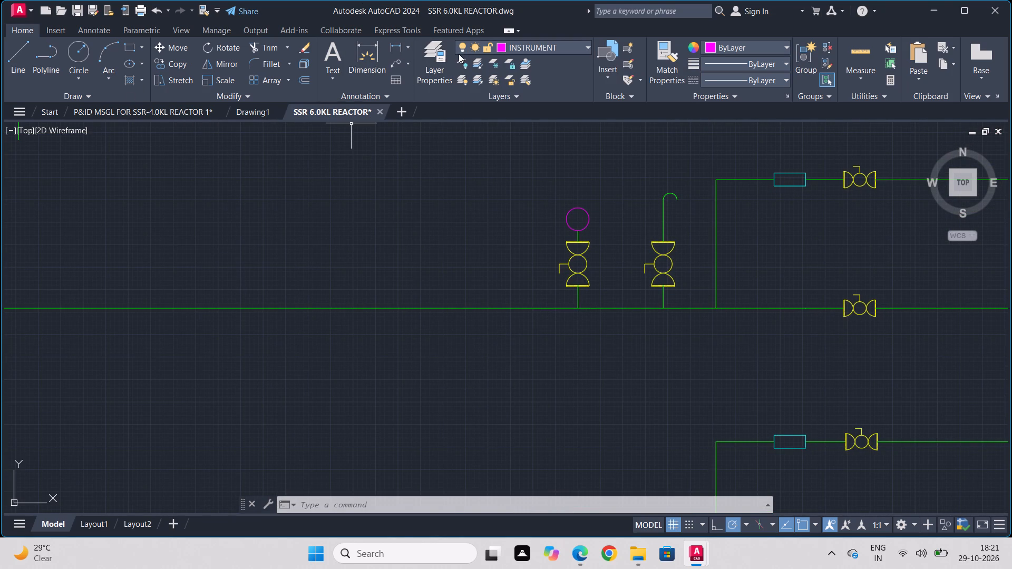
click(441, 61)
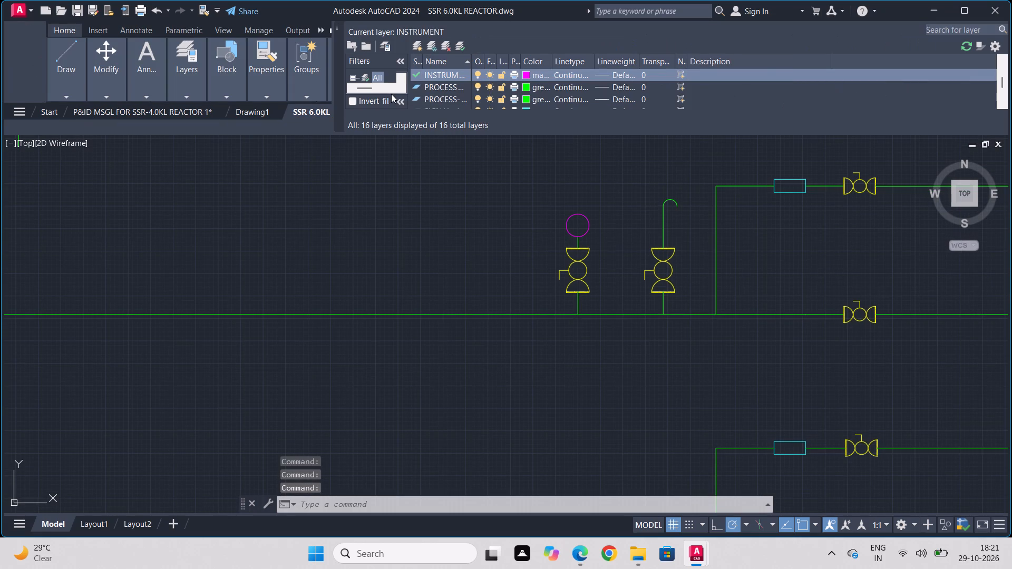
double_click(416, 89)
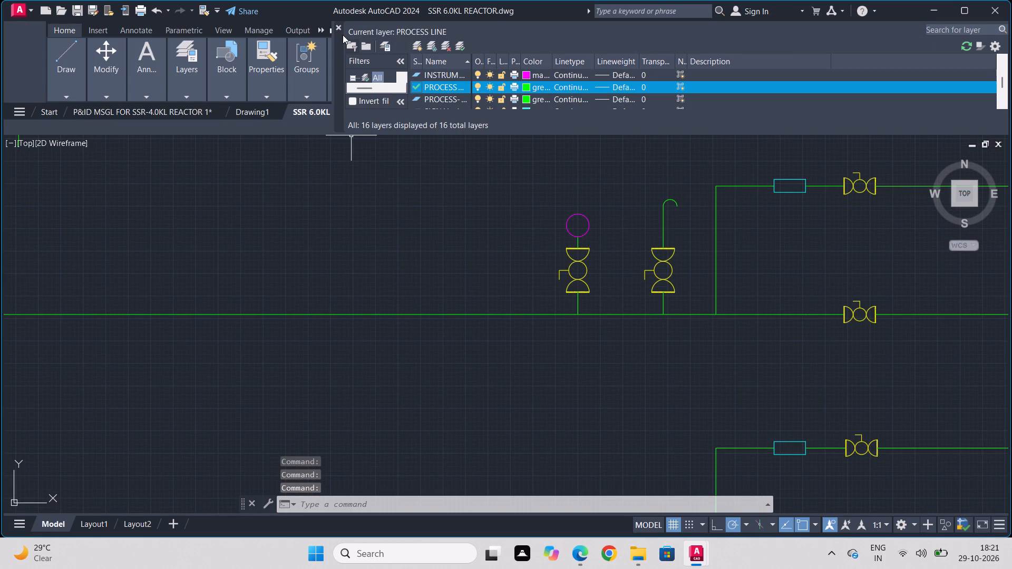
click(338, 31)
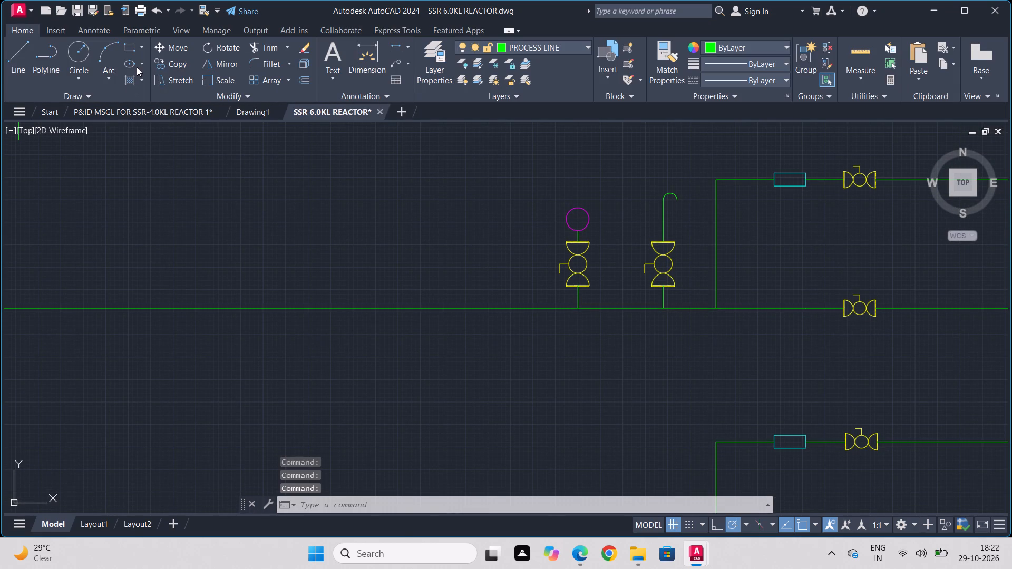
Draw a flat horizontal ellipse centred on the process line, to the left of the instrument valve branch.
click(137, 67)
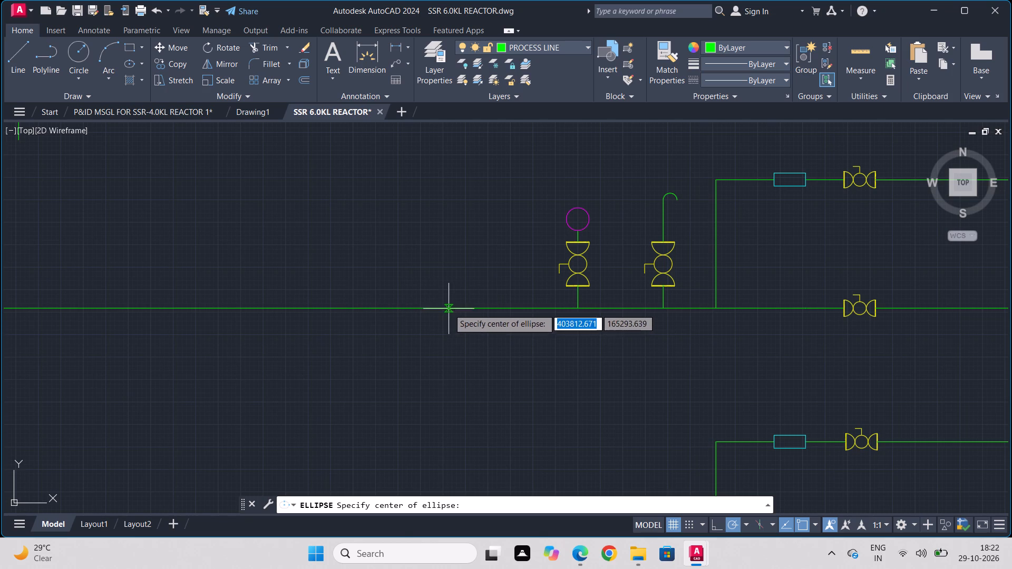
click(449, 306)
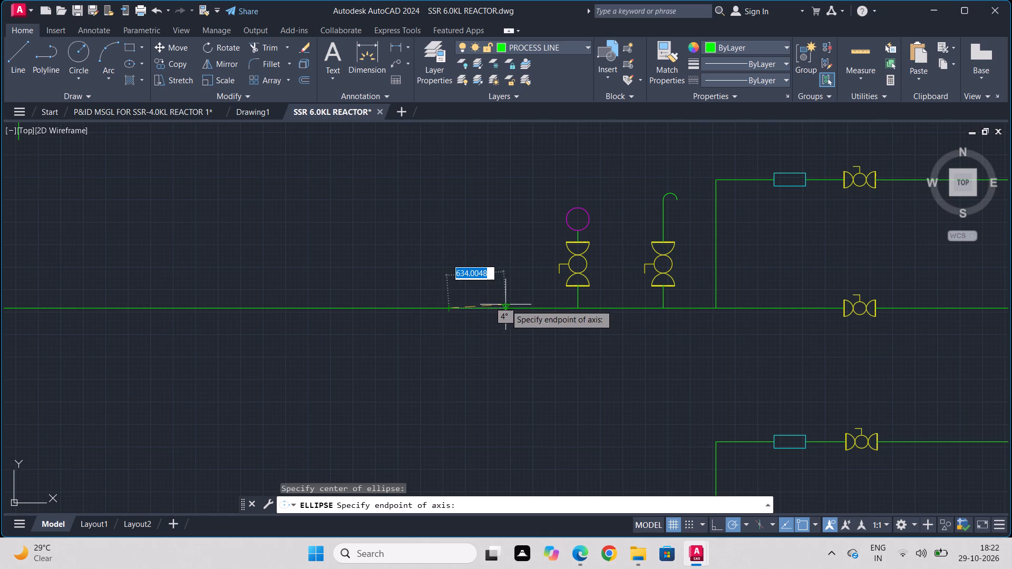
click(503, 308)
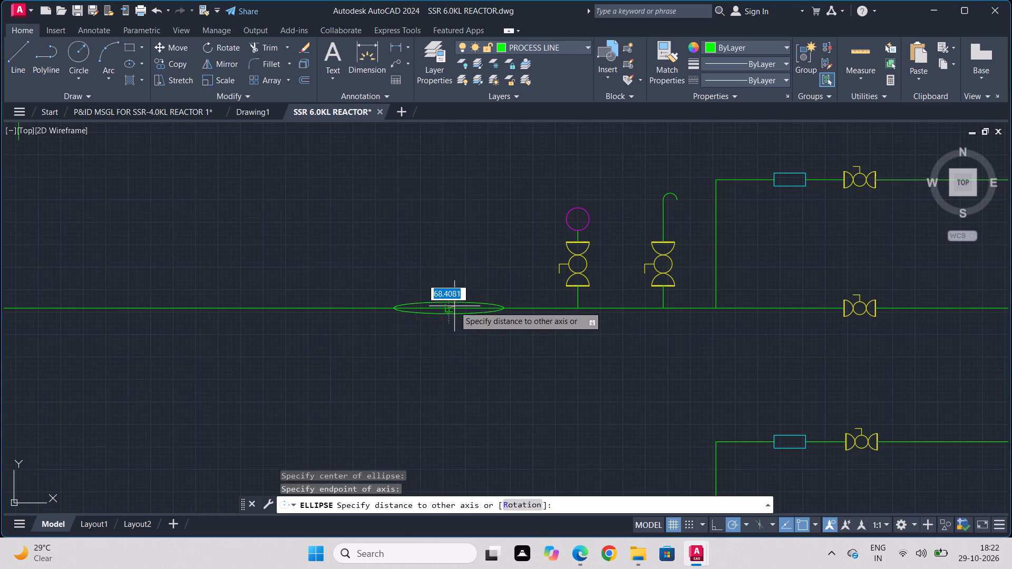
click(459, 306)
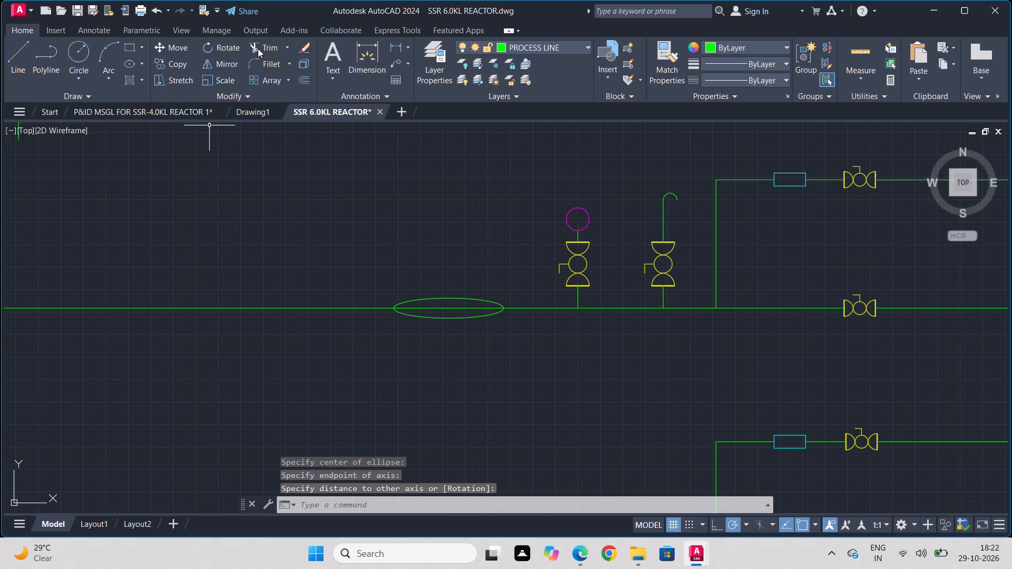
Trim away the piece of the process line that runs through the ellipse.
click(258, 48)
click(429, 310)
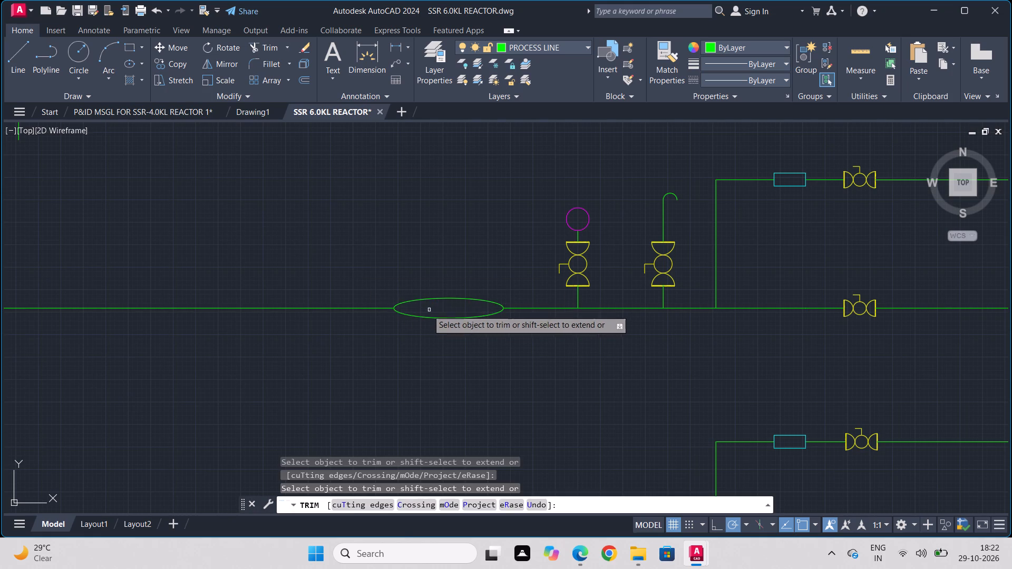
key(Escape)
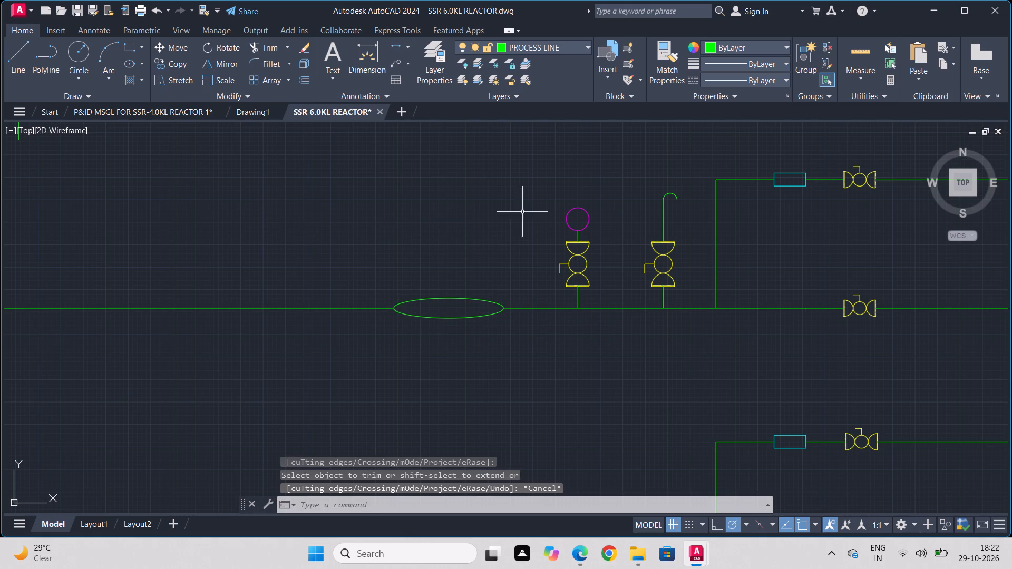
Copy the instrument circle from above the valve to just above the ellipse, slightly right of its centre.
scroll(588, 225, up, 3)
click(597, 212)
click(500, 238)
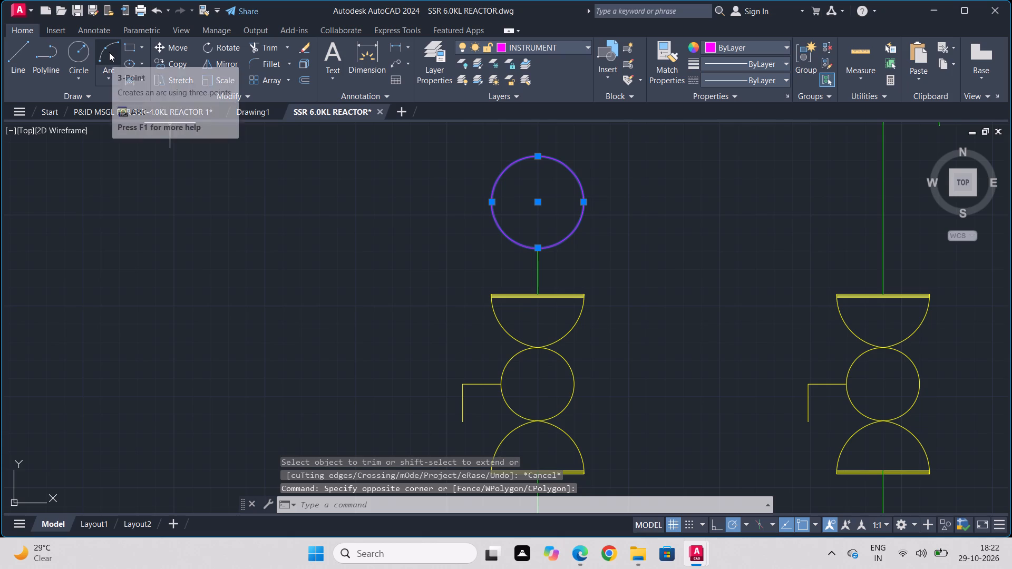
click(177, 64)
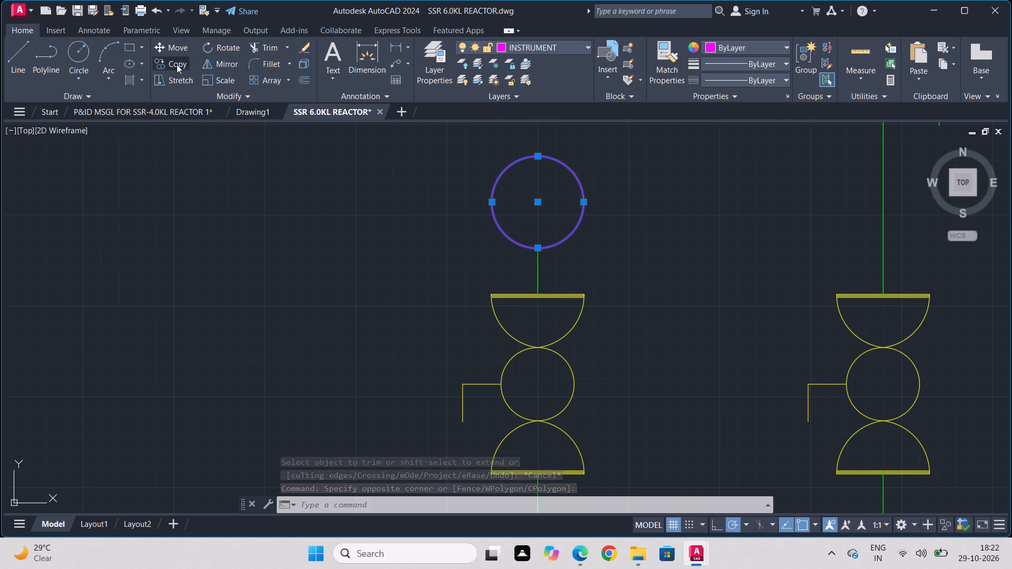
click(536, 248)
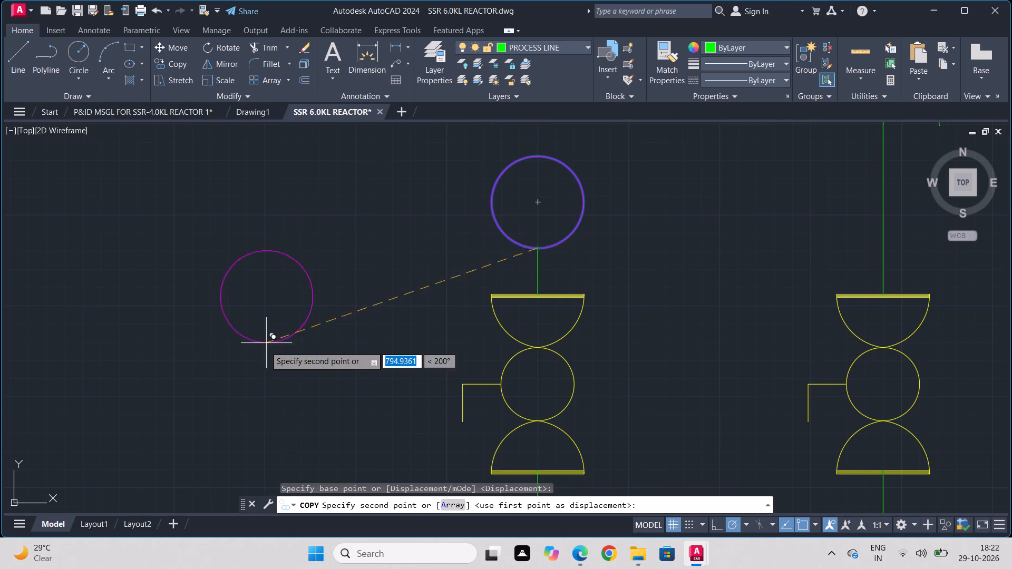
scroll(264, 348, down, 1)
middle_drag(264, 348, 538, 195)
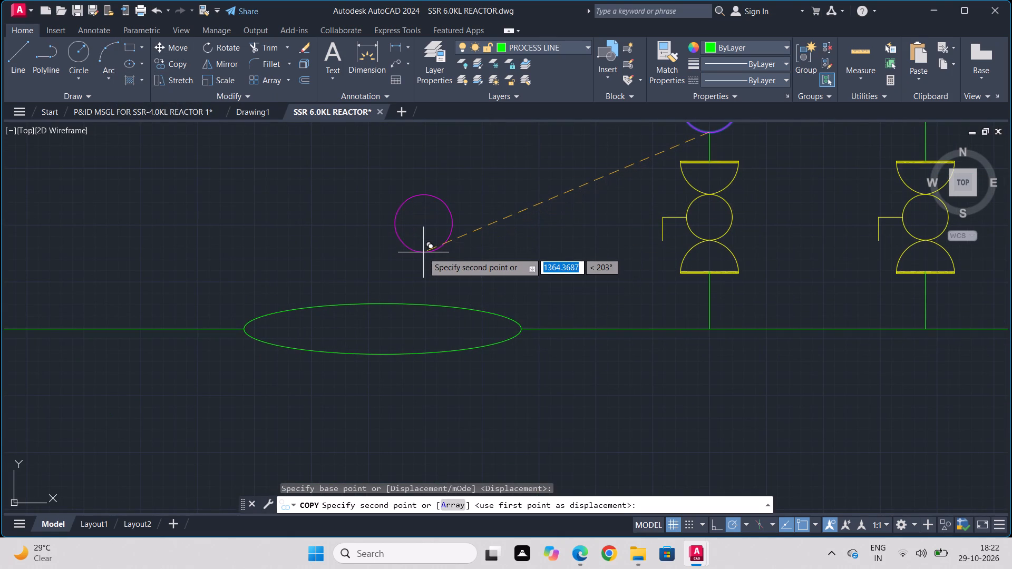
click(413, 266)
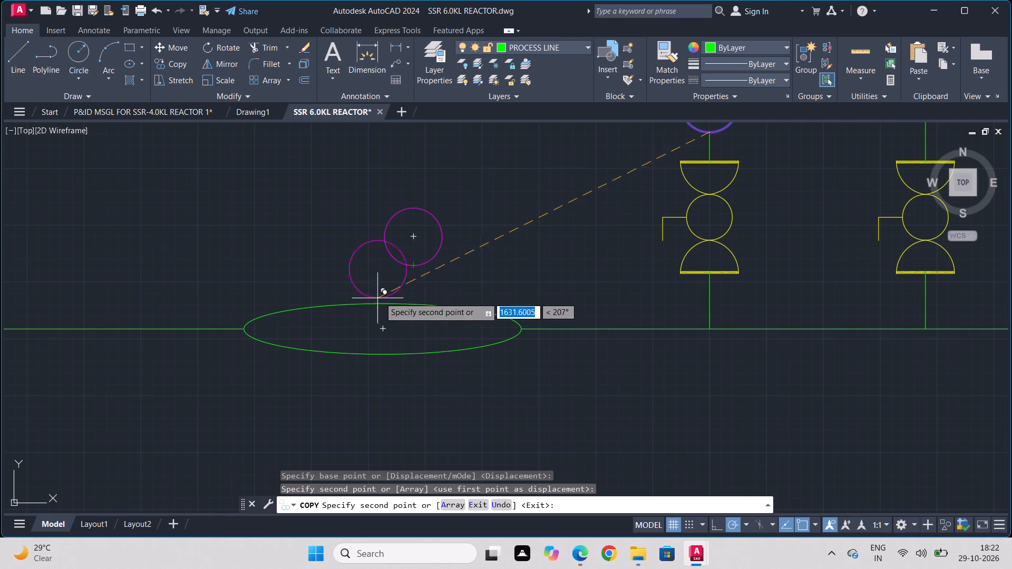
key(Escape)
Draw a slanted line about 270 units long from the copied circle's bottom down-left to a point just inside the ellipse.
key(l)
key(Return)
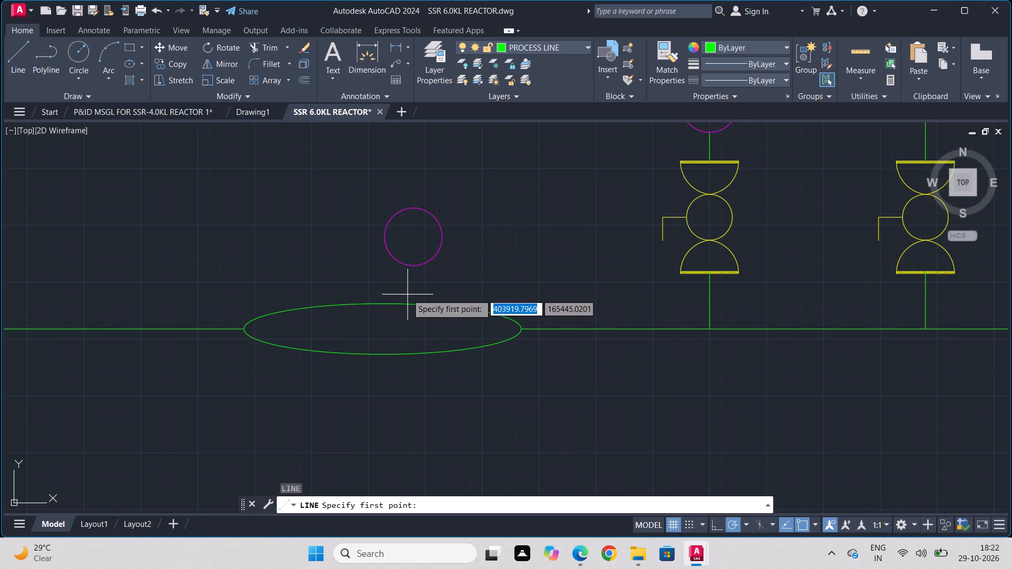
click(411, 266)
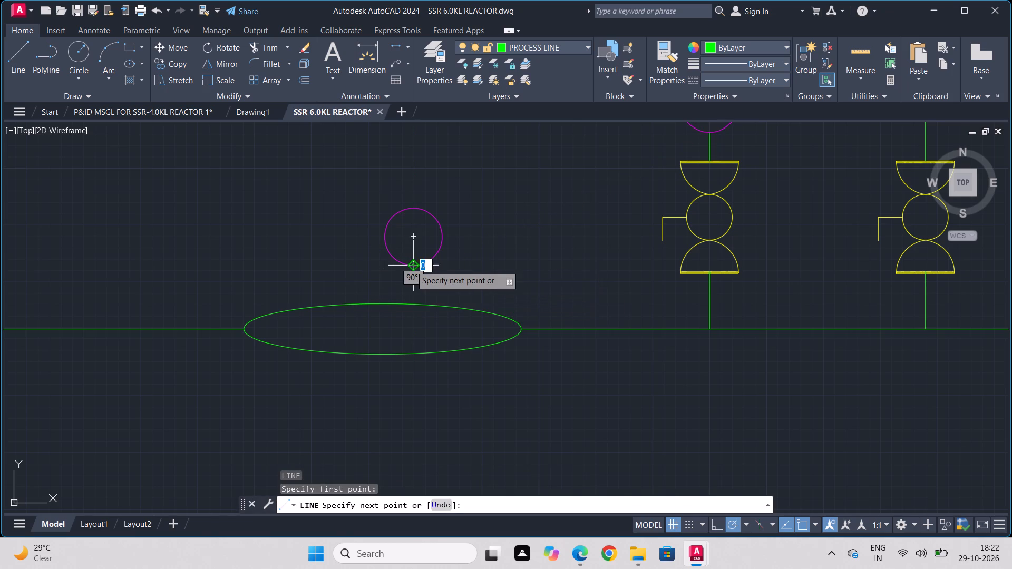
click(374, 314)
key(Escape)
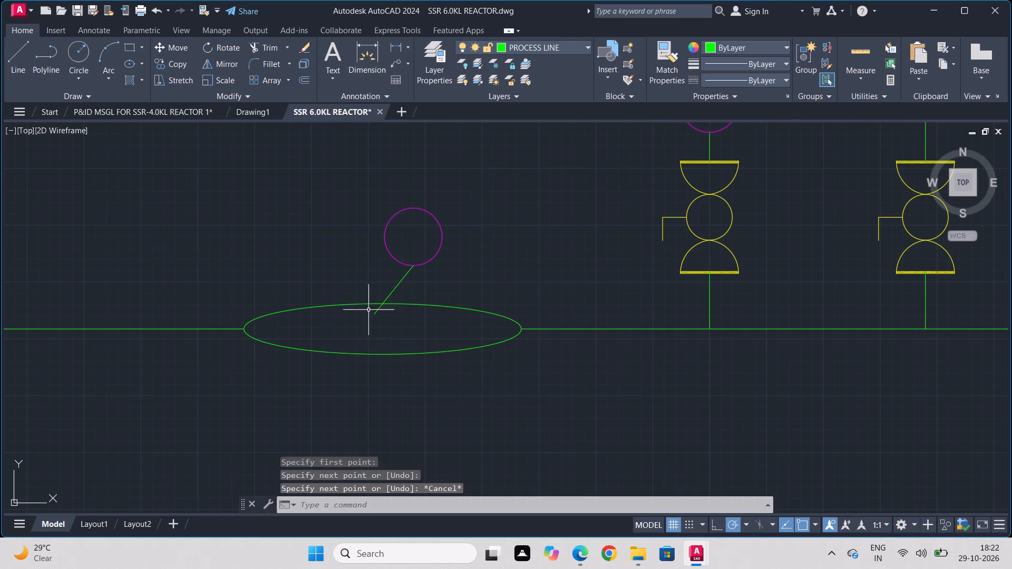
Move the copied circle up and right so its lower-left edge meets the slanted line's upper end.
click(447, 205)
click(379, 238)
click(171, 45)
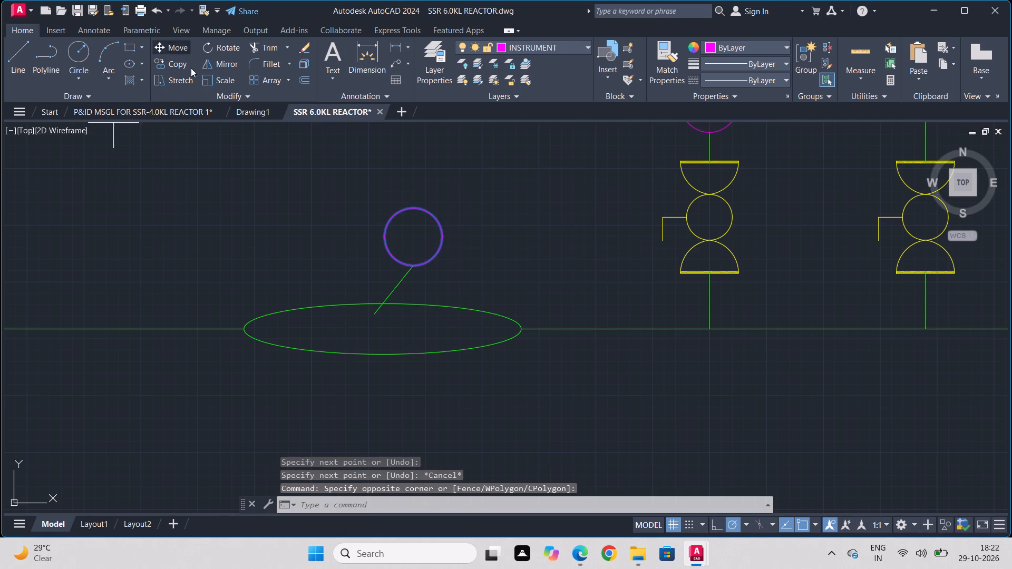
drag(388, 257, 394, 257)
click(416, 263)
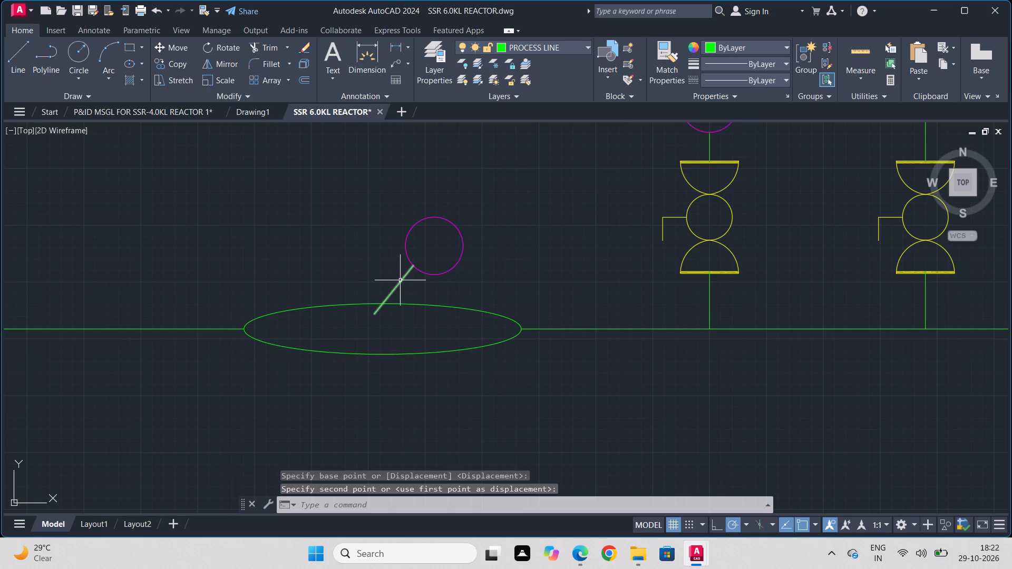
Shorten the slanted line by moving its upper end down to the line's midpoint.
click(401, 280)
click(412, 268)
click(393, 288)
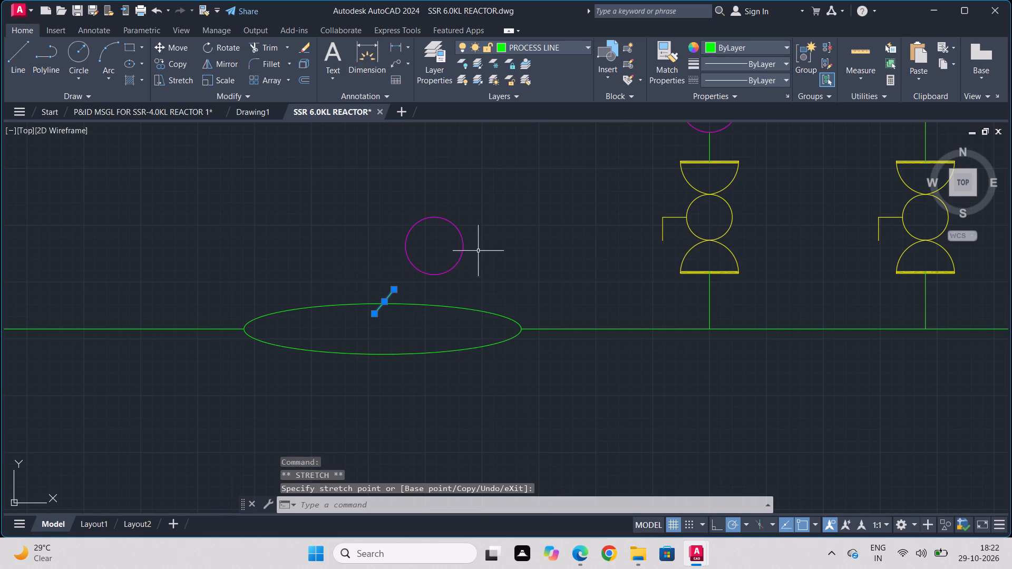
key(Escape)
Move the copied circle down and left, closer to the shortened slanted line's upper end.
drag(502, 181, 461, 221)
click(377, 275)
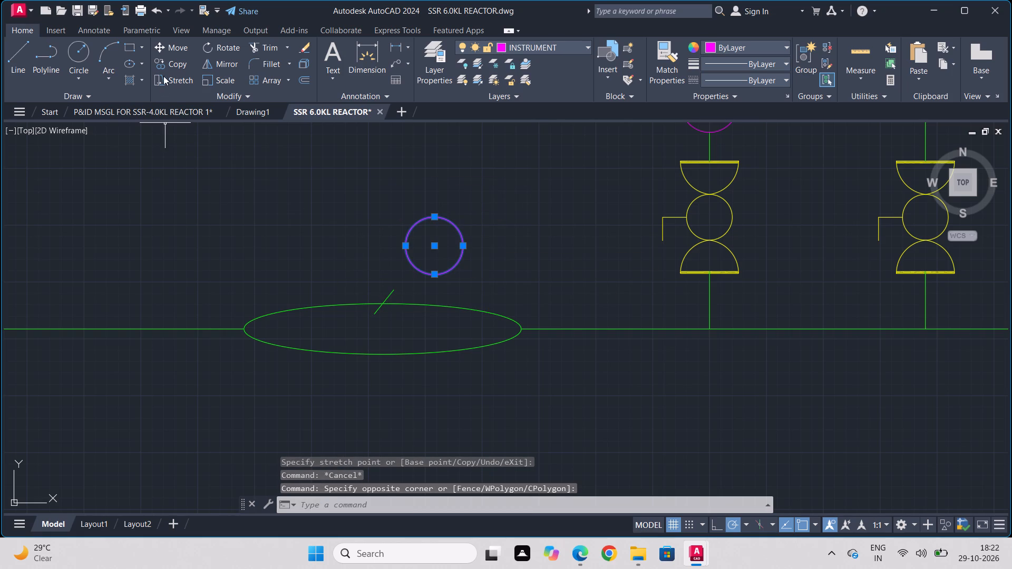
click(172, 54)
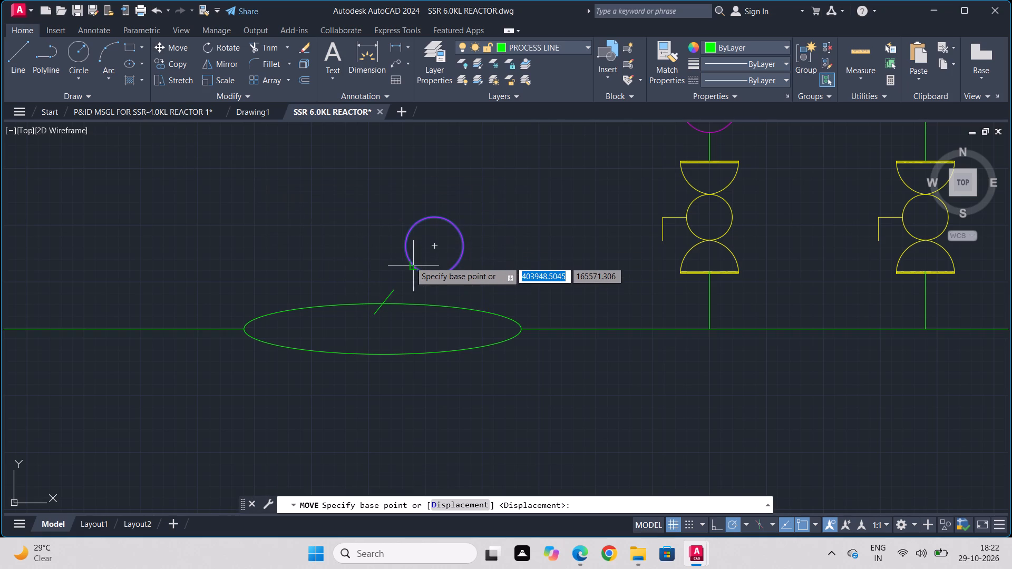
click(410, 261)
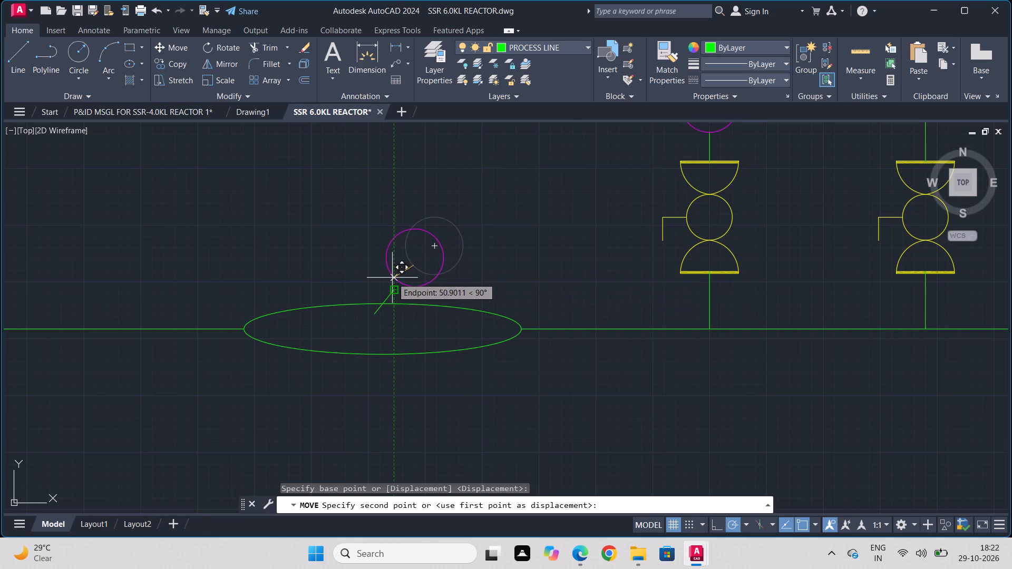
click(393, 273)
Stretch the slanted line's upper end to the lower-left edge of the copied circle.
click(392, 290)
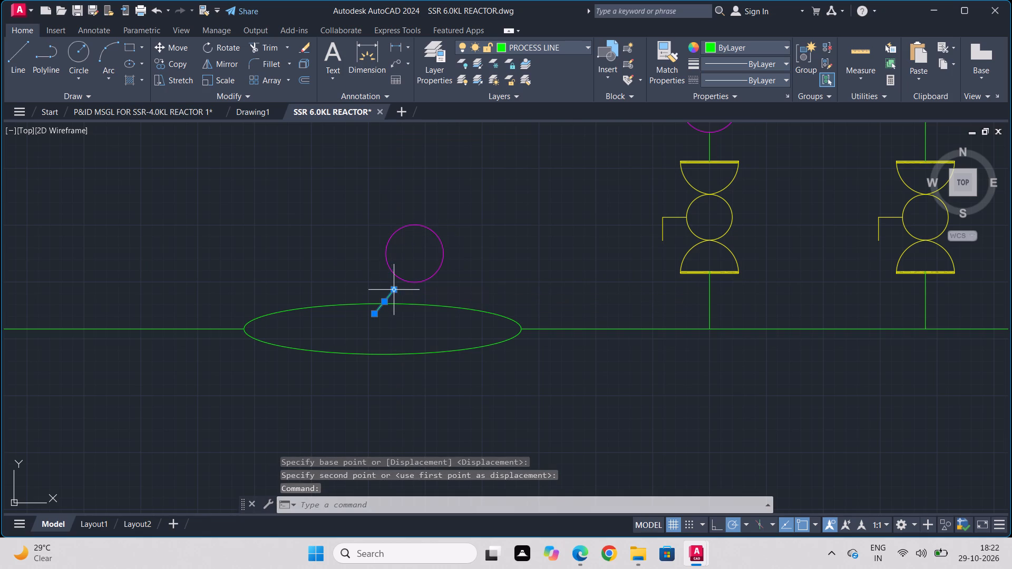
click(392, 289)
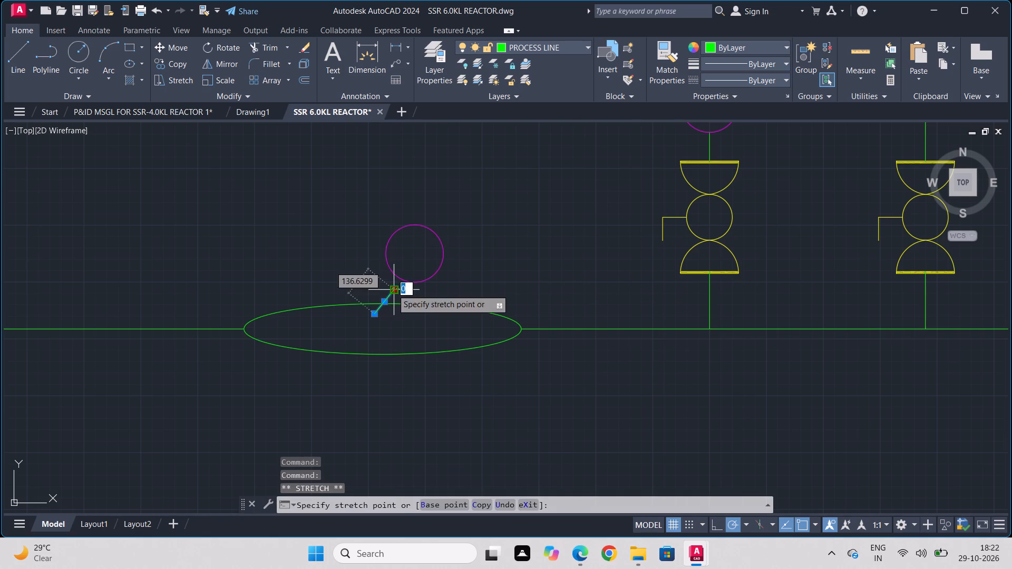
click(403, 279)
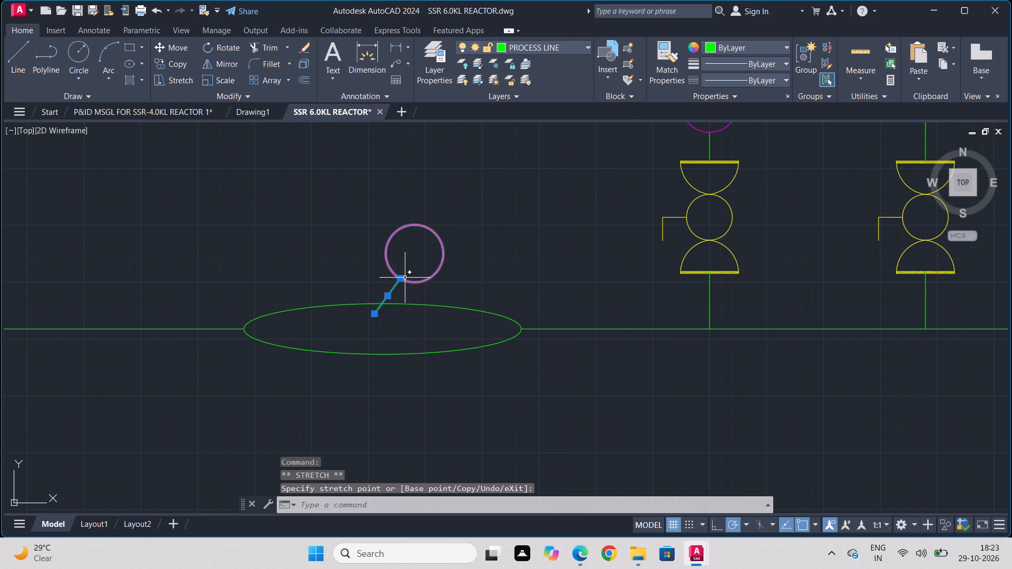
key(Escape)
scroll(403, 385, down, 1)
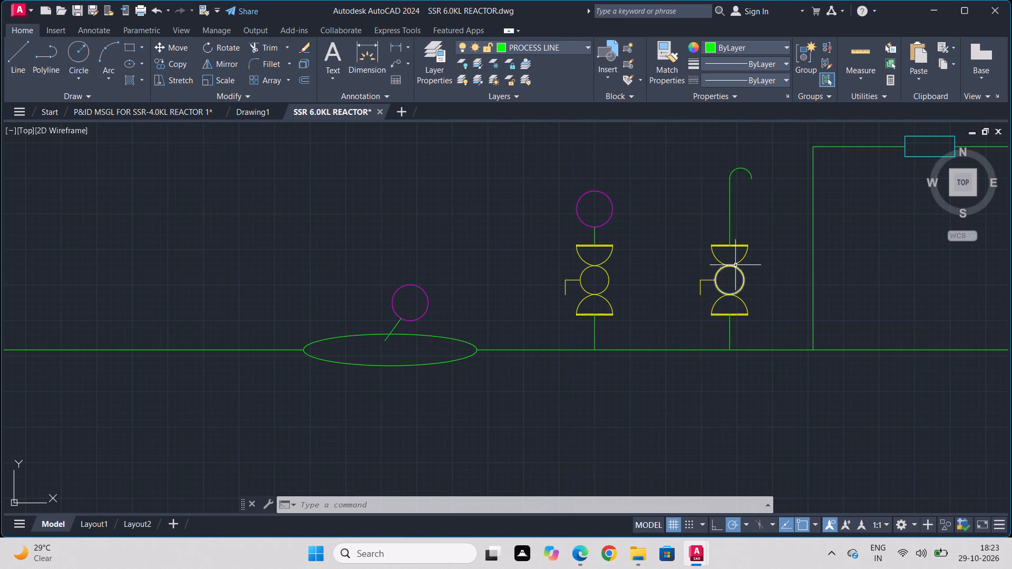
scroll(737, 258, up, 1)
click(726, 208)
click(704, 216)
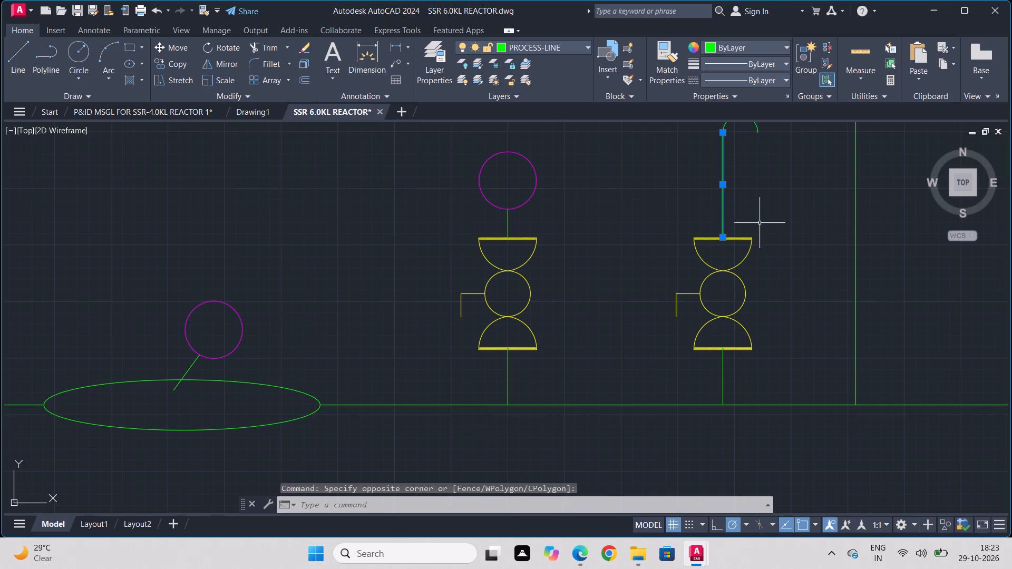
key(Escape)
Copy the valve branch without its circle from the upper process line to the next main line, hanging downward from it.
drag(574, 227, 575, 227)
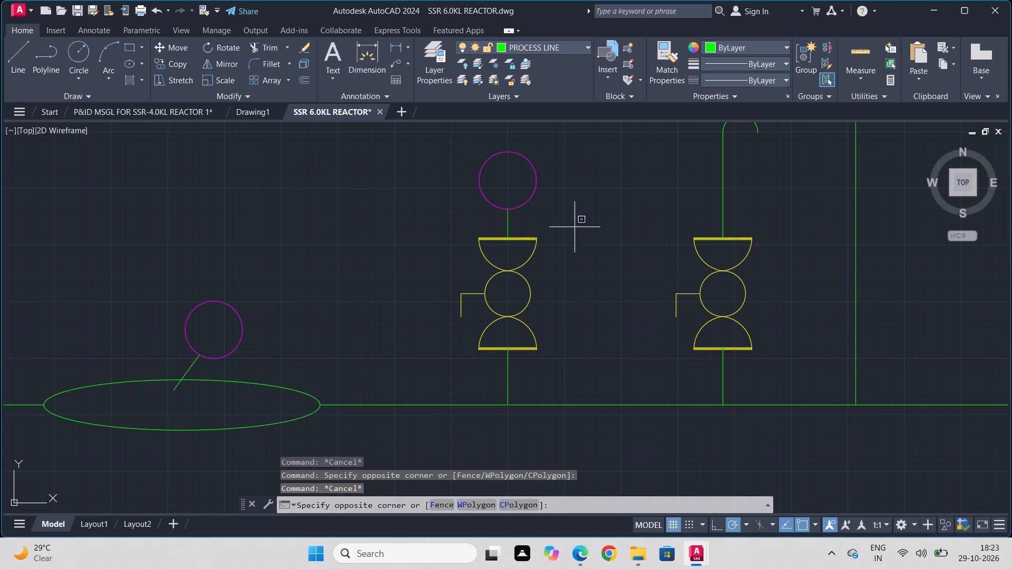
drag(575, 227, 566, 237)
click(414, 374)
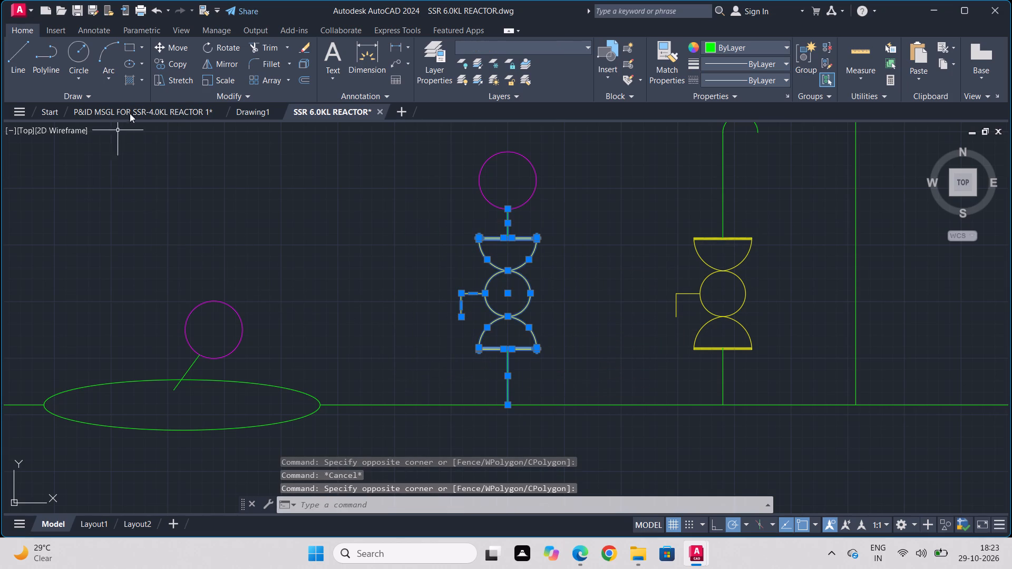
click(182, 67)
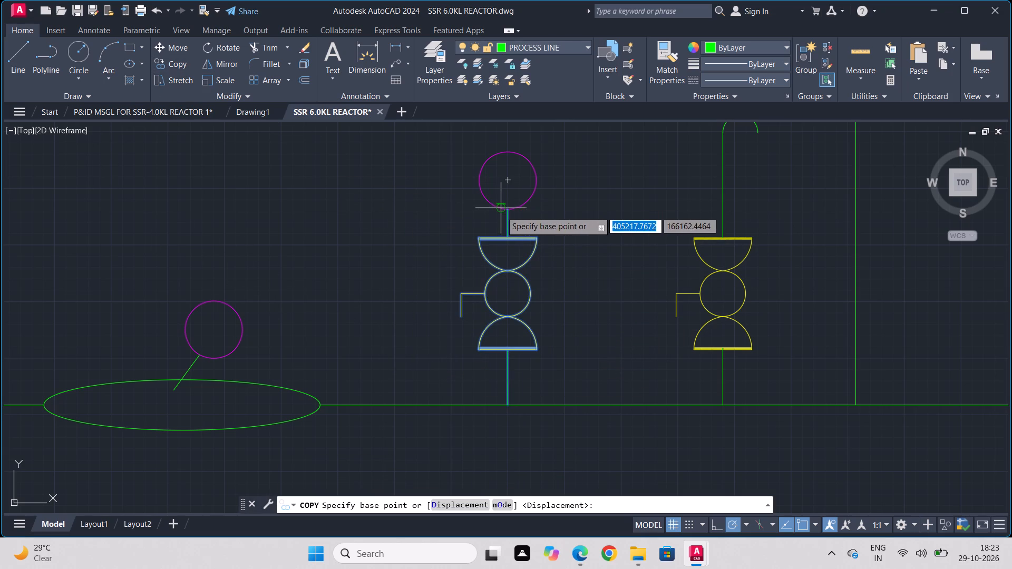
click(506, 211)
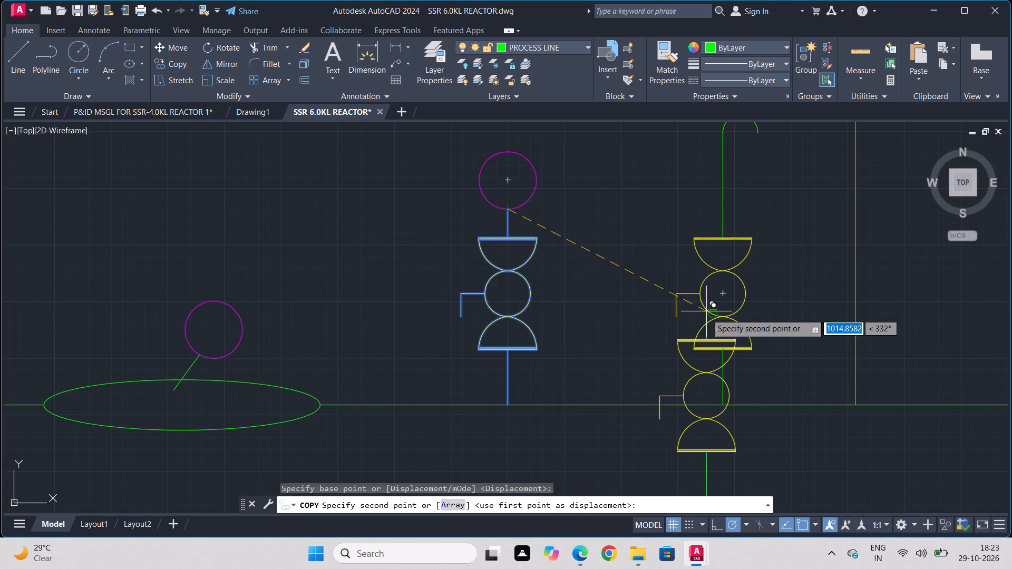
scroll(709, 348, down, 1)
middle_drag(709, 348, 602, 172)
scroll(636, 348, down, 1)
middle_drag(634, 335, 603, 219)
middle_drag(603, 346, 606, 353)
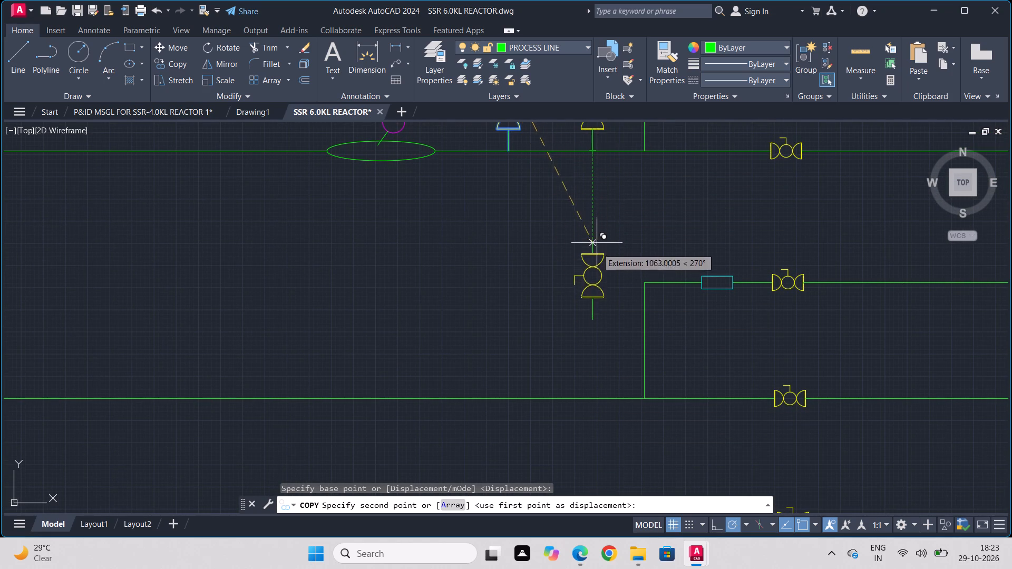
click(590, 399)
middle_drag(556, 333, 597, 179)
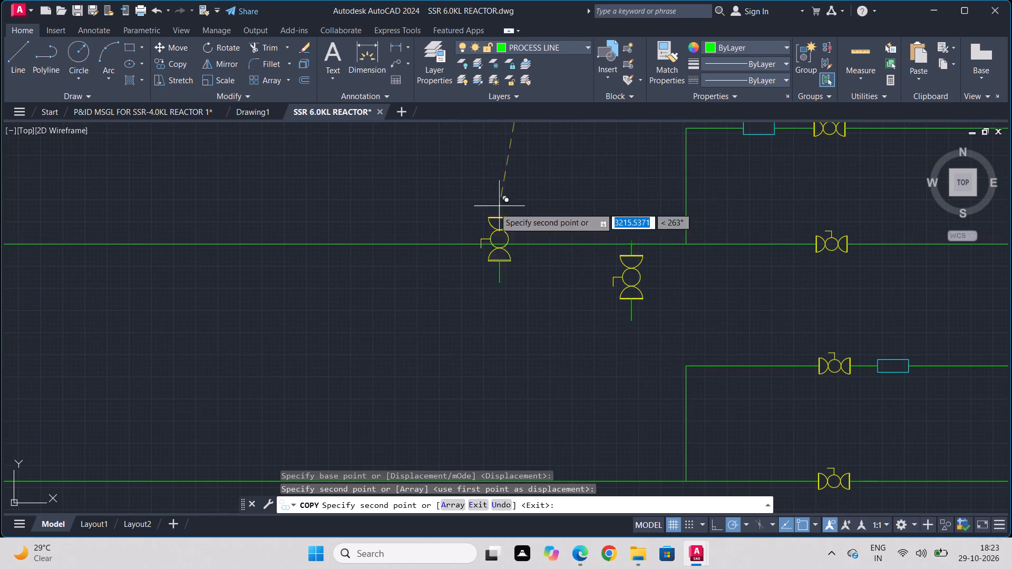
key(Escape)
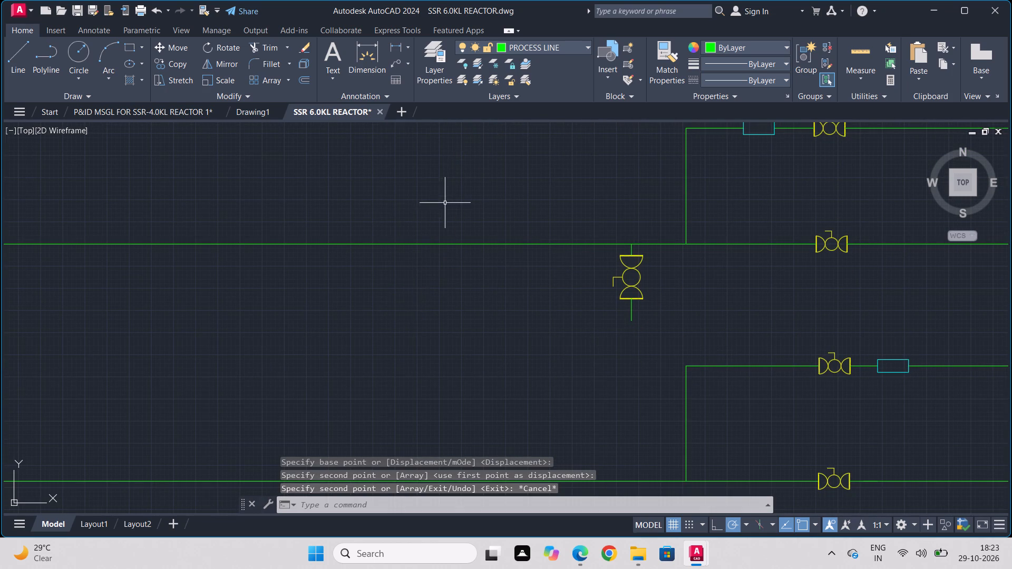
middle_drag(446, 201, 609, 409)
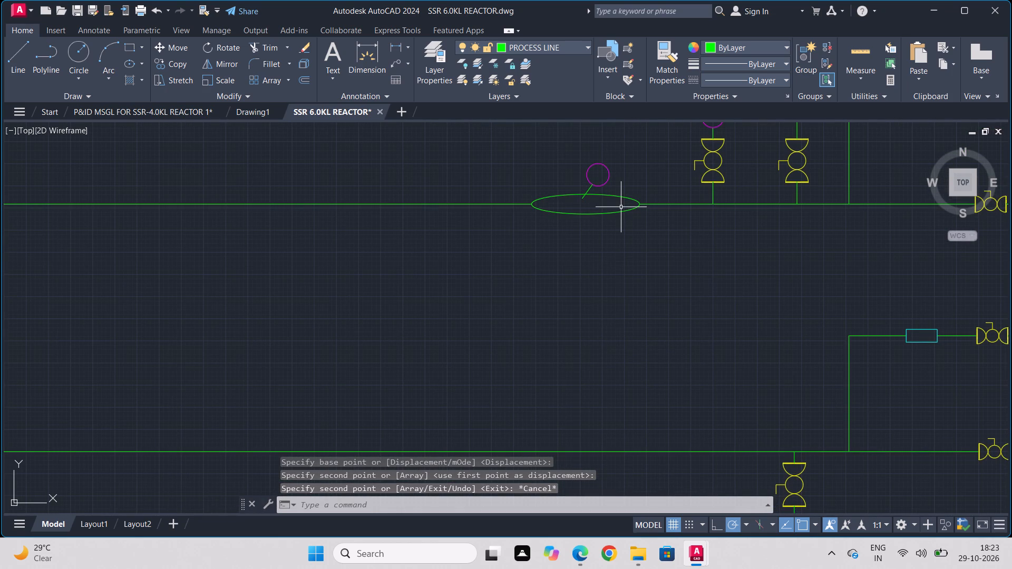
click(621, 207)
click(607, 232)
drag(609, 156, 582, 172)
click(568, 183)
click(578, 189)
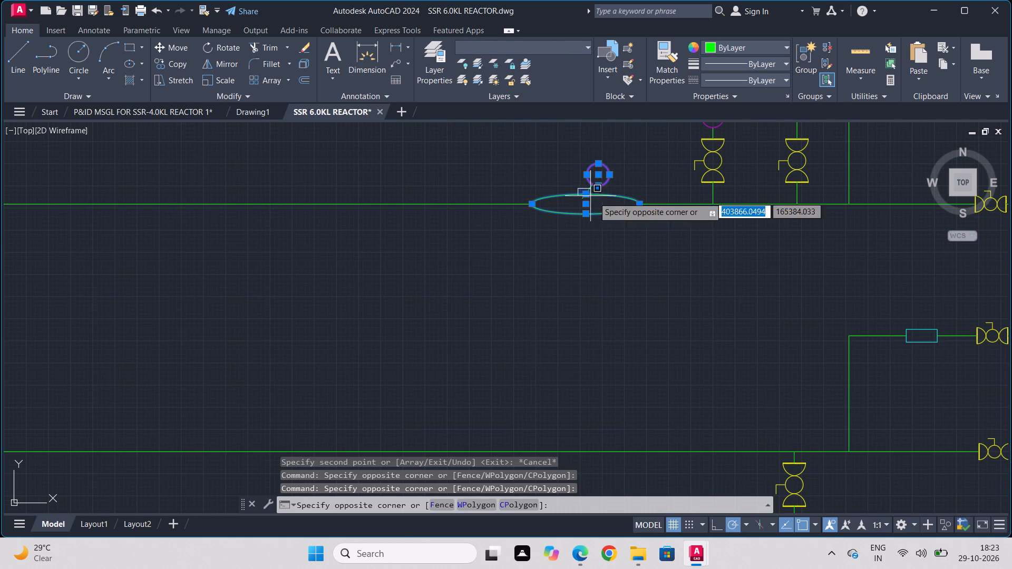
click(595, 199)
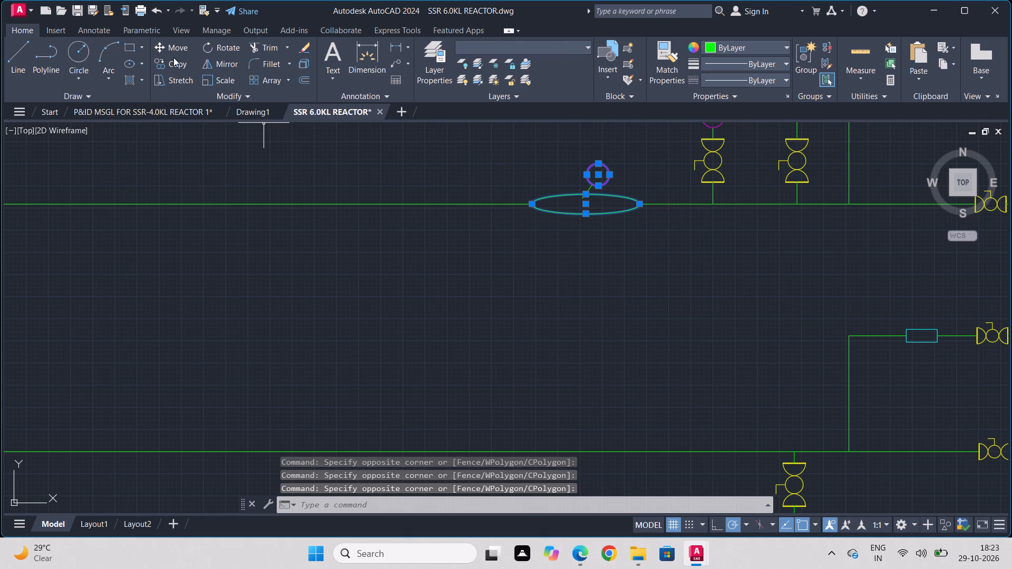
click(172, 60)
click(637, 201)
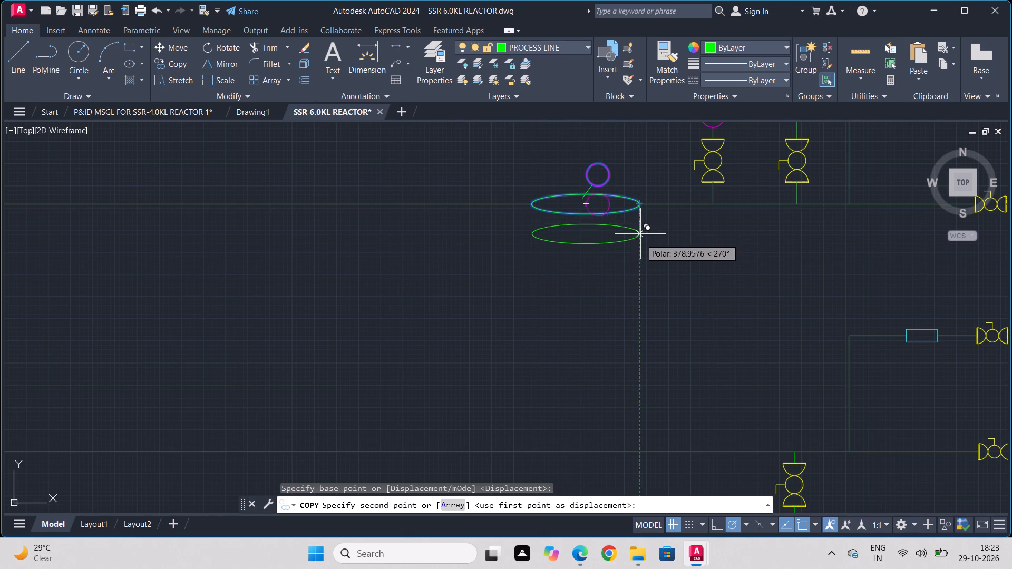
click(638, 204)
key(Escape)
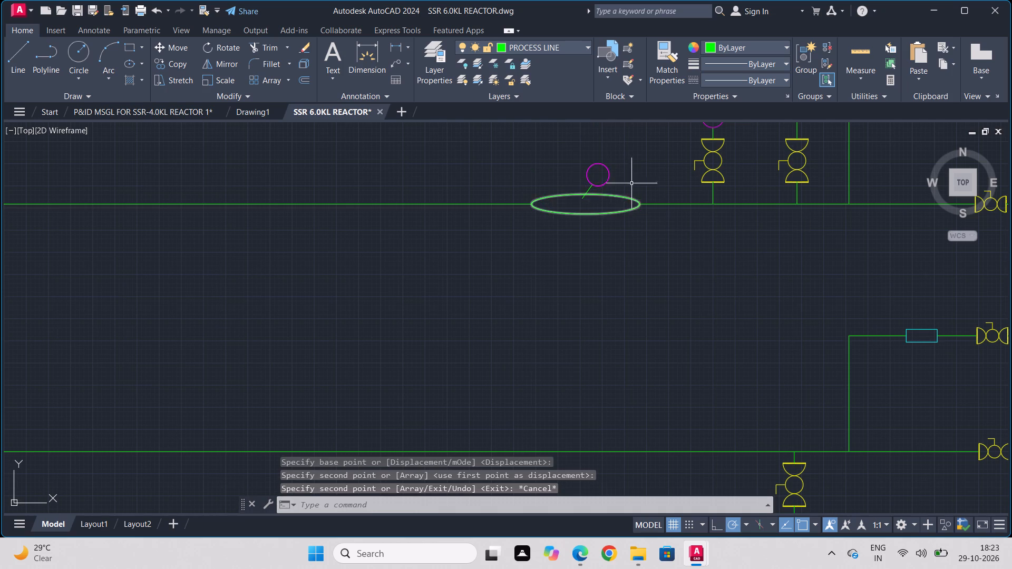
Copy the inline ellipse with its slanted line and circle straight down onto the three process lines below.
click(634, 157)
click(576, 229)
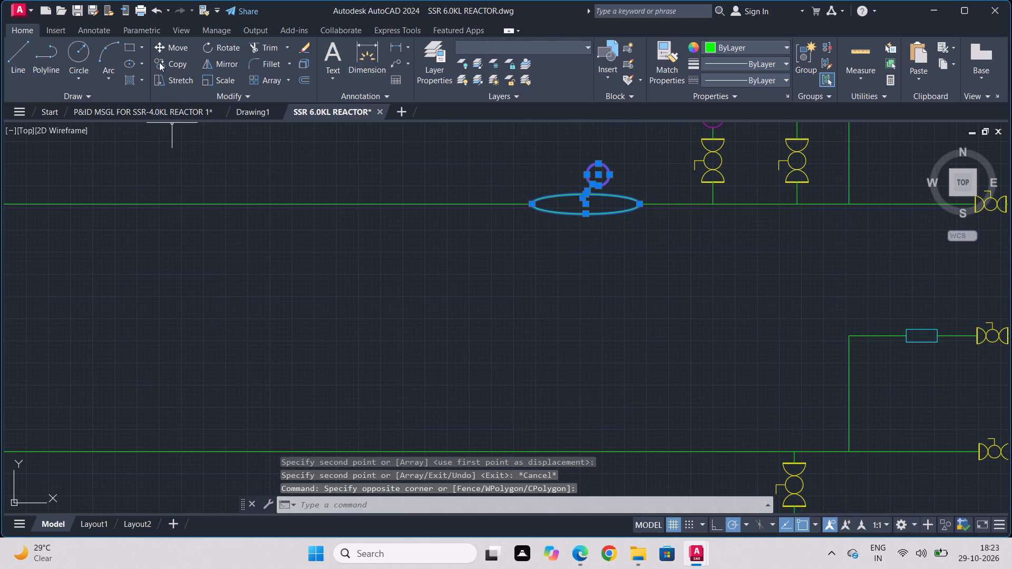
drag(164, 65, 170, 68)
click(640, 206)
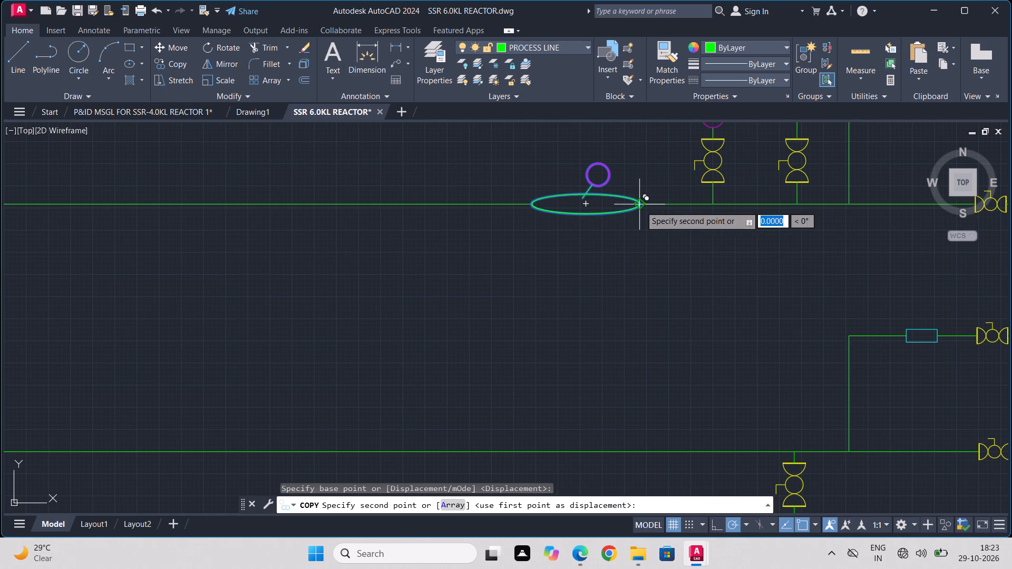
click(640, 449)
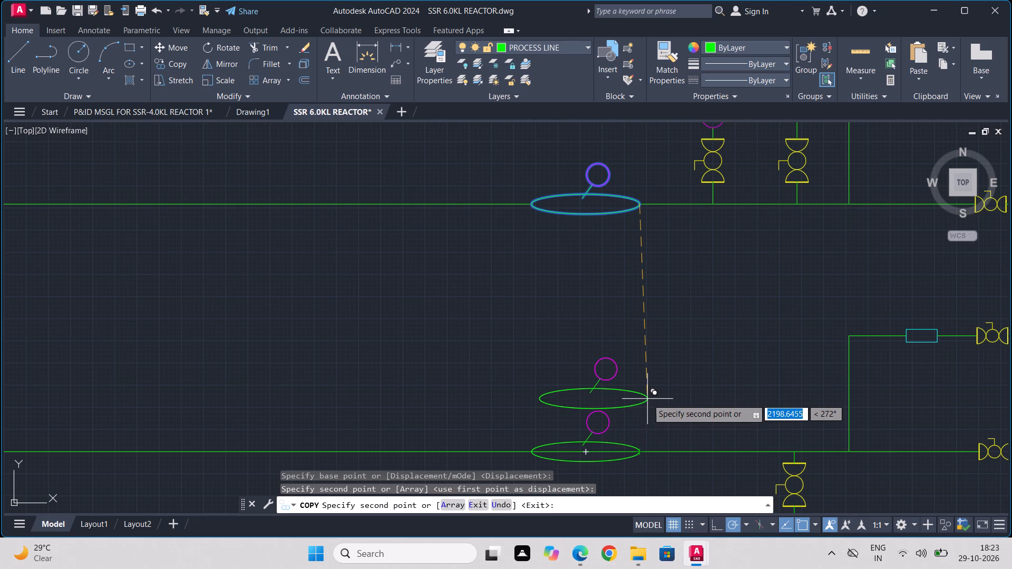
middle_drag(648, 393, 641, 277)
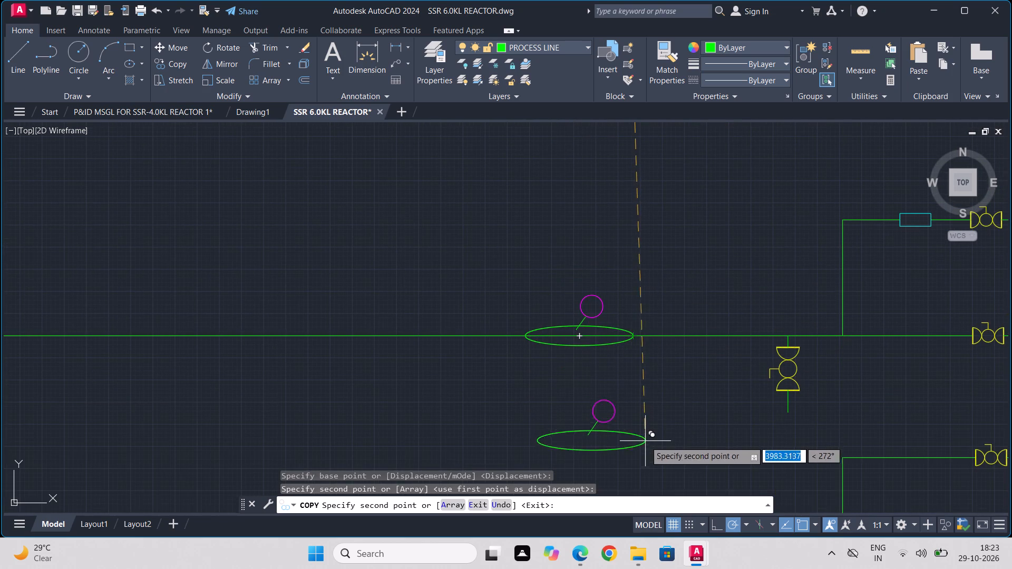
middle_drag(646, 443, 645, 212)
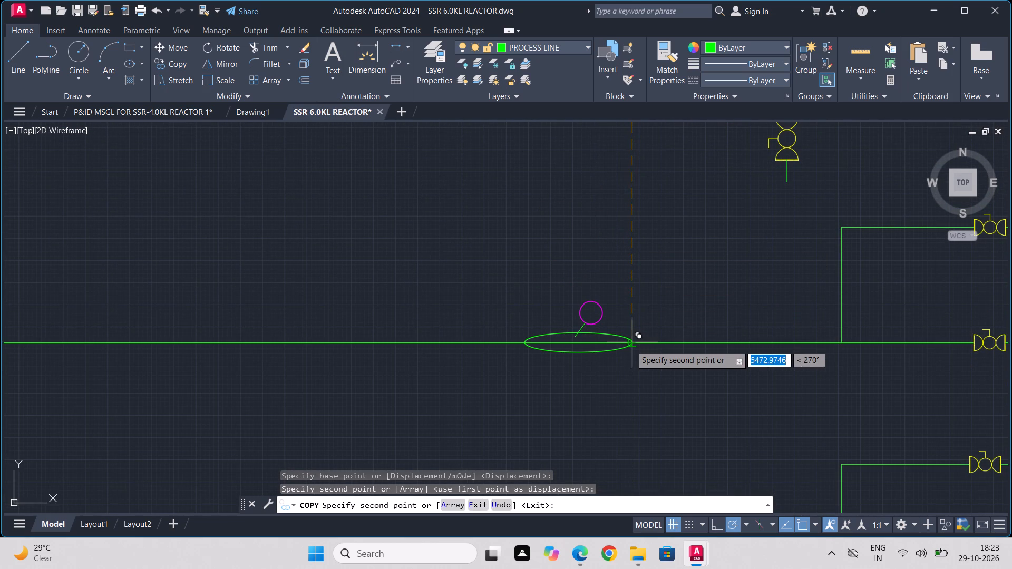
click(630, 345)
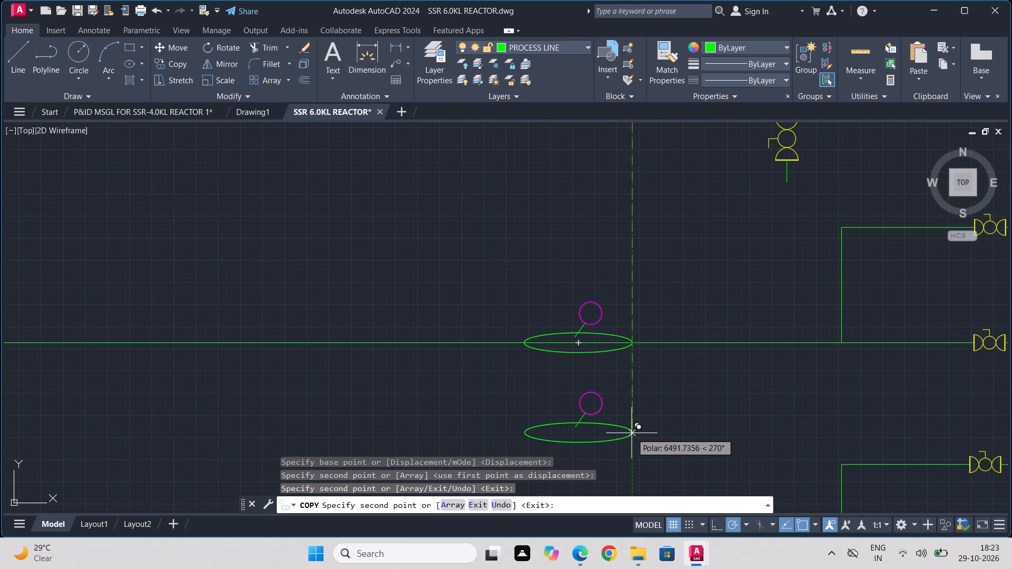
middle_drag(632, 433, 636, 192)
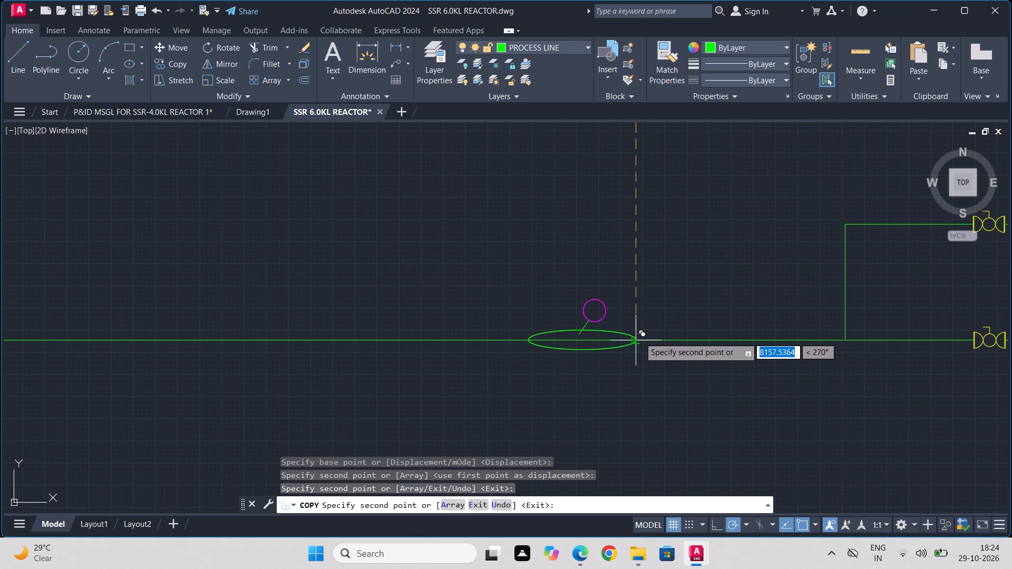
click(639, 338)
scroll(632, 412, down, 1)
middle_drag(632, 410, 637, 270)
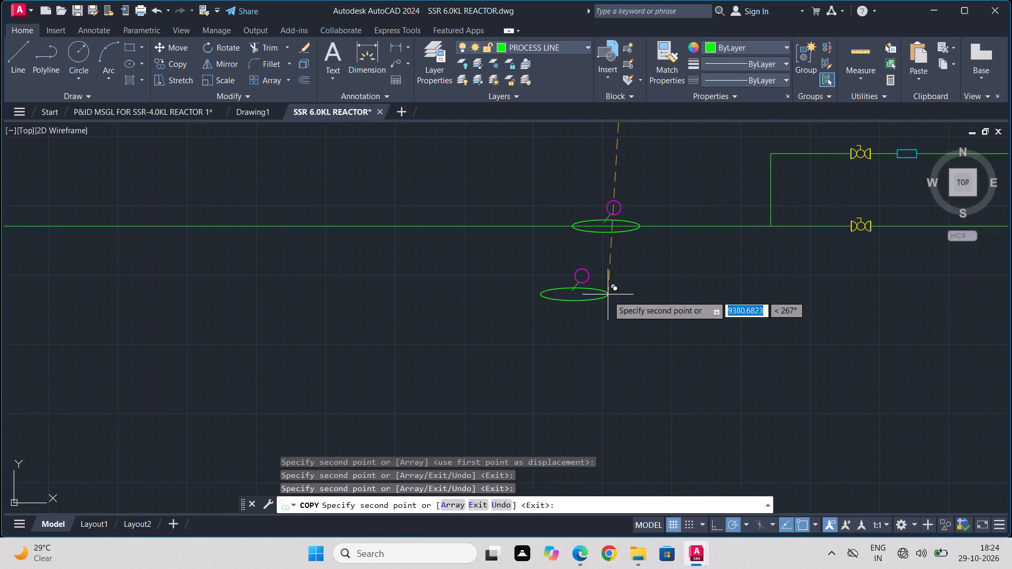
key(Escape)
Copy the cyan solid-charging arrow from the SSR-4.0KL REACTOR 1 drawing into SSR 6.0KL REACTOR, beside the downward valve branch.
middle_drag(648, 166, 607, 470)
scroll(608, 462, down, 1)
scroll(663, 321, up, 1)
middle_drag(663, 400, 665, 341)
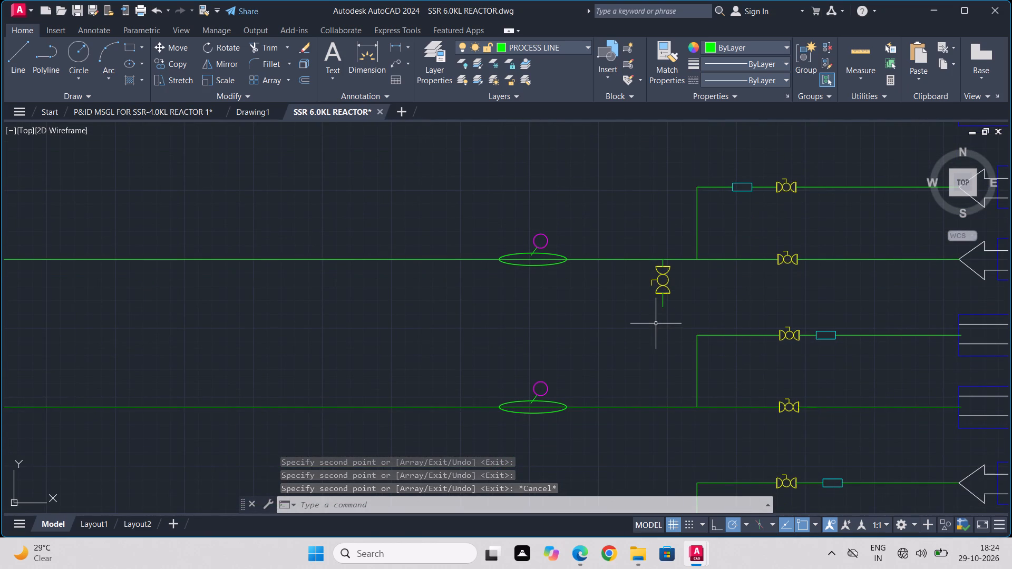
scroll(678, 294, up, 3)
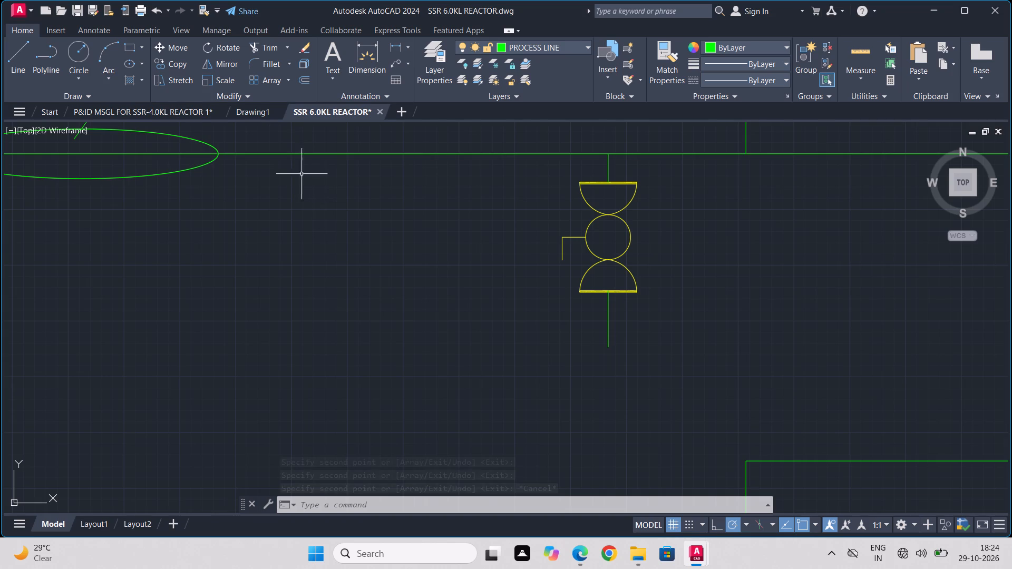
click(165, 114)
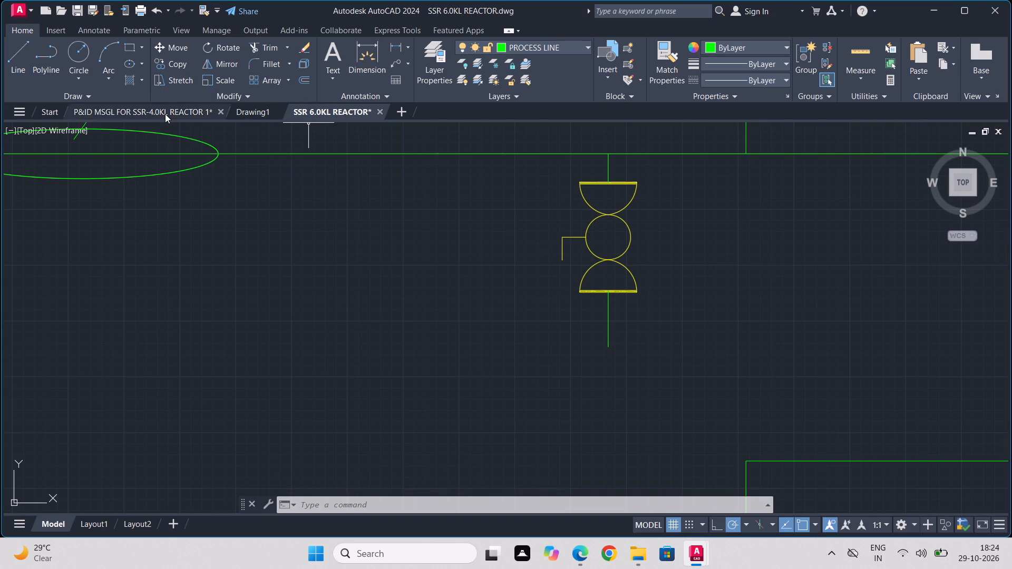
scroll(702, 379, up, 4)
click(783, 267)
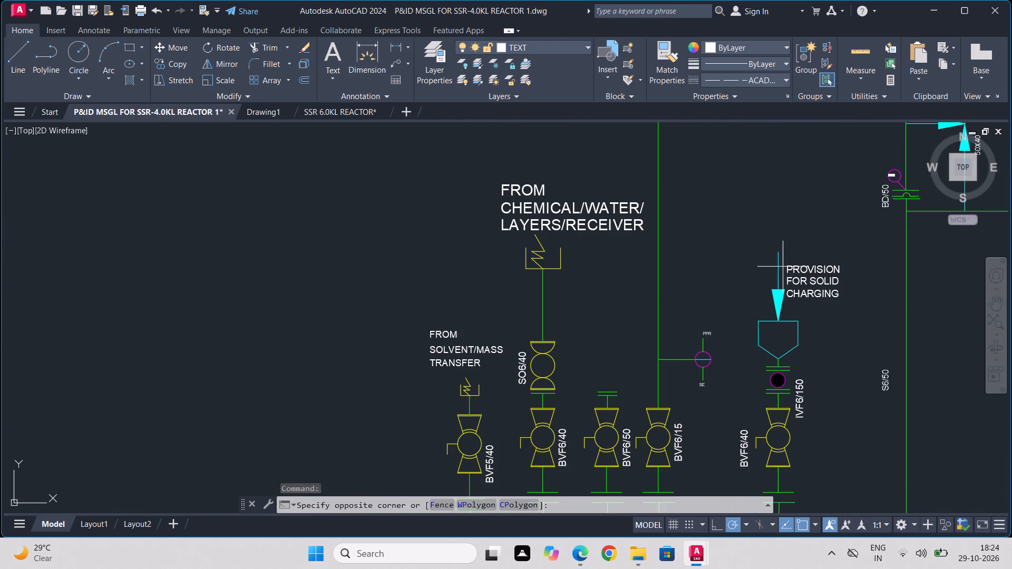
click(767, 283)
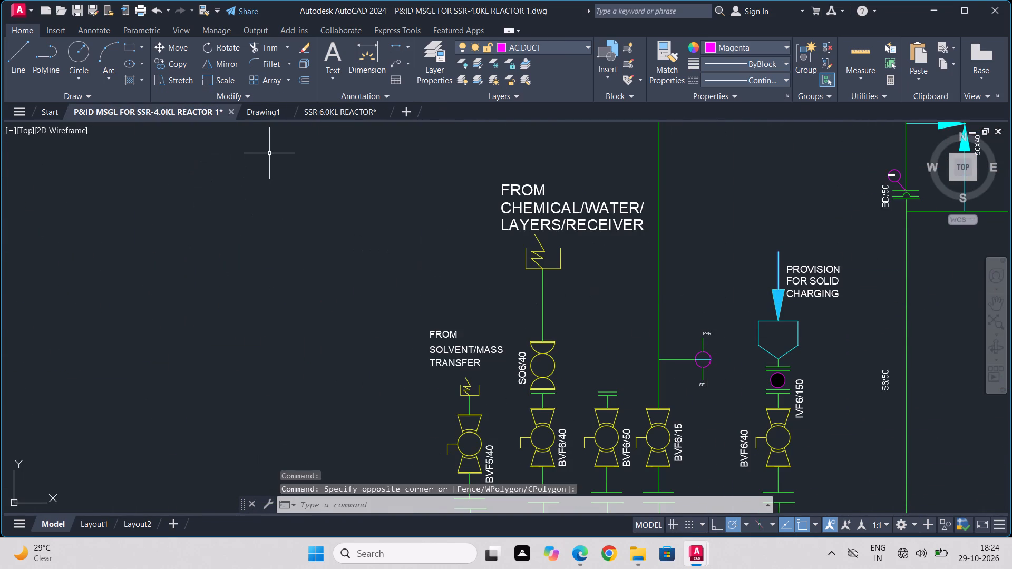
key(ctrl+c)
click(337, 113)
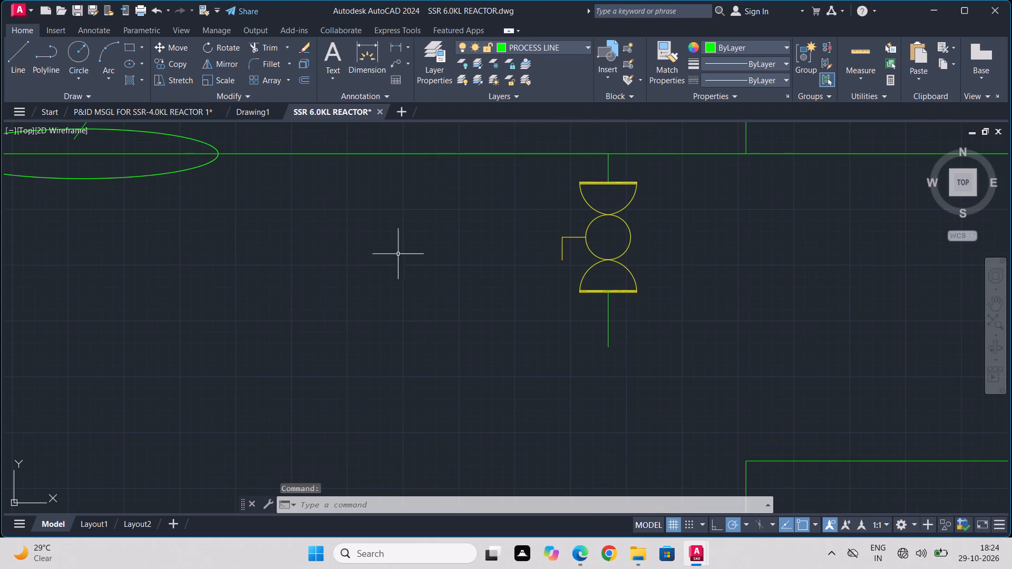
key(ctrl+v)
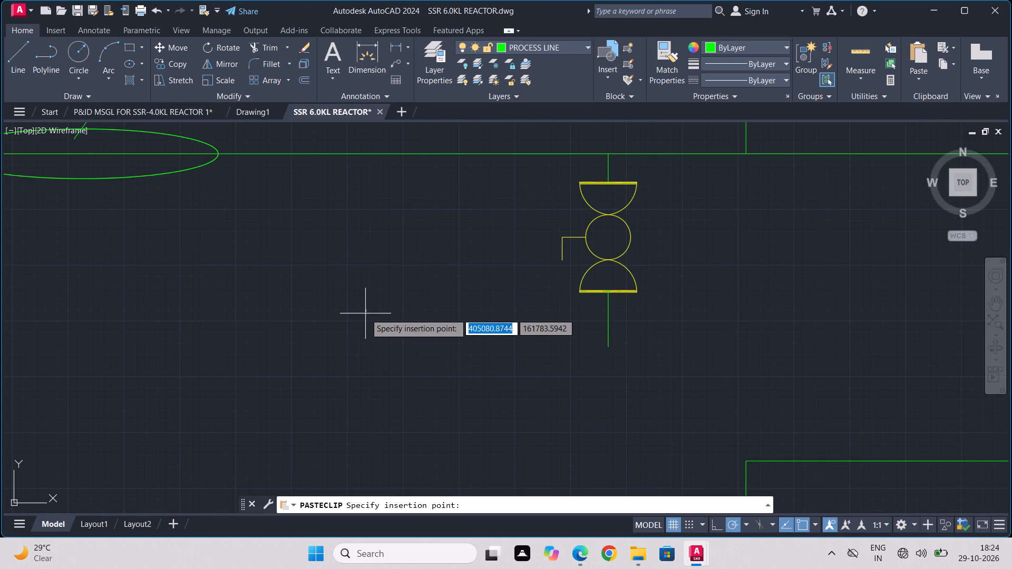
click(365, 313)
Scale up the pasted arrow about its tip until it is roughly as tall as the valve beside it.
click(395, 291)
drag(314, 338, 314, 331)
click(207, 76)
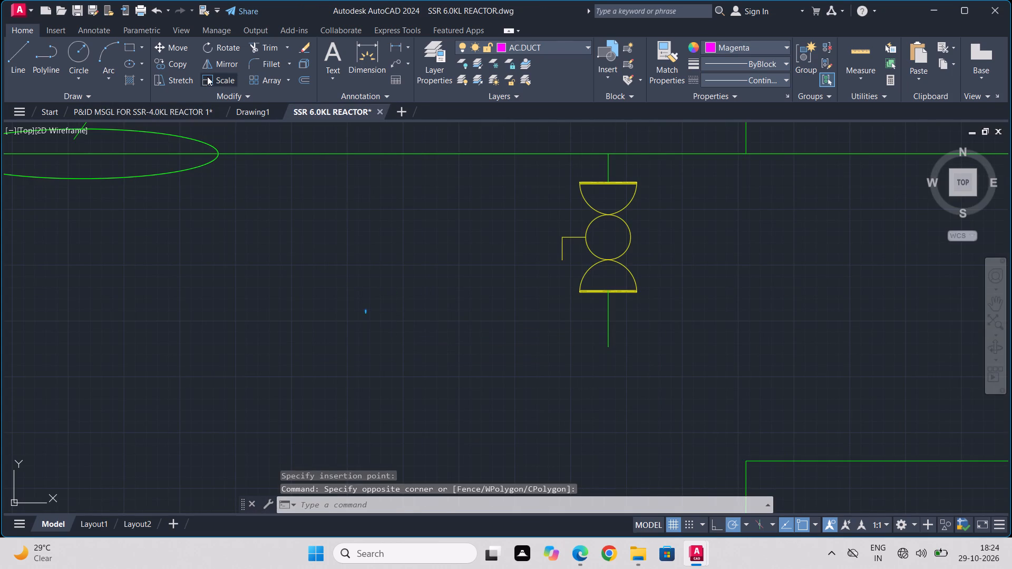
drag(367, 317, 367, 325)
click(406, 359)
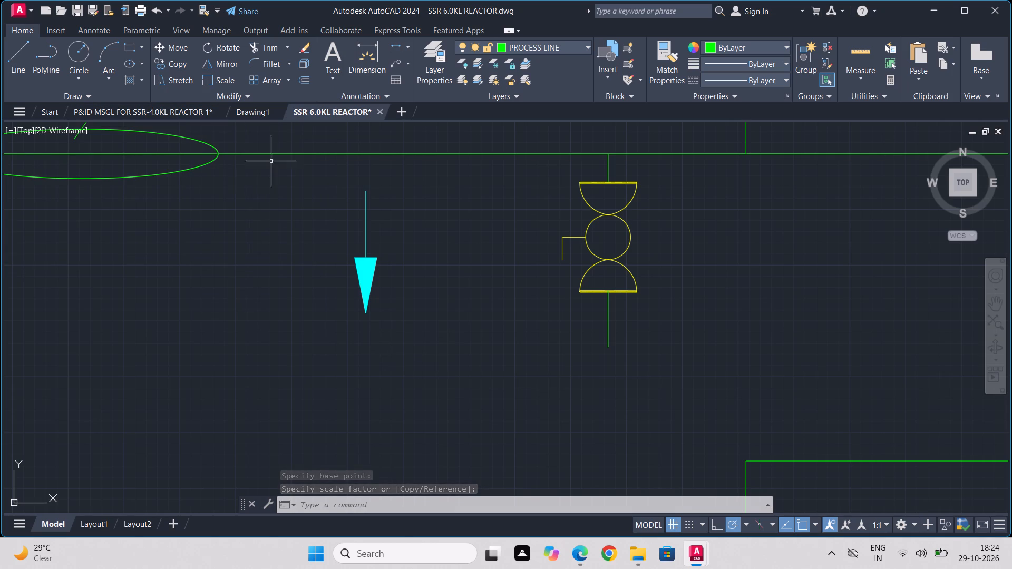
Copy the REDUCER 100 X 50(MS1)(2) callout from the SSR-4.0KL REACTOR 1 drawing into SSR 6.0KL REACTOR, below the cyan arrow.
click(189, 112)
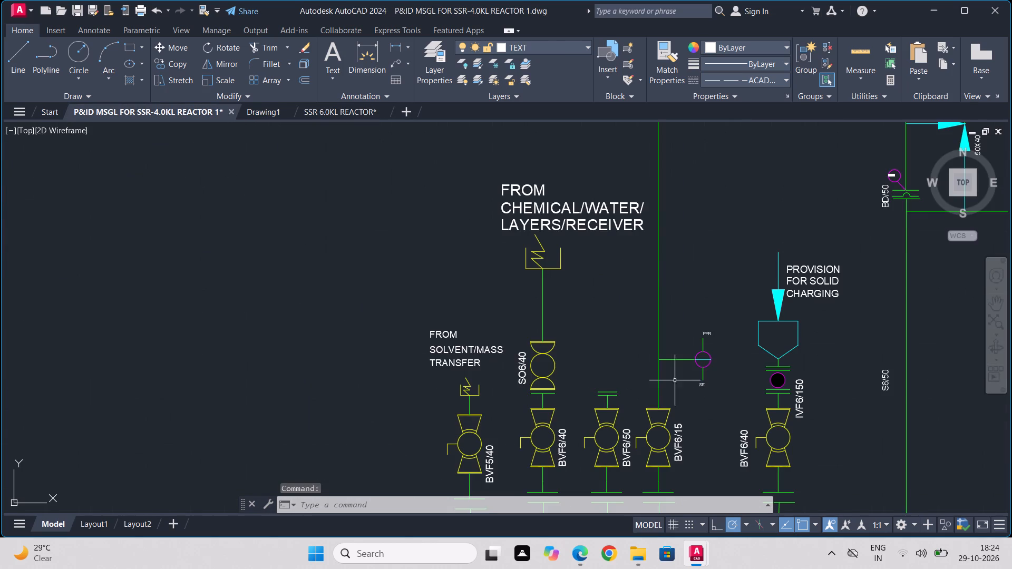
scroll(716, 358, down, 1)
middle_drag(755, 335, 271, 347)
scroll(200, 349, down, 2)
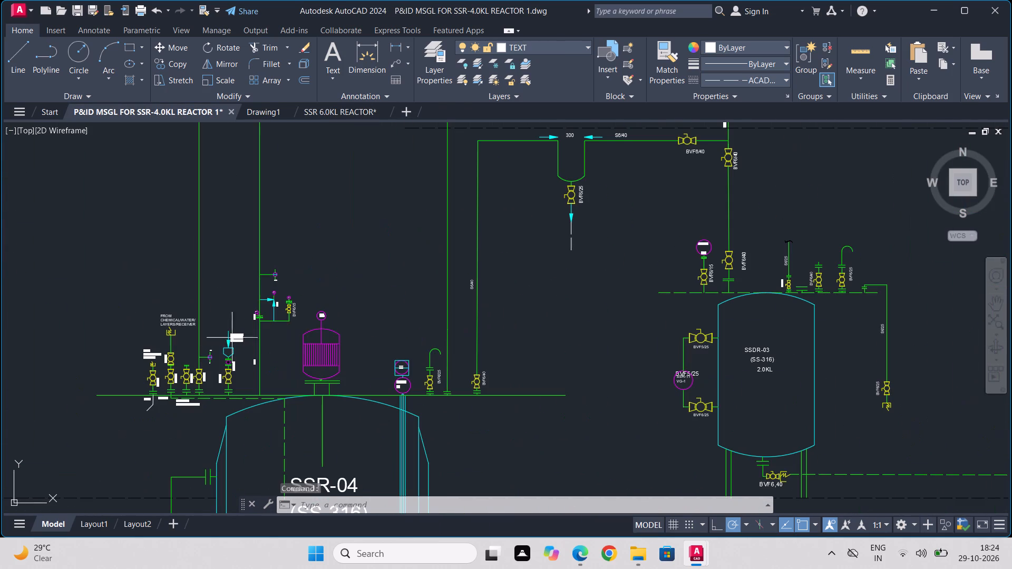
middle_drag(585, 205, 593, 478)
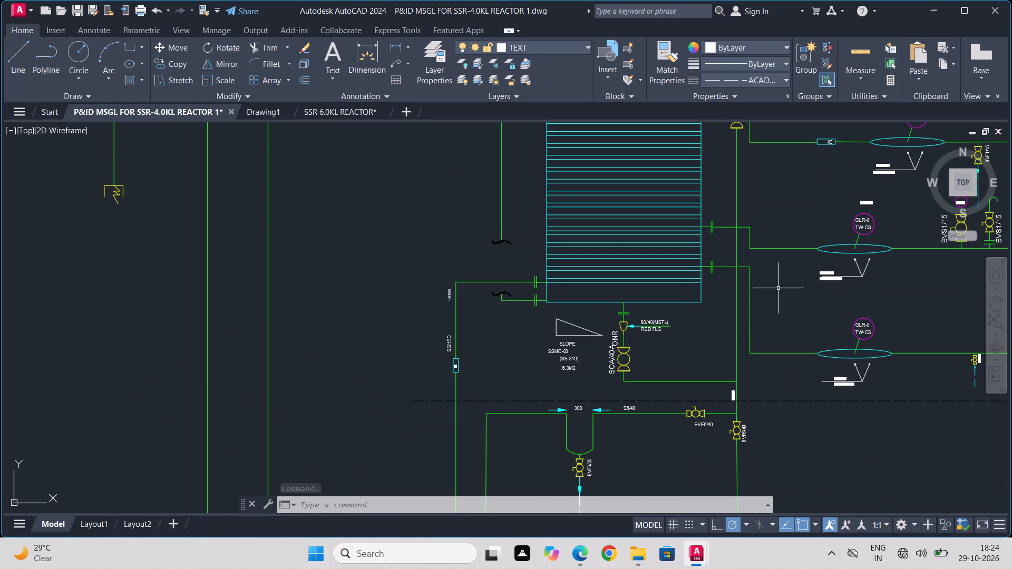
middle_drag(797, 301, 622, 333)
scroll(707, 304, up, 3)
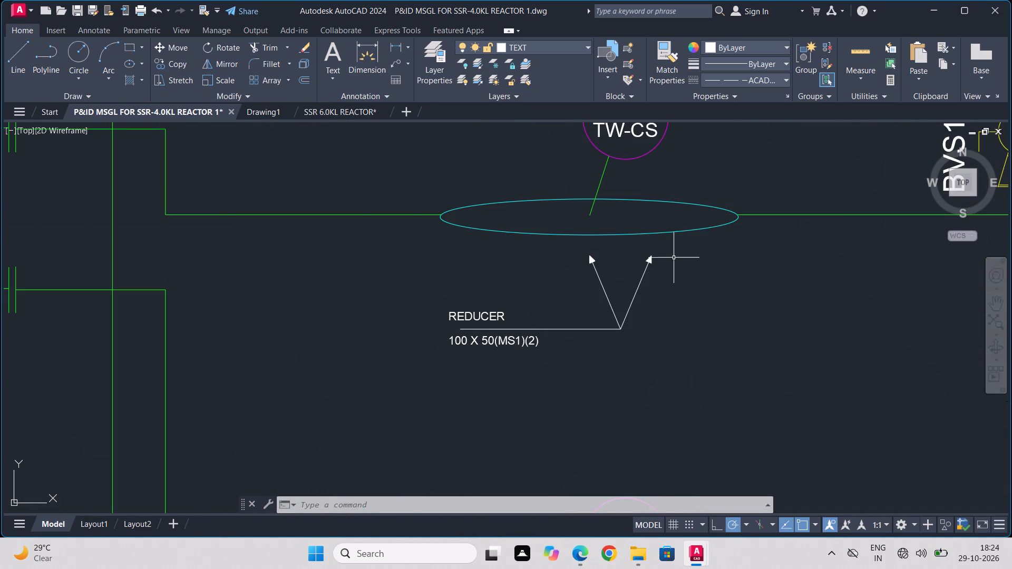
click(674, 257)
click(437, 386)
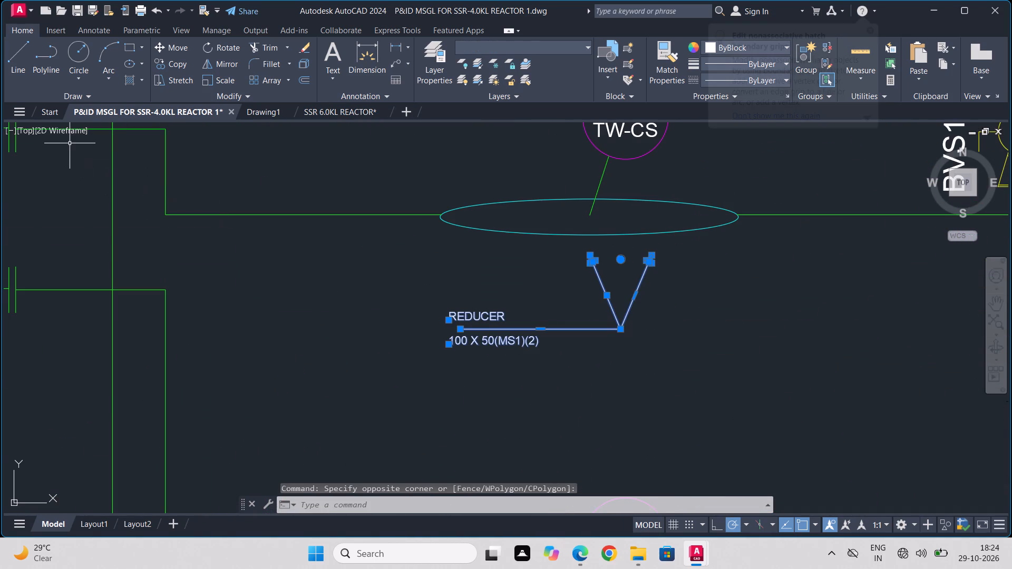
key(ctrl+c)
click(343, 113)
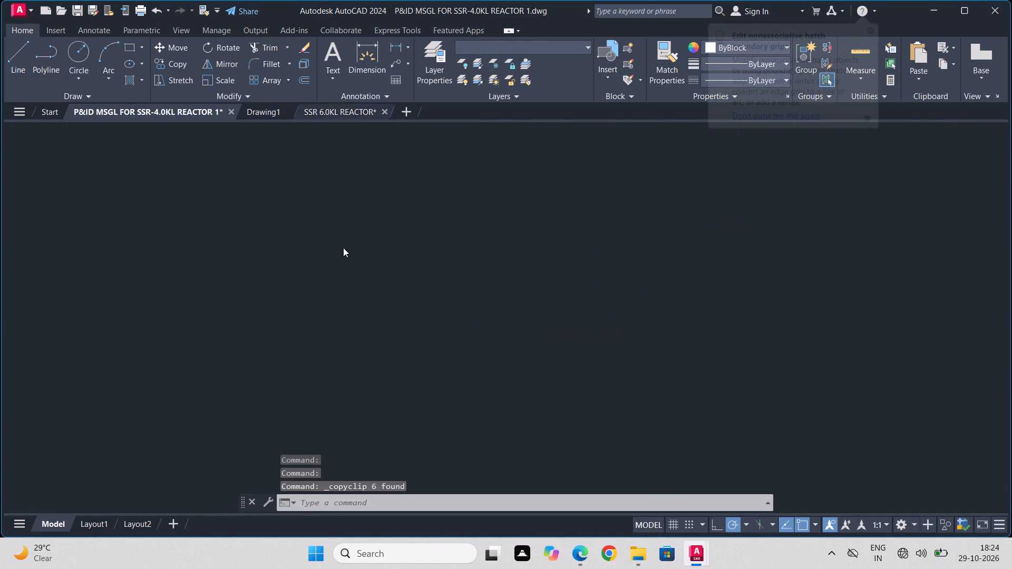
key(ctrl+v)
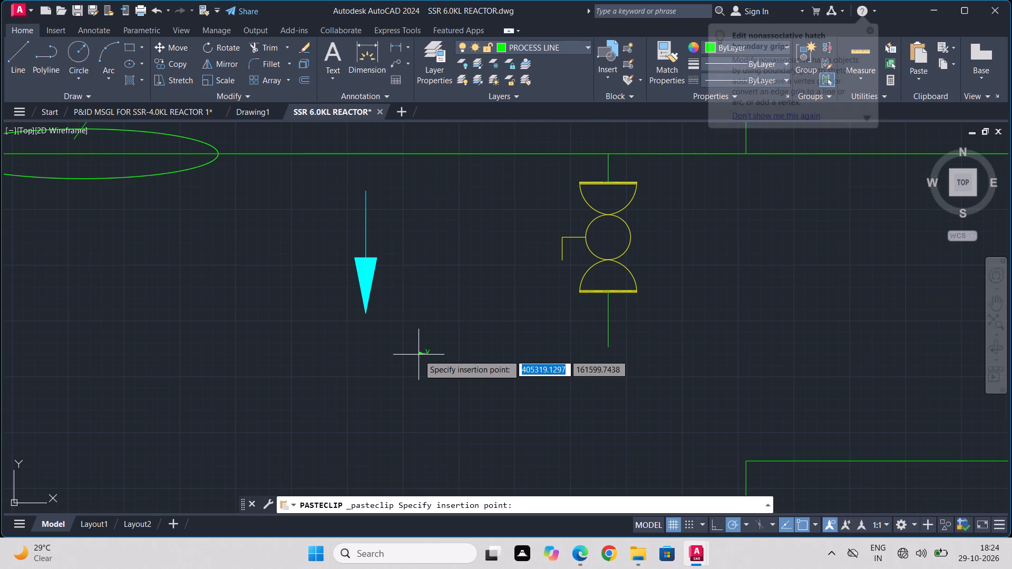
click(419, 355)
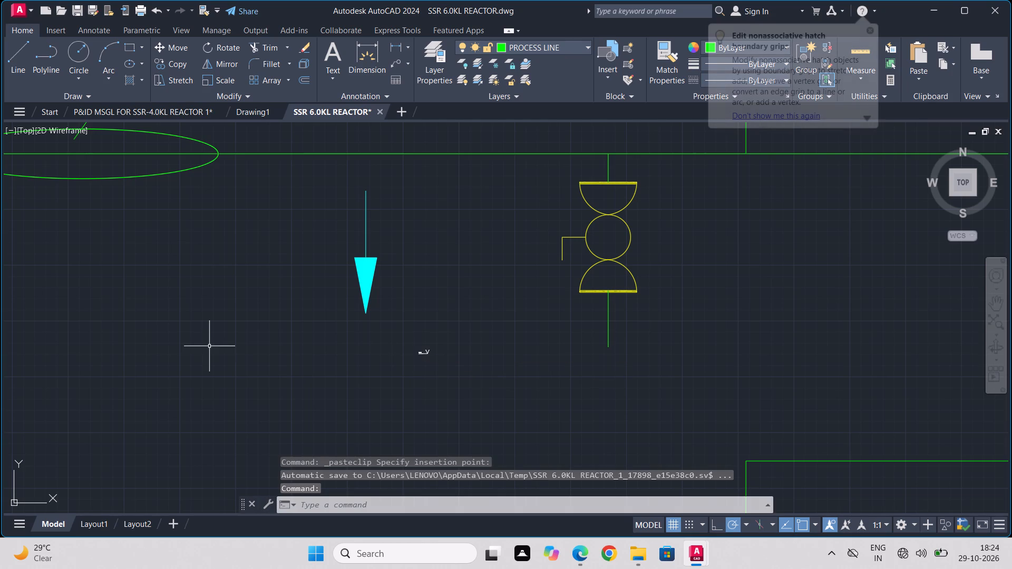
Scale up the pasted reducer callout about its arrowhead end until its text is readable beside the valve branch.
drag(501, 330, 465, 340)
click(365, 397)
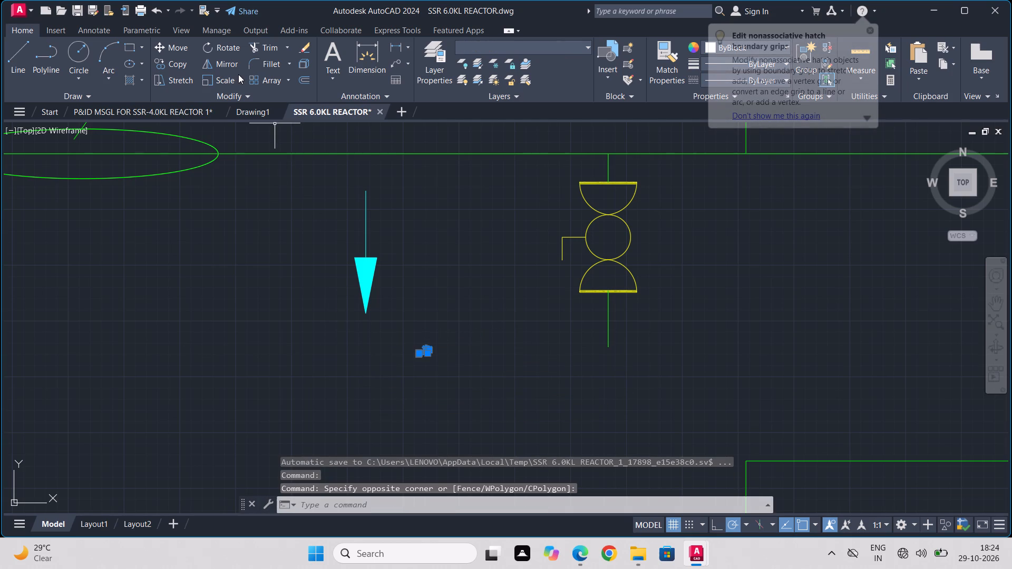
click(219, 84)
drag(429, 346, 451, 323)
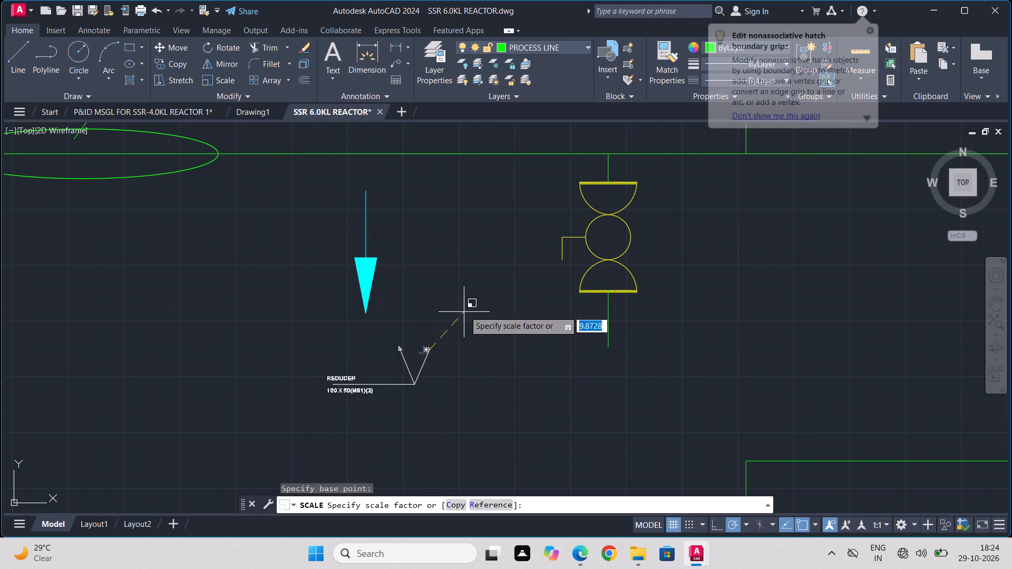
click(492, 292)
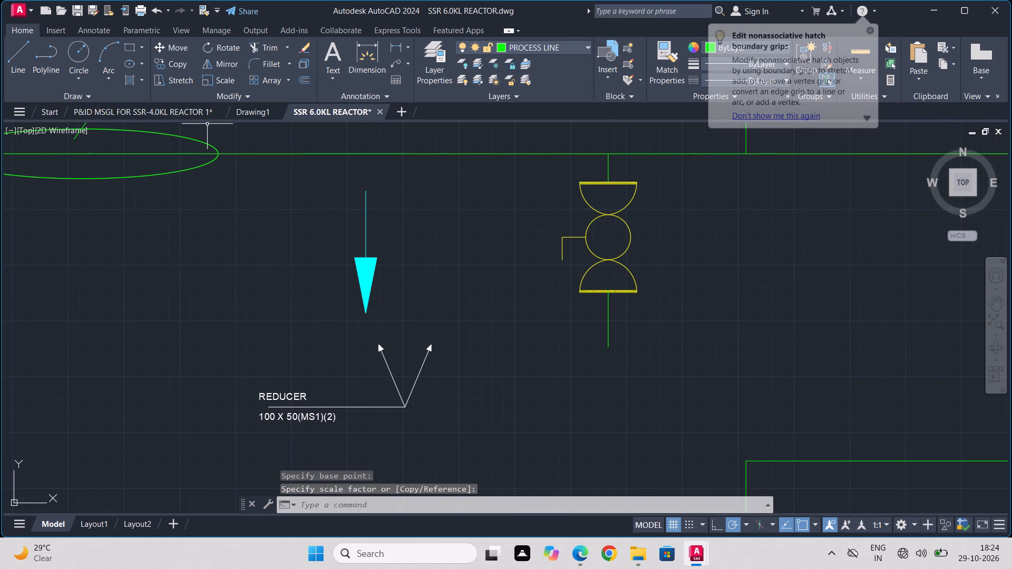
Close the SSR-4.0KL REACTOR 1 drawing and the empty Drawing1, leaving SSR 6.0KL REACTOR open.
click(227, 109)
click(231, 110)
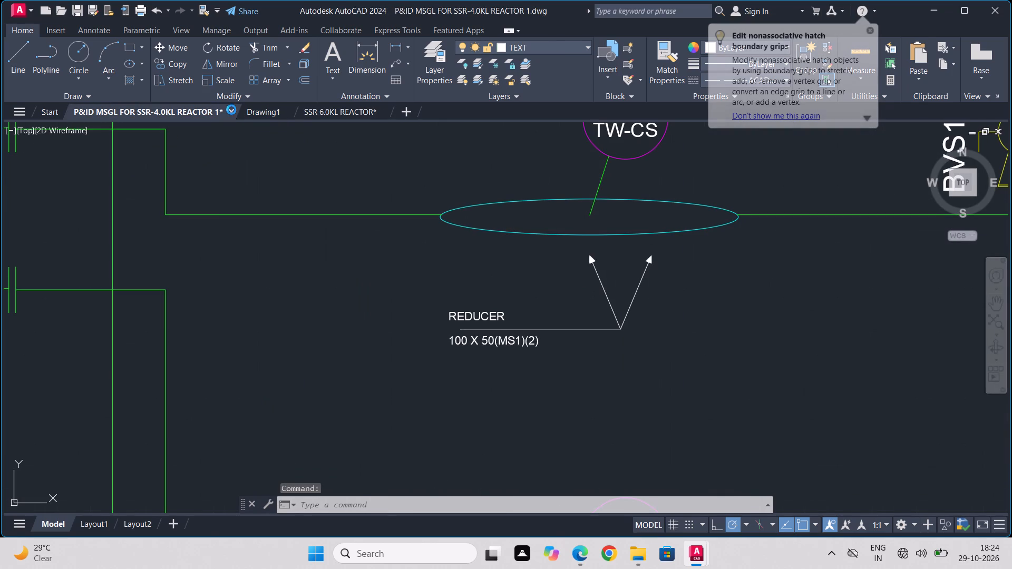
click(482, 300)
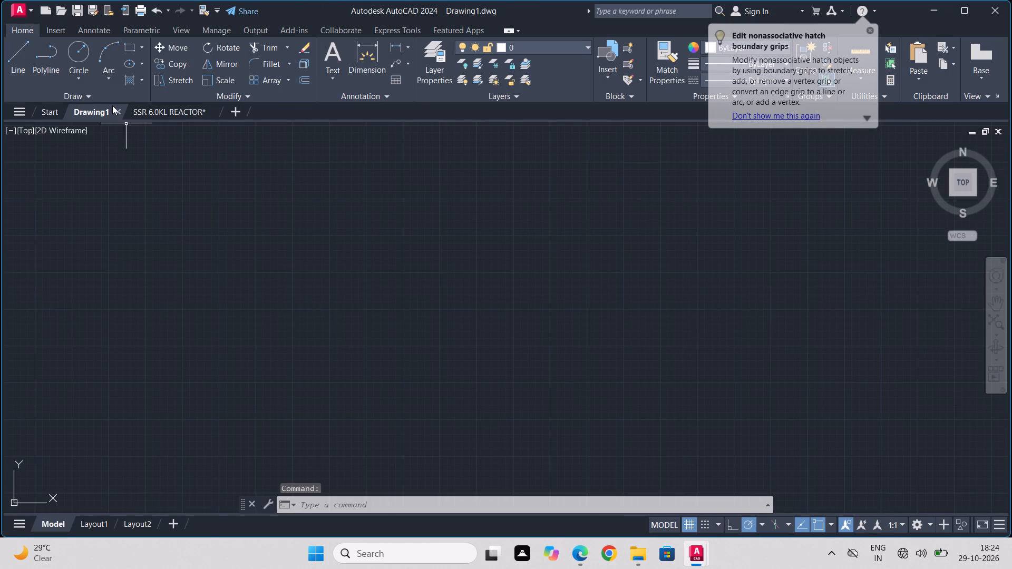
click(113, 107)
click(114, 111)
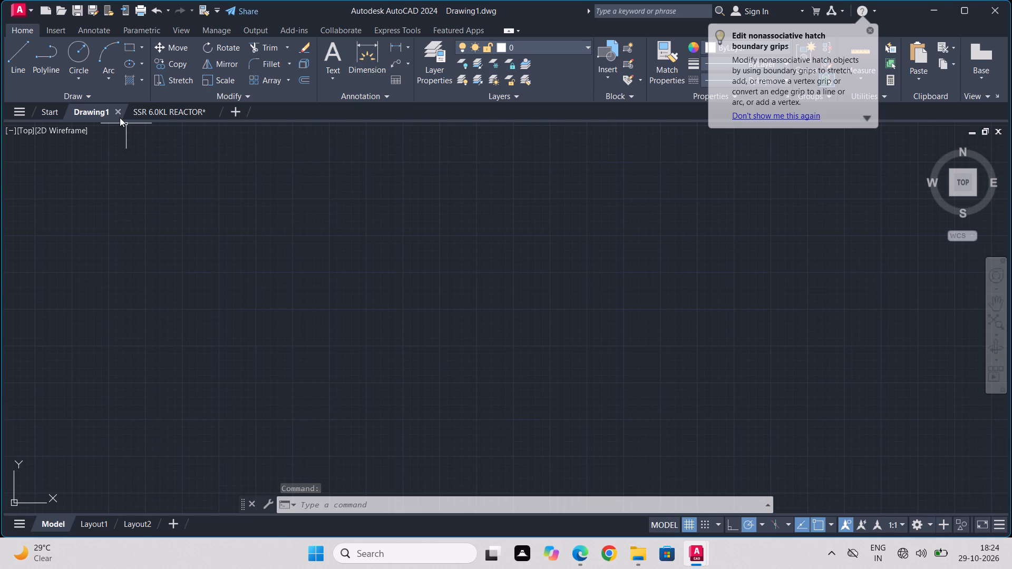
click(121, 114)
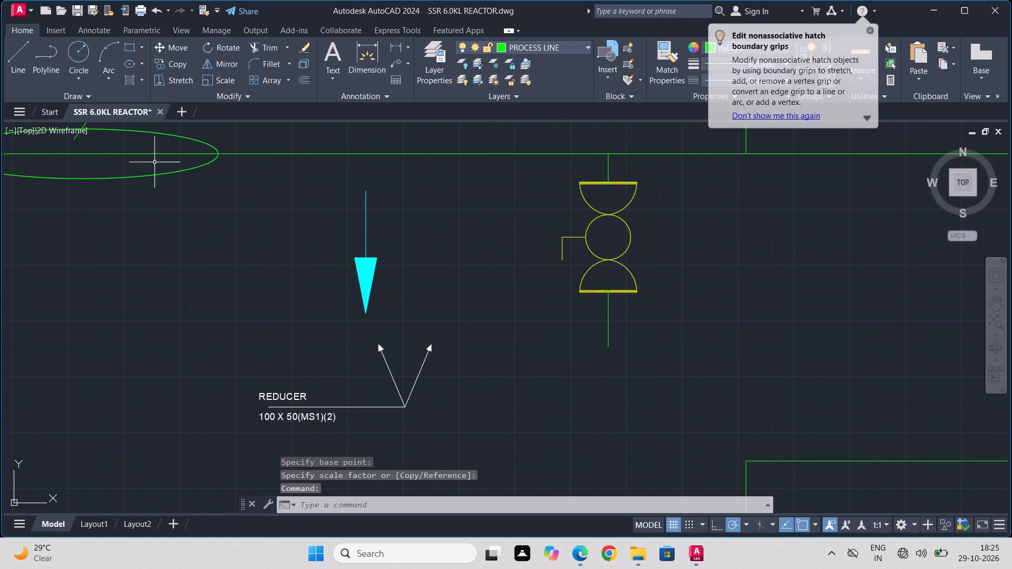
Copy the cyan arrow from its top end onto the lower end of the downward valve branch.
scroll(483, 384, down, 2)
middle_drag(547, 412, 559, 329)
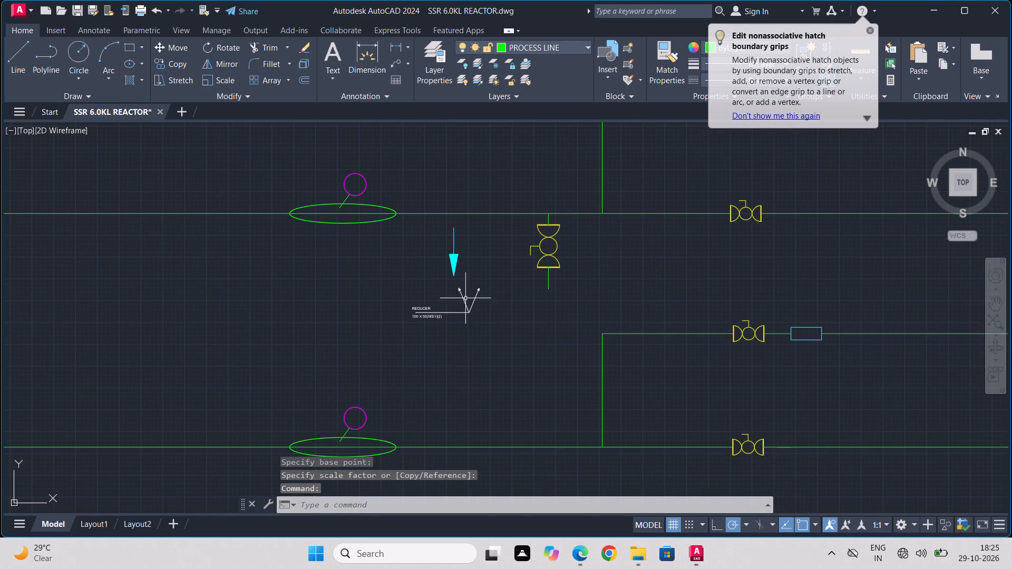
scroll(462, 279, up, 1)
click(466, 200)
click(359, 259)
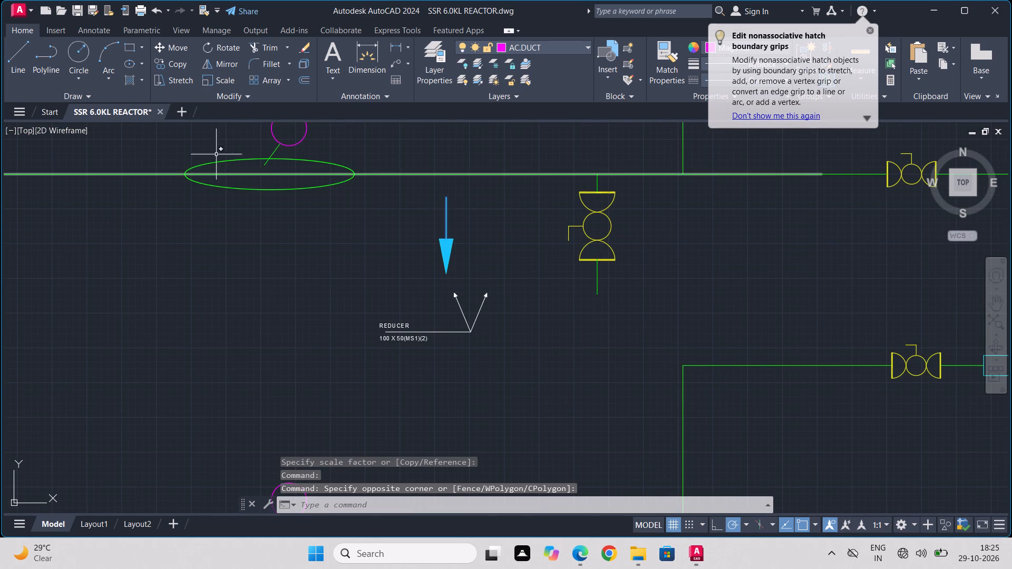
click(180, 67)
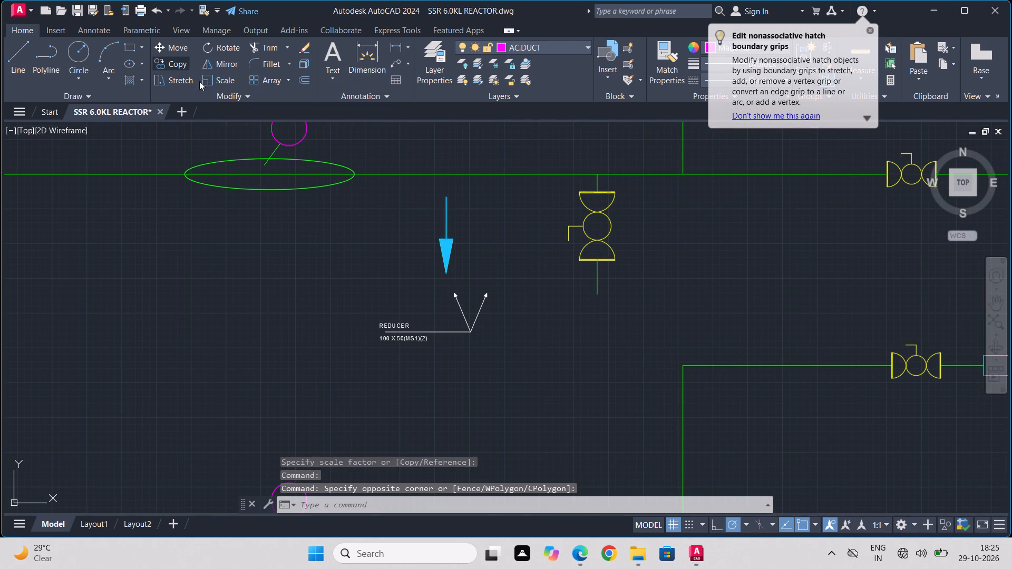
click(446, 200)
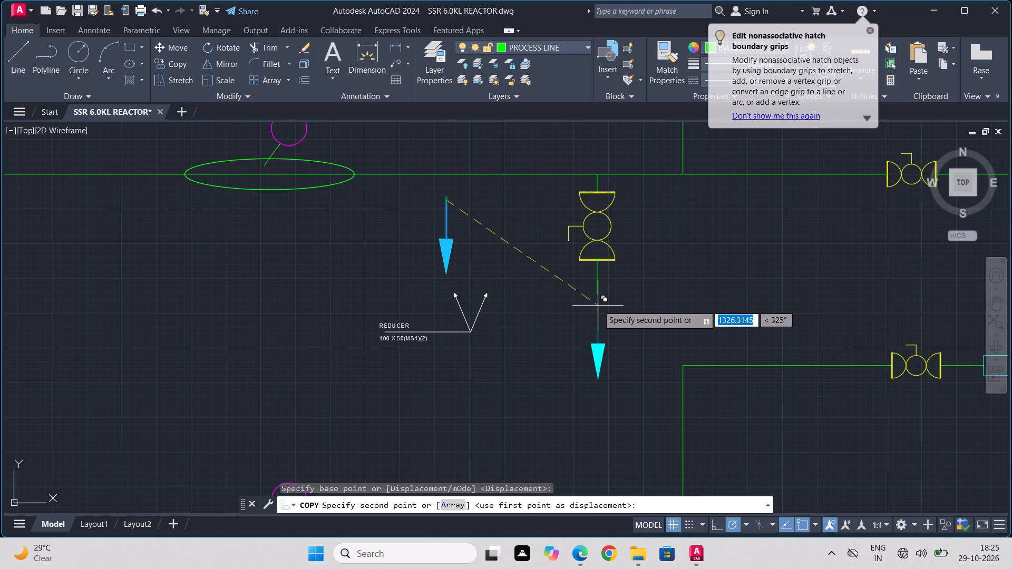
click(597, 297)
key(Escape)
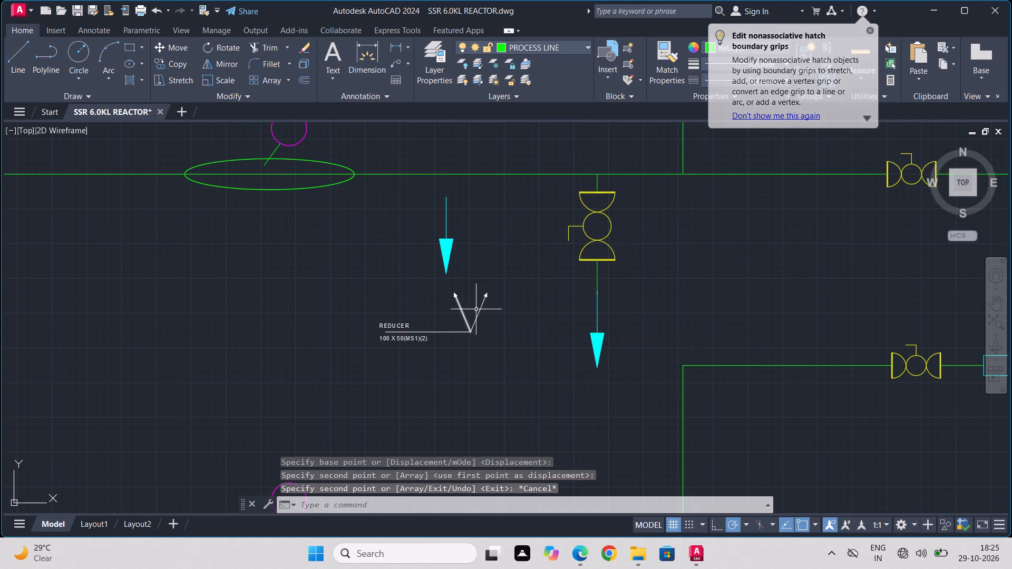
Scale down the copied arrow about its top end by a factor of about 0.46.
click(634, 308)
click(544, 358)
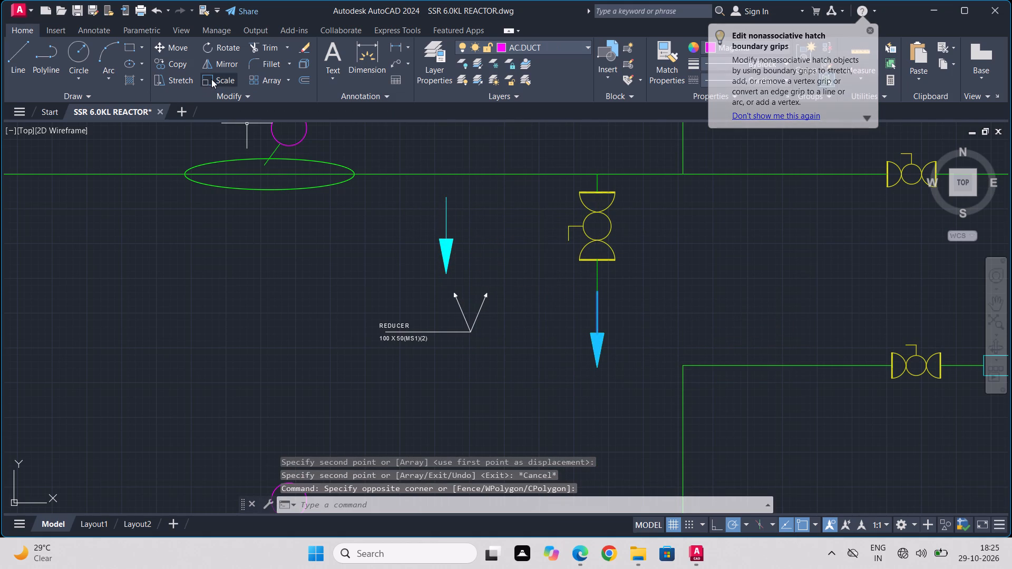
click(211, 79)
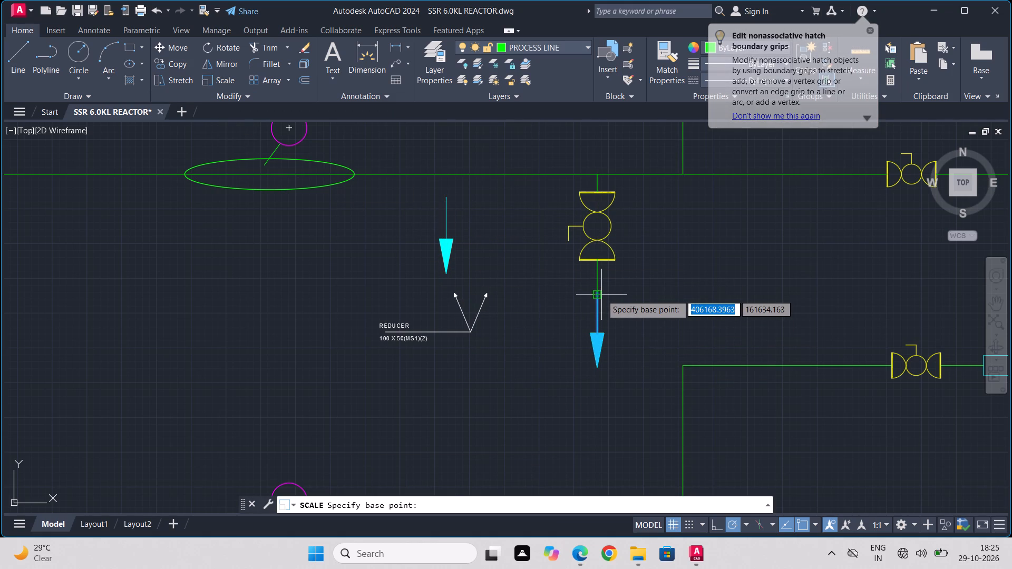
click(596, 297)
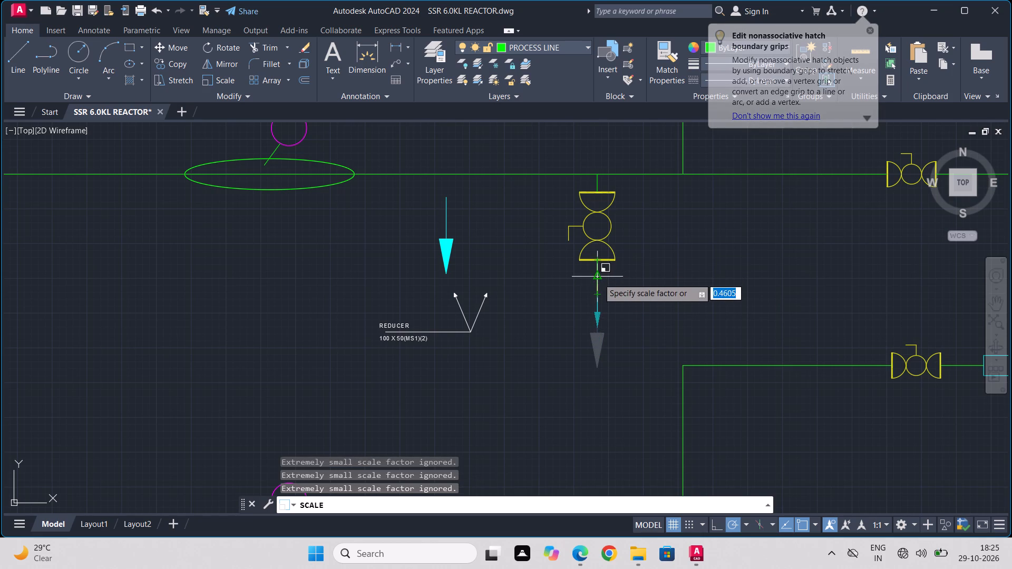
click(599, 282)
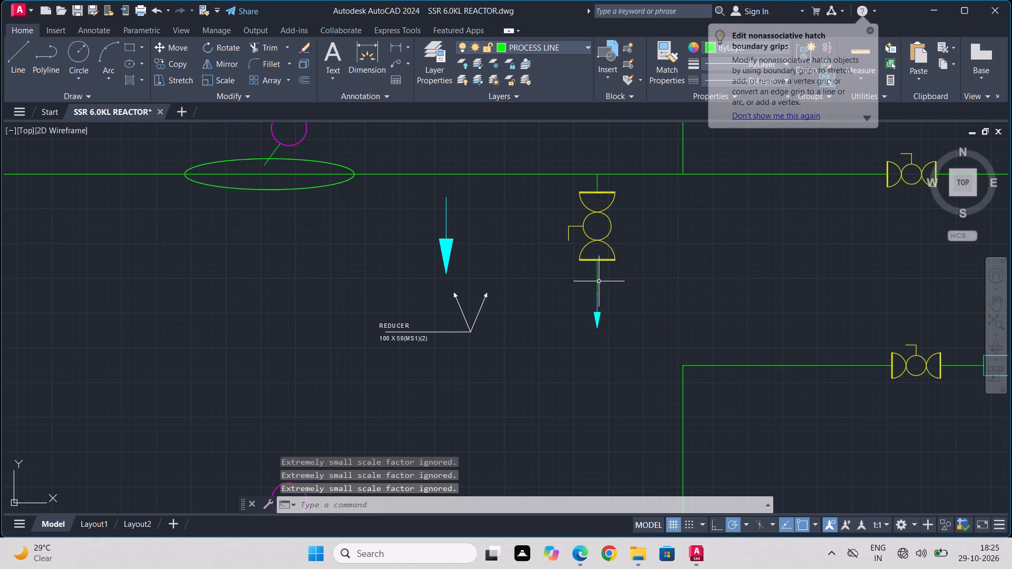
Delete the green stub line between the downward valve and the small arrow.
click(600, 280)
click(576, 290)
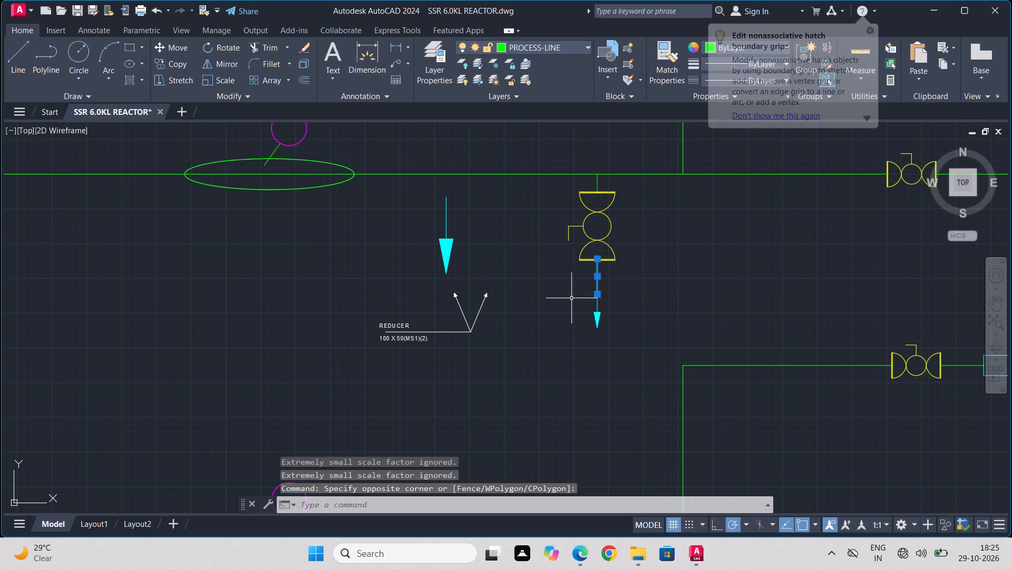
key(Escape)
drag(608, 272, 602, 274)
click(563, 285)
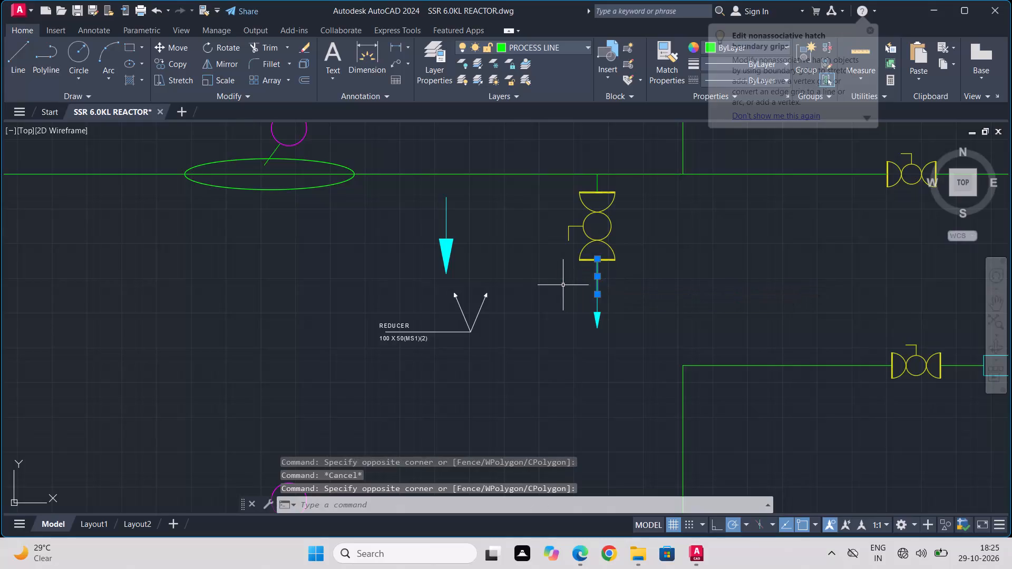
key(Delete)
Move the small cyan arrow up so its top end meets the bottom of the valve.
click(613, 298)
click(544, 335)
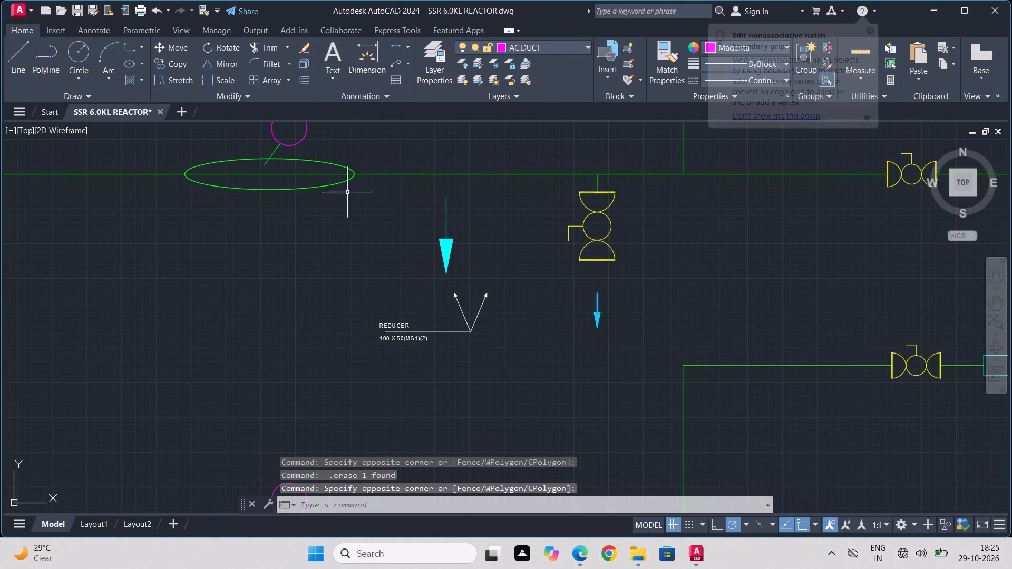
click(178, 50)
click(598, 292)
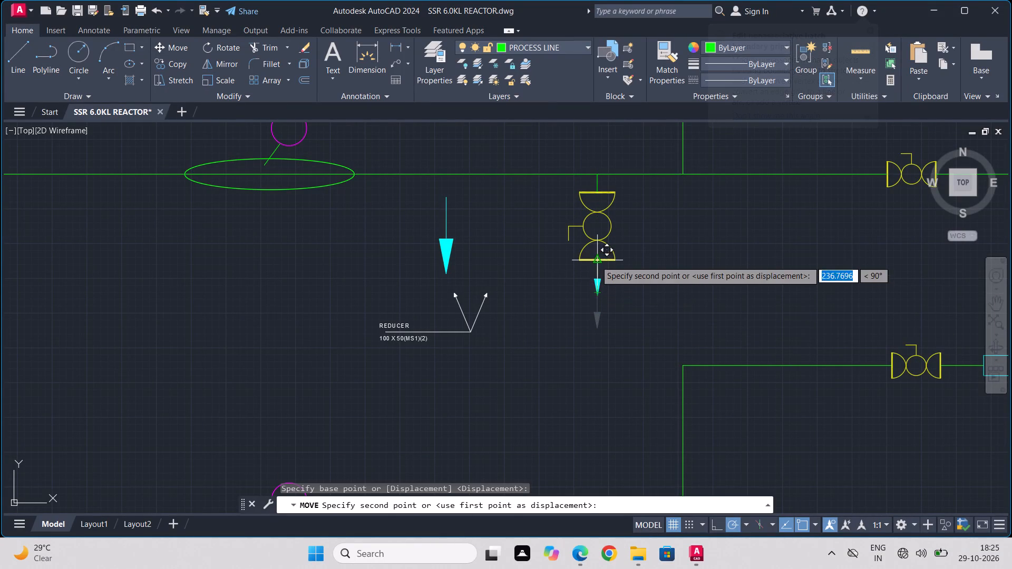
click(596, 261)
Draw a vertical line about 419 units long straight down from the tip of the small arrow.
key(l)
key(Return)
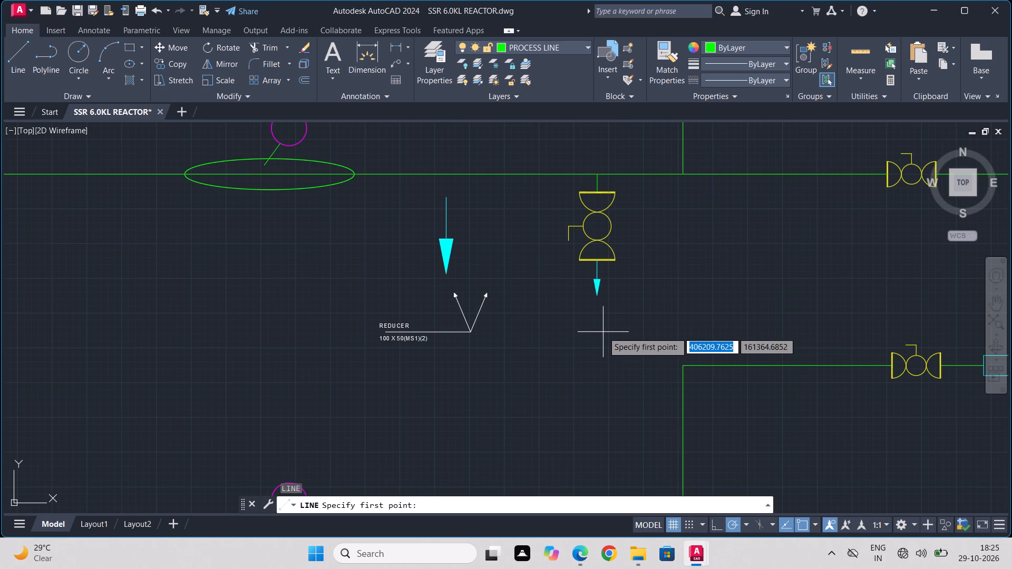
click(598, 299)
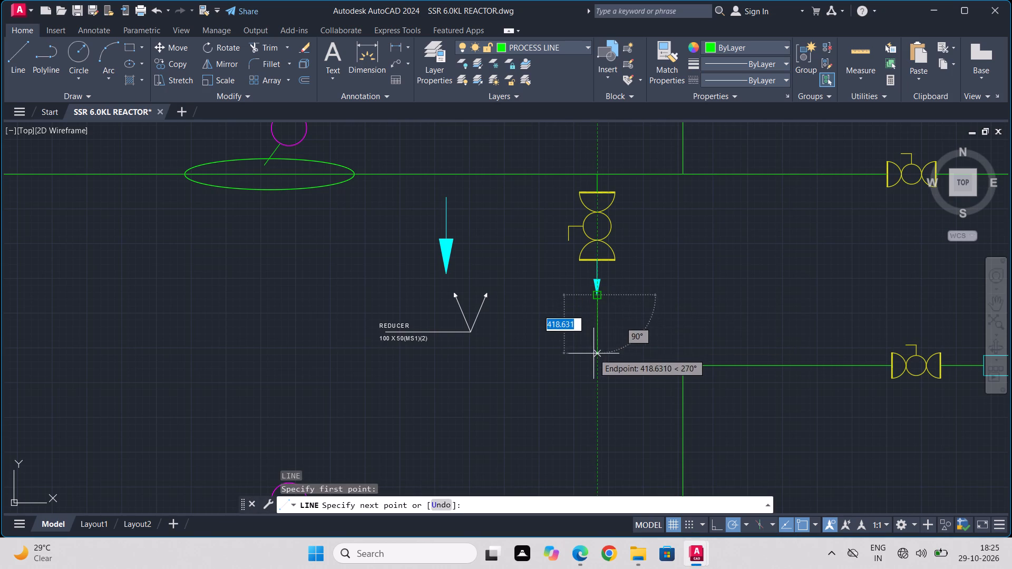
click(593, 354)
key(Escape)
Set the linetype of the vertical line below the small arrow to ACAD_ISO02W100.
drag(618, 317, 601, 333)
click(565, 365)
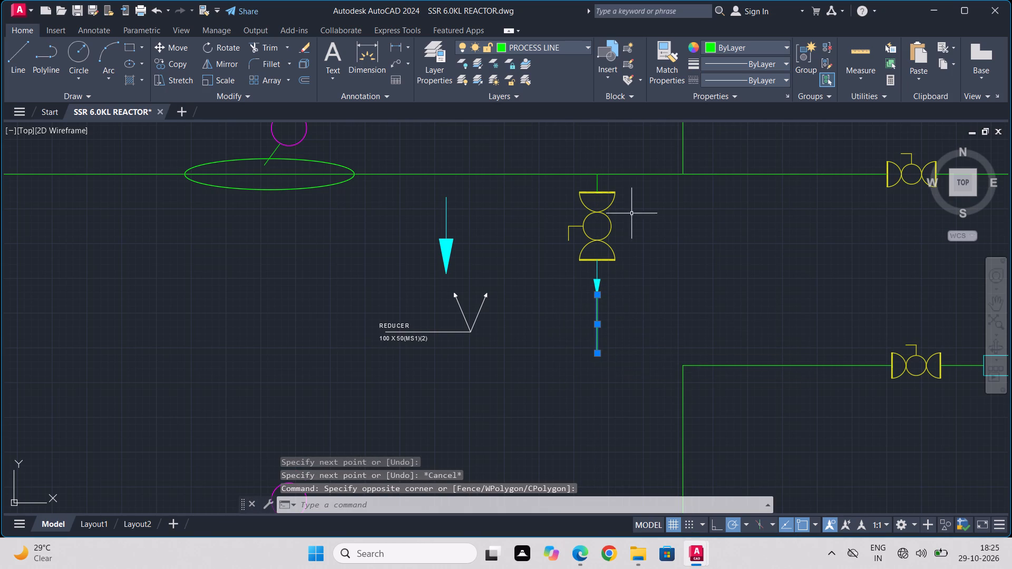
click(766, 81)
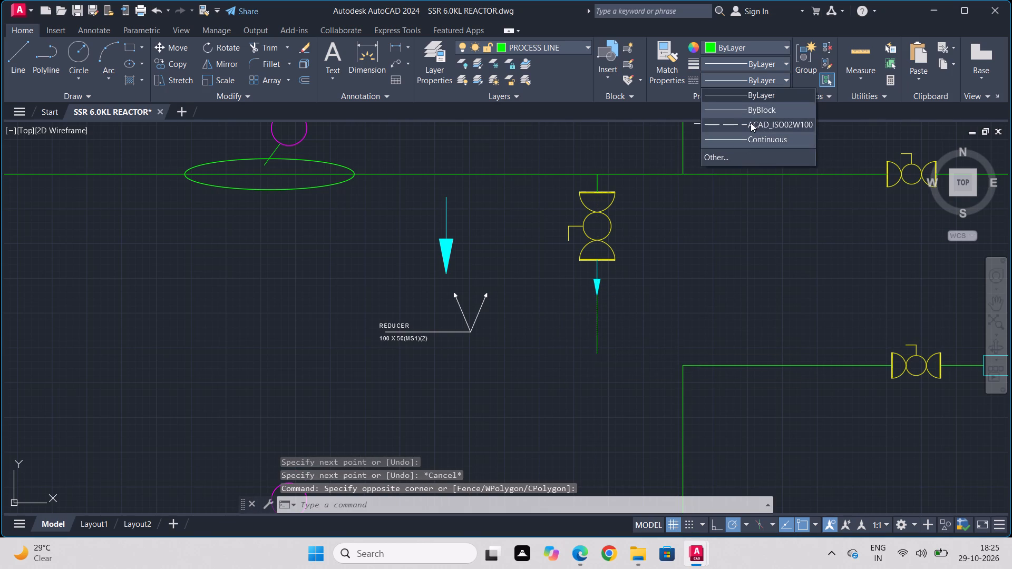
click(751, 123)
key(Escape)
Set the colour of the dashed vertical line below the small arrow to Cyan.
scroll(589, 337, up, 1)
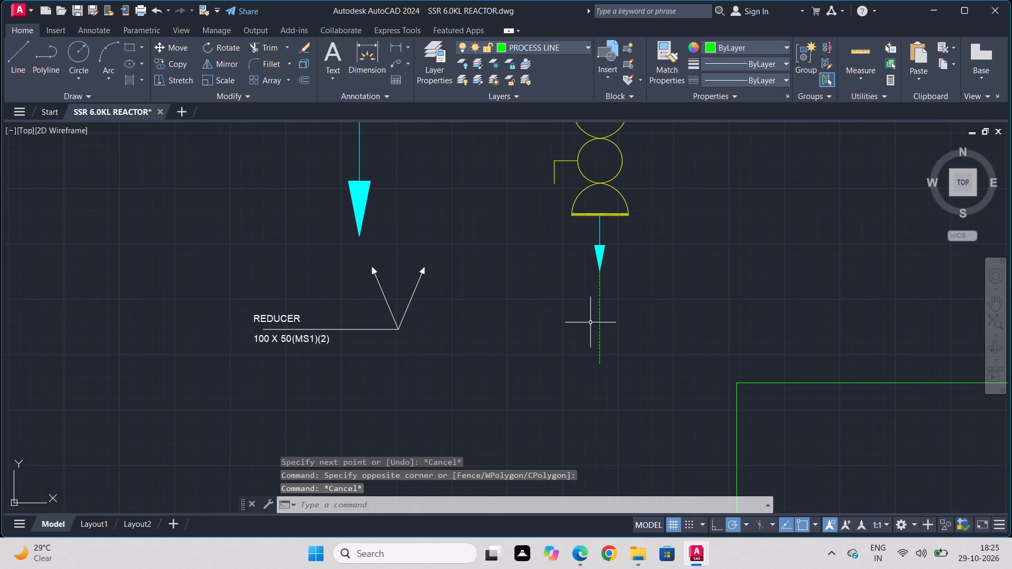
click(625, 295)
click(583, 330)
click(693, 44)
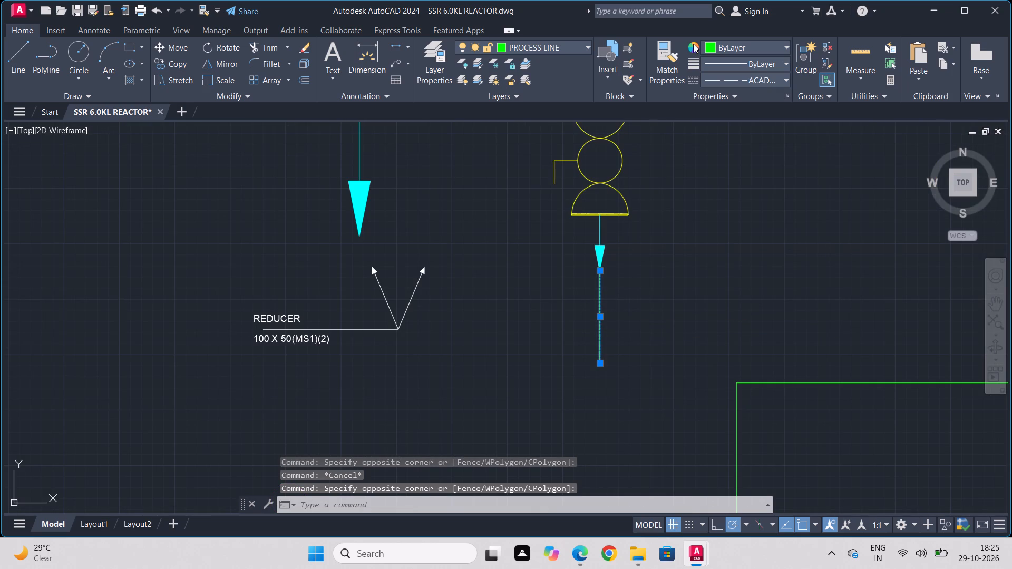
click(704, 45)
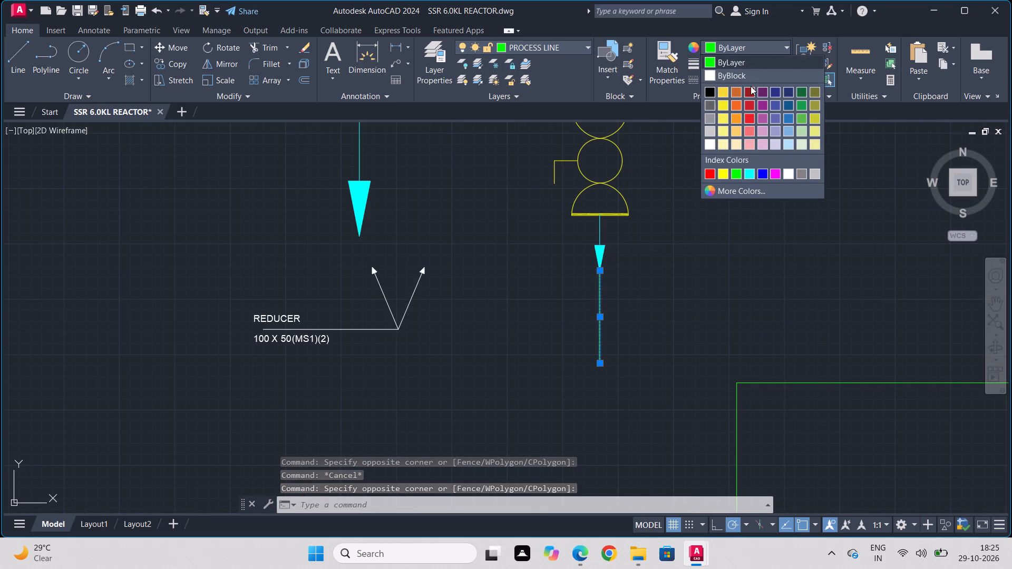
click(746, 171)
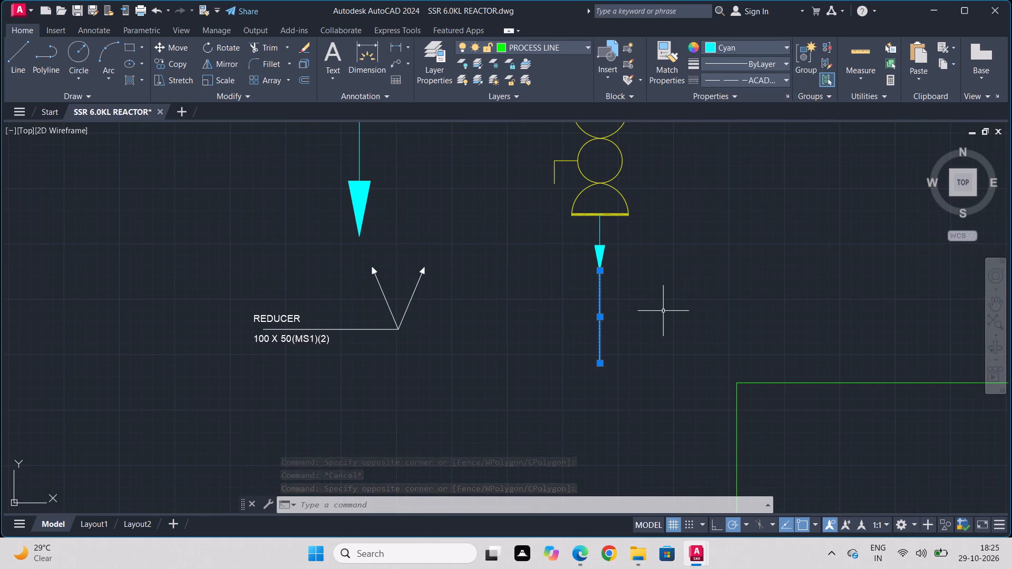
key(Escape)
Trim away the process line segments running through the ellipses on the two middle instrumented lines.
scroll(465, 388, down, 1)
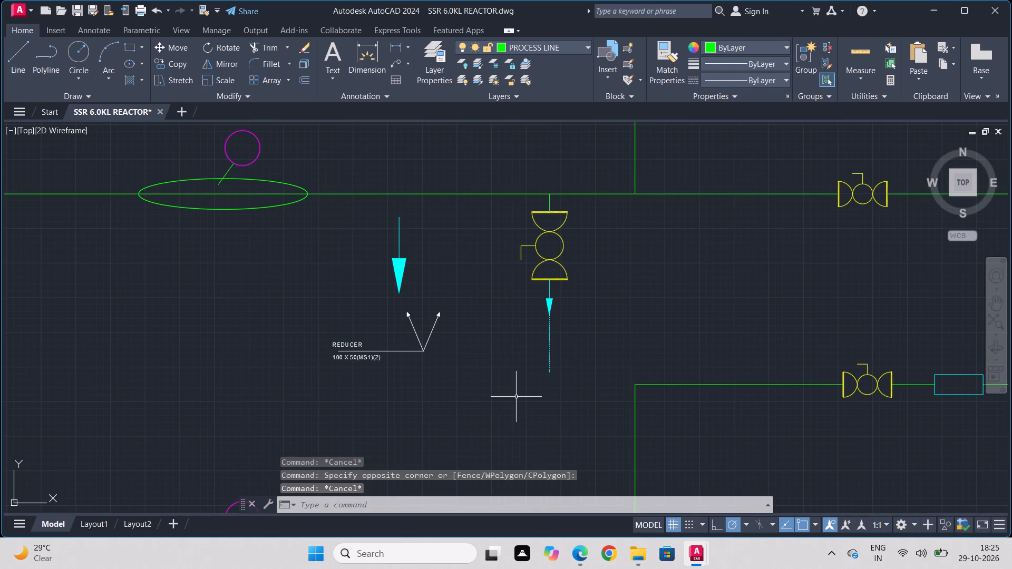
scroll(516, 397, down, 1)
middle_drag(517, 397, 634, 262)
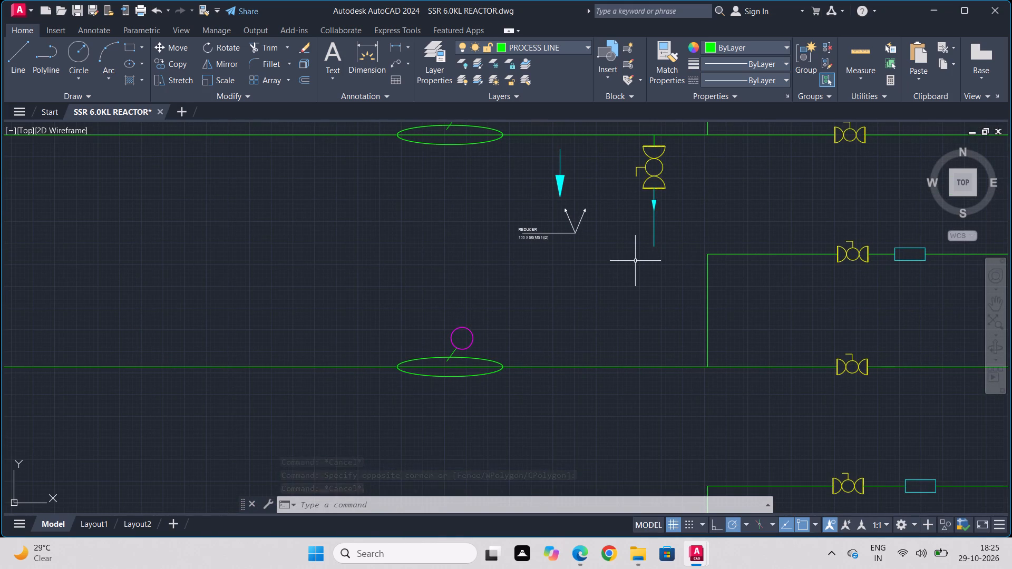
text(tr)
key(Return)
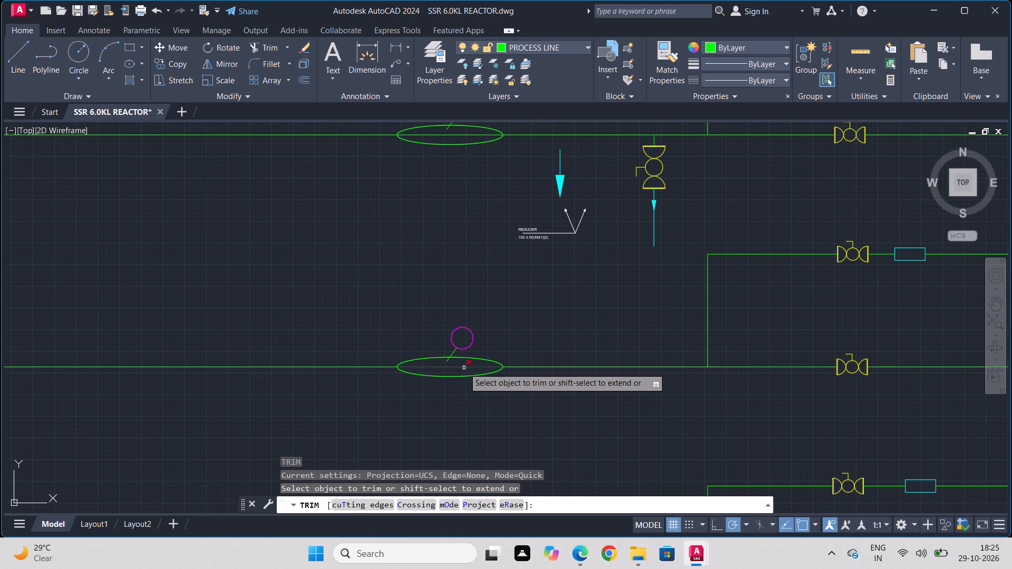
click(464, 368)
middle_drag(441, 201, 460, 362)
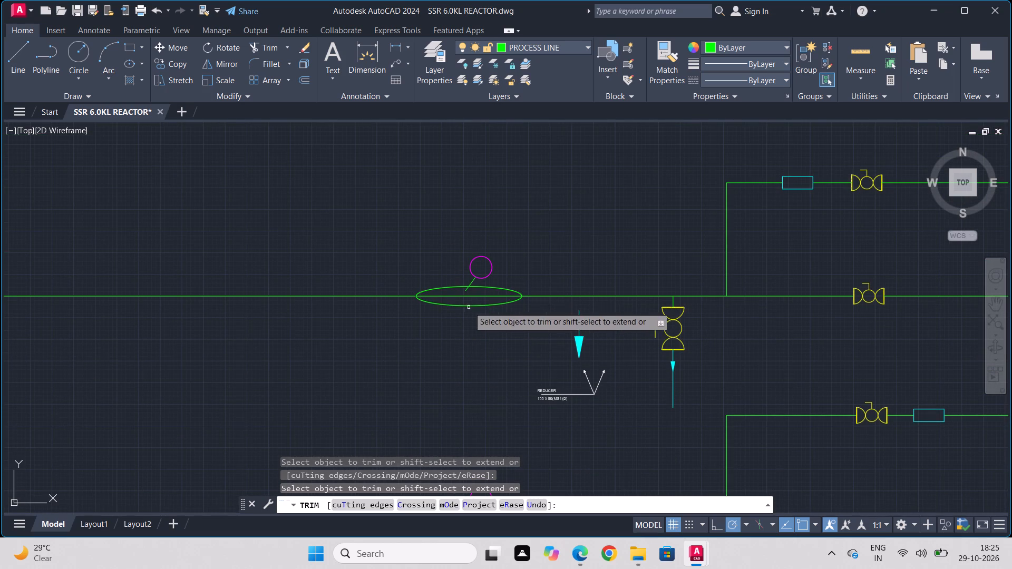
click(476, 294)
click(473, 293)
click(470, 297)
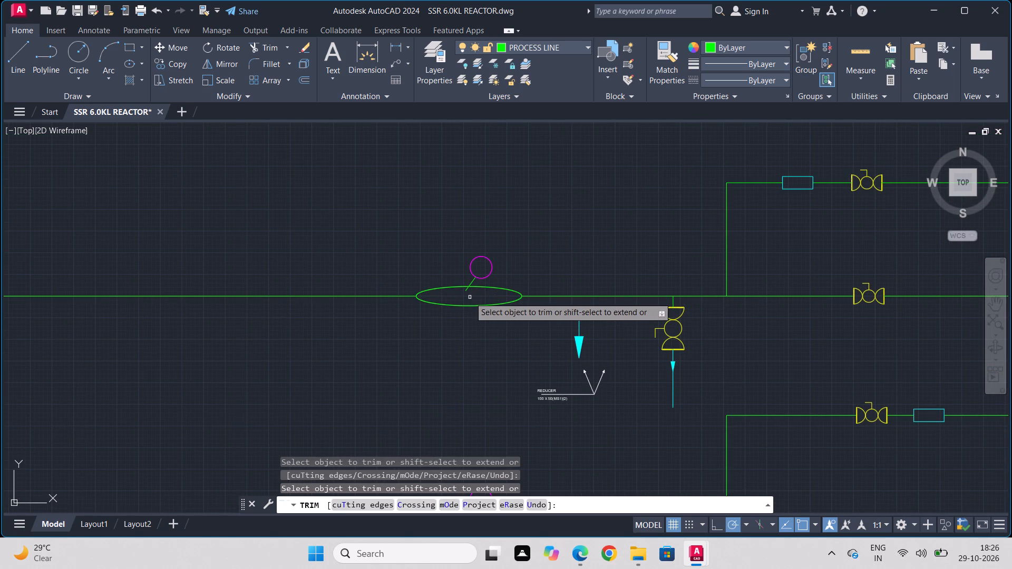
middle_drag(530, 216, 554, 425)
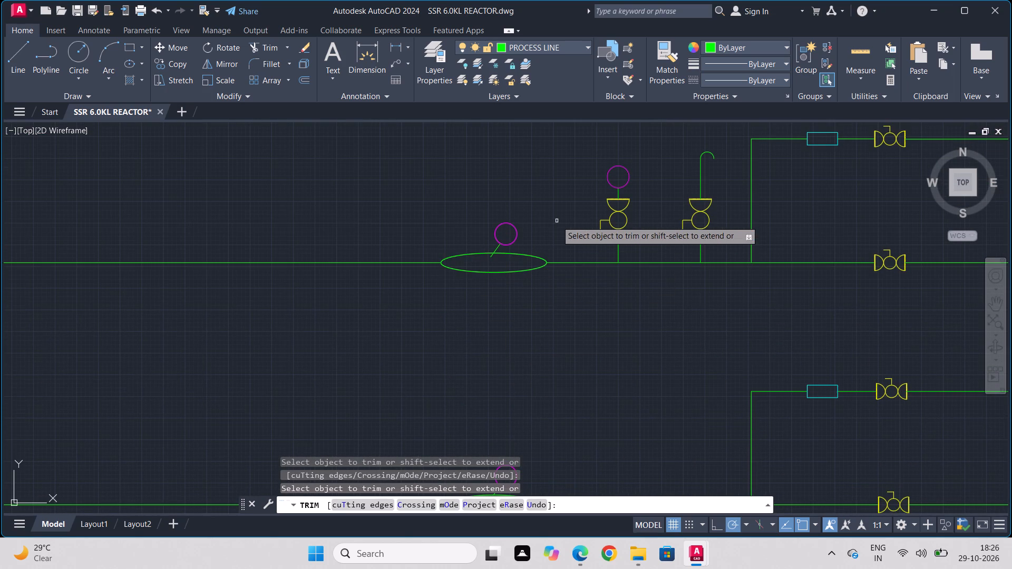
middle_drag(557, 221, 557, 392)
scroll(557, 392, down, 1)
middle_drag(557, 392, 585, 244)
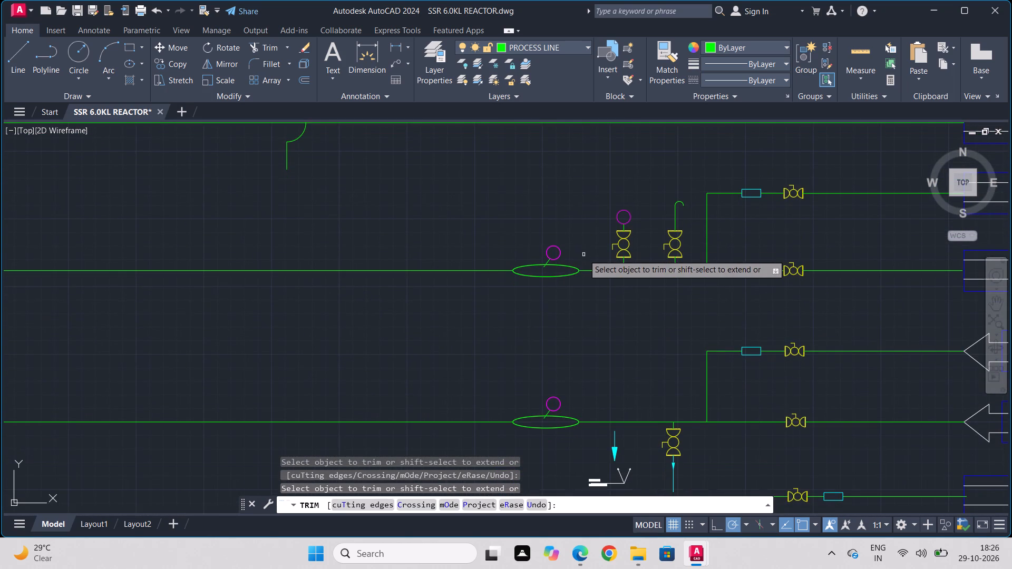
key(Escape)
Copy the circle-topped and hook-topped valve branches from the top instrumented line down onto the third instrumented line.
middle_drag(585, 359, 590, 205)
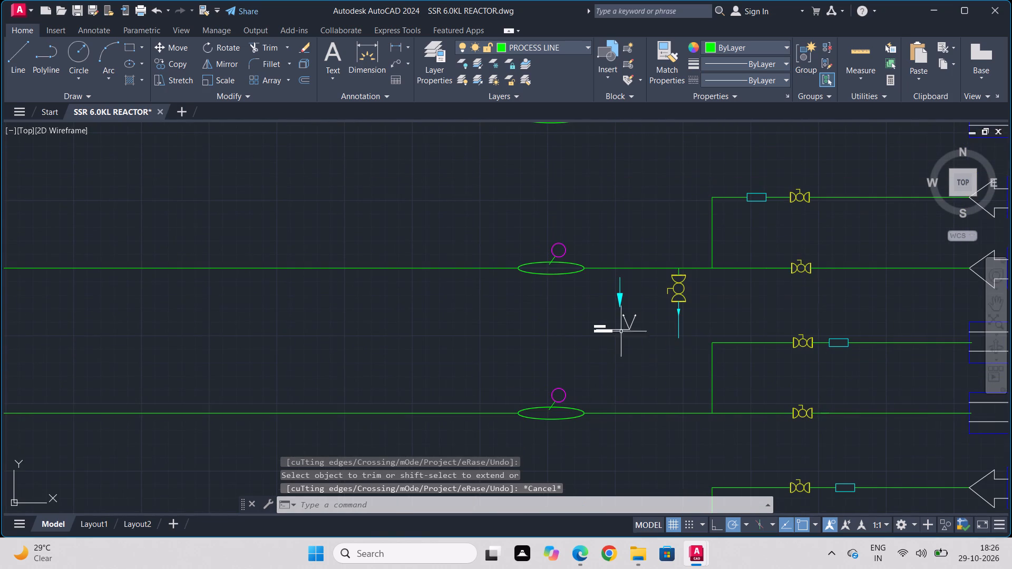
middle_drag(621, 371, 550, 411)
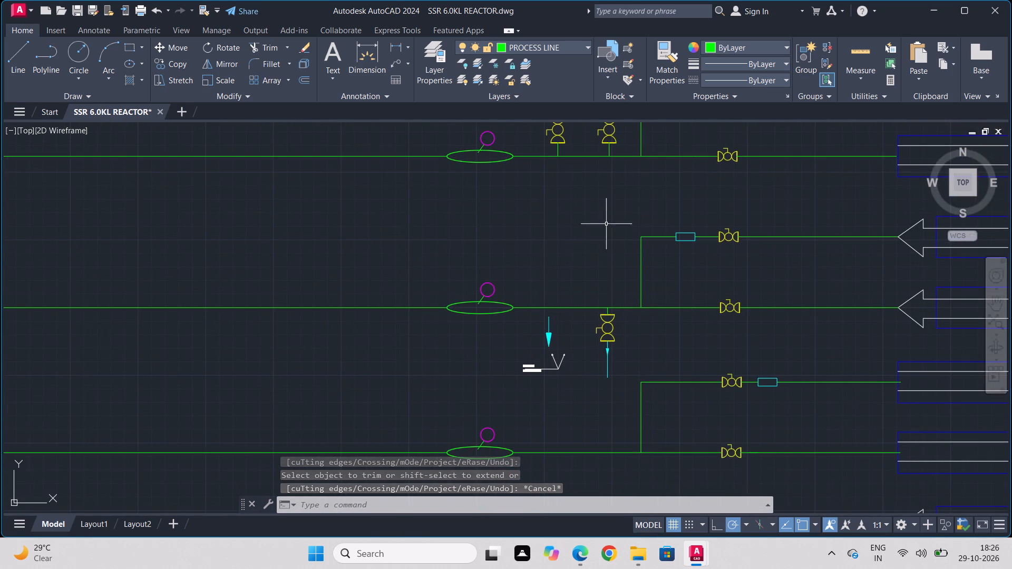
middle_drag(607, 224, 593, 311)
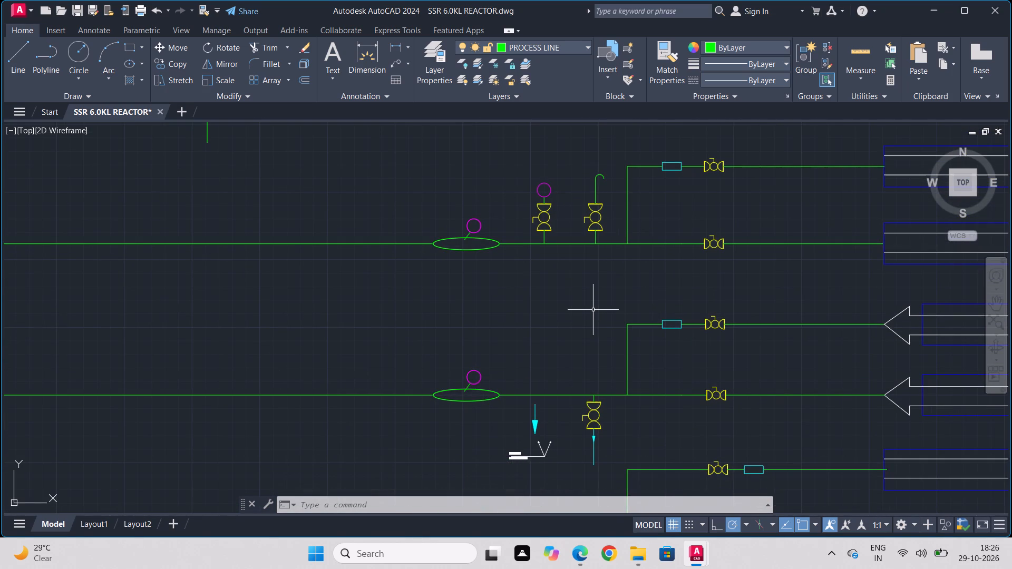
click(615, 173)
click(532, 236)
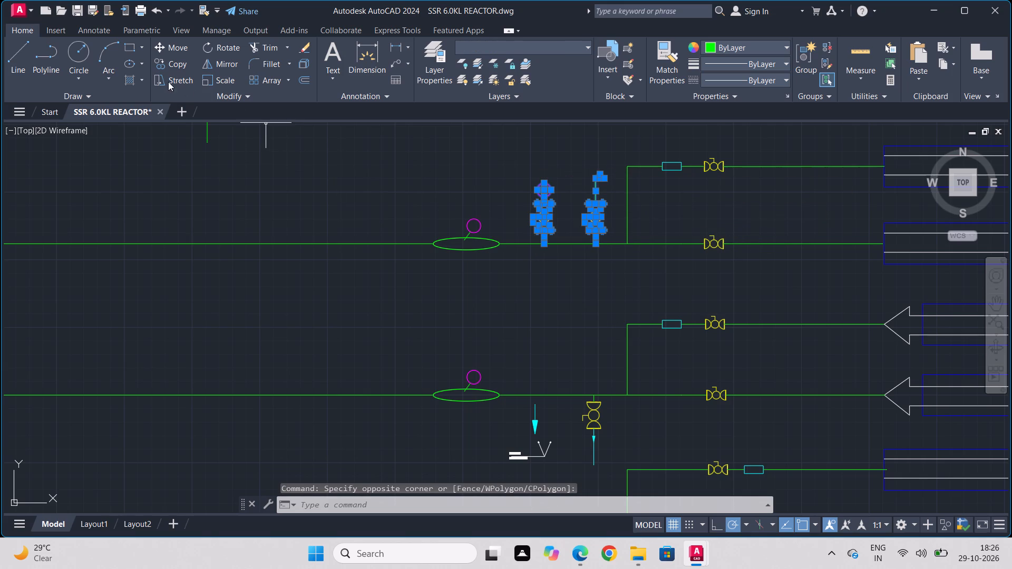
click(178, 59)
click(593, 244)
scroll(598, 405, down, 1)
middle_drag(598, 405, 596, 233)
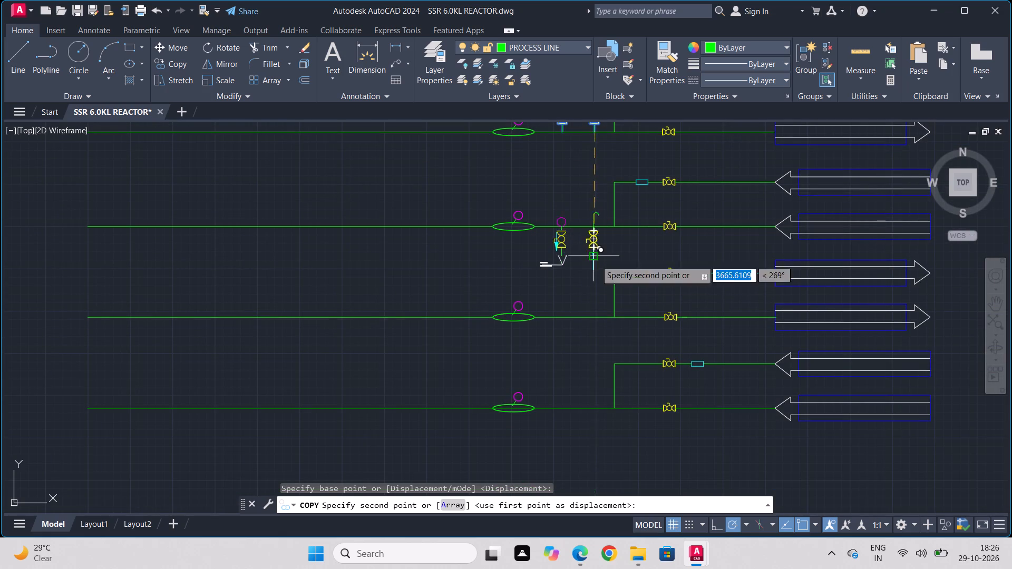
click(595, 313)
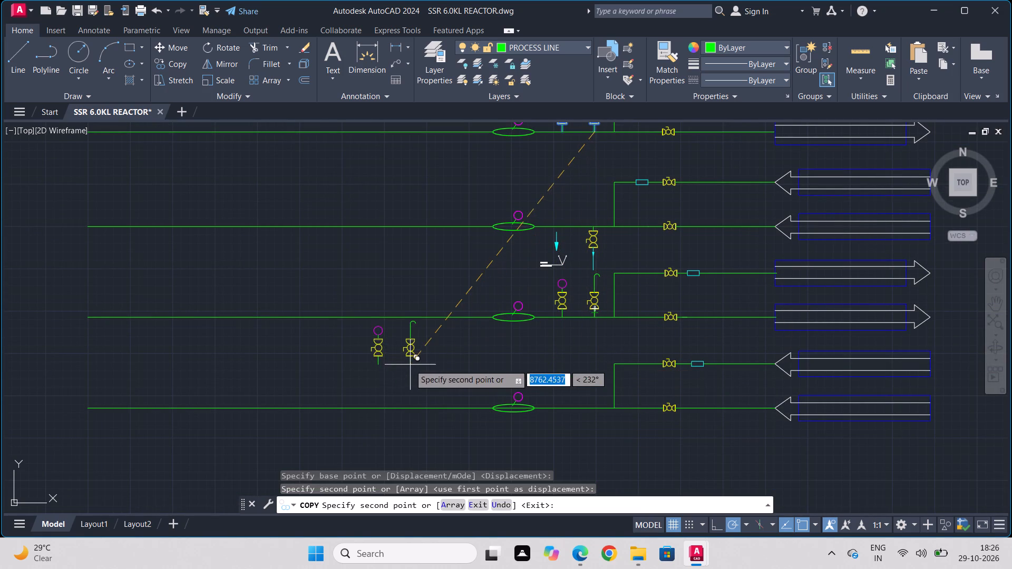
key(Escape)
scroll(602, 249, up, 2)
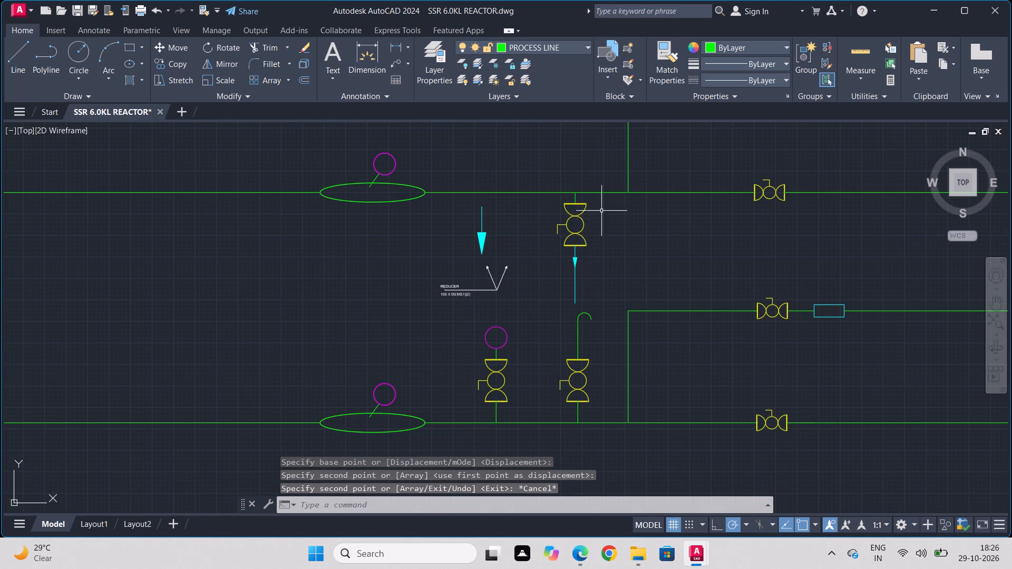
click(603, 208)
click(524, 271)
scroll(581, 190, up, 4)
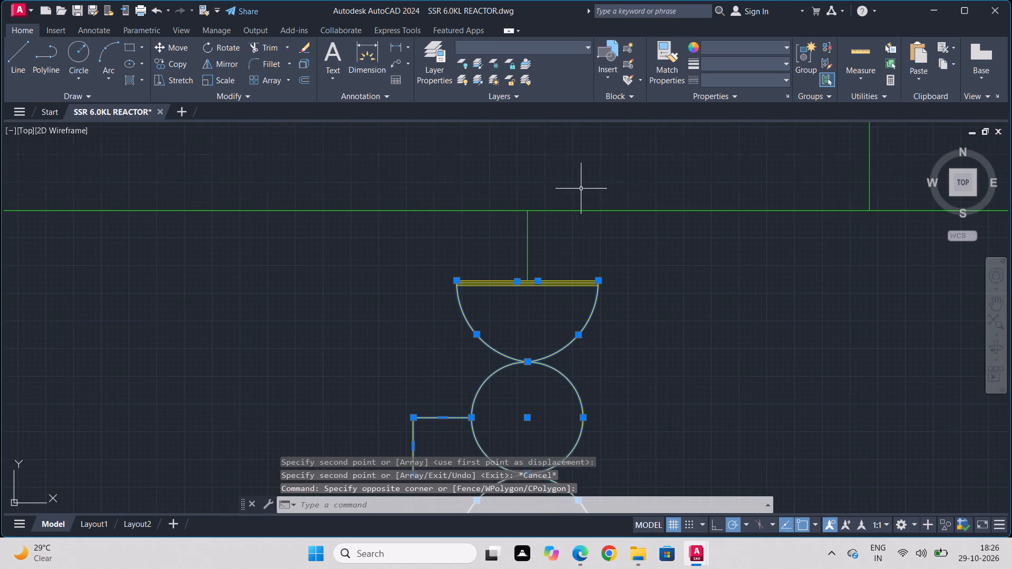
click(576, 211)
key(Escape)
Copy the downward valve branch with its stub, small arrow and dashed drain line straight down onto the bottom process line.
click(573, 227)
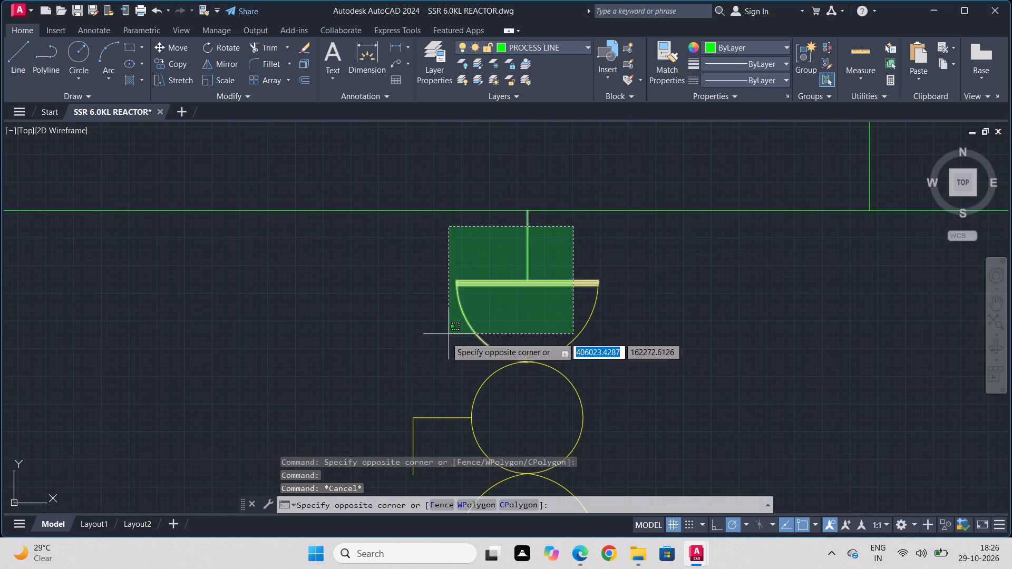
drag(421, 368, 410, 385)
scroll(687, 372, down, 1)
middle_drag(687, 358, 727, 182)
drag(753, 226, 717, 223)
click(486, 397)
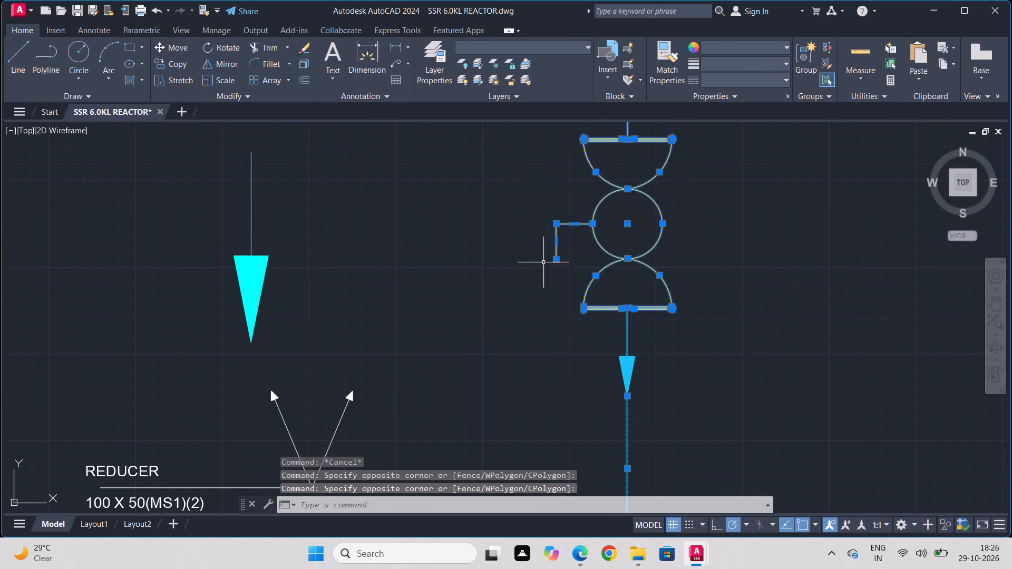
drag(169, 63, 181, 80)
middle_drag(551, 217, 454, 319)
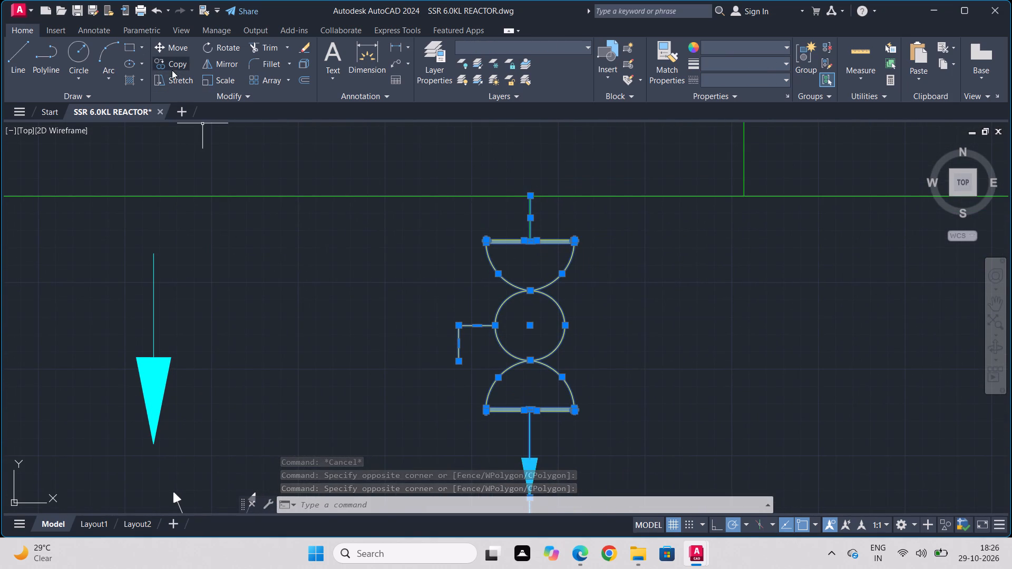
click(172, 65)
click(531, 199)
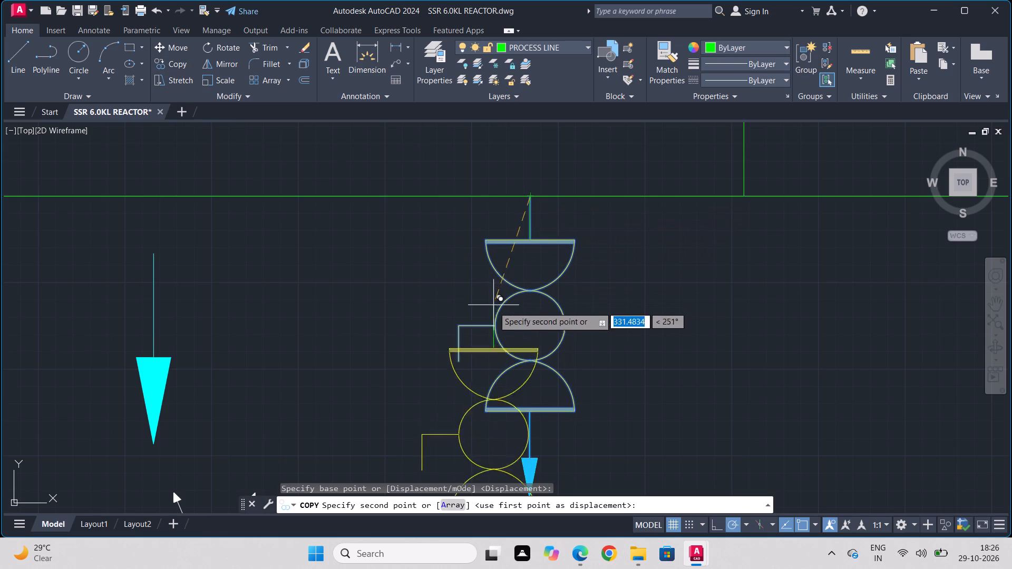
middle_drag(517, 329, 518, 160)
scroll(518, 179, down, 2)
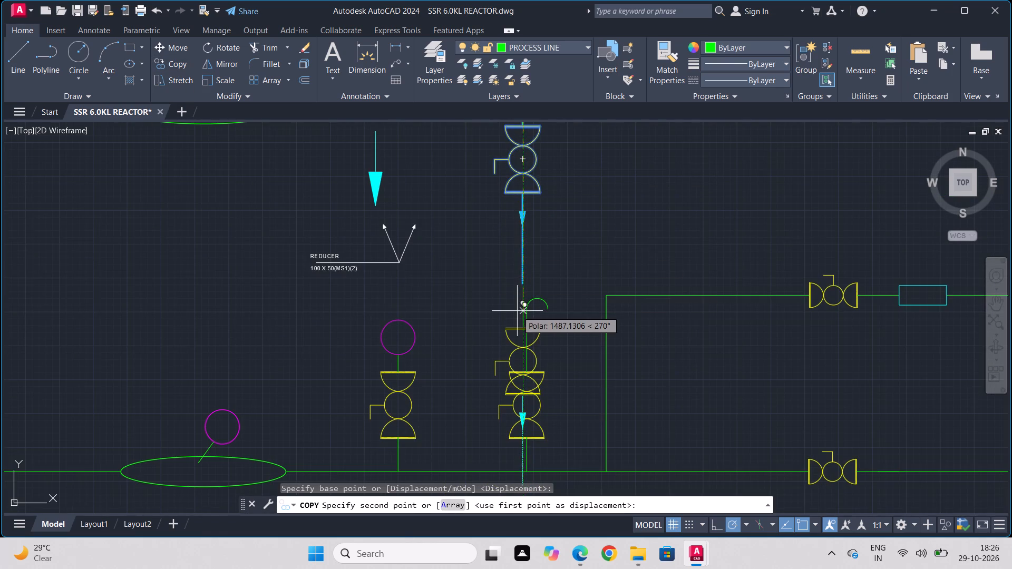
middle_drag(517, 311, 531, 135)
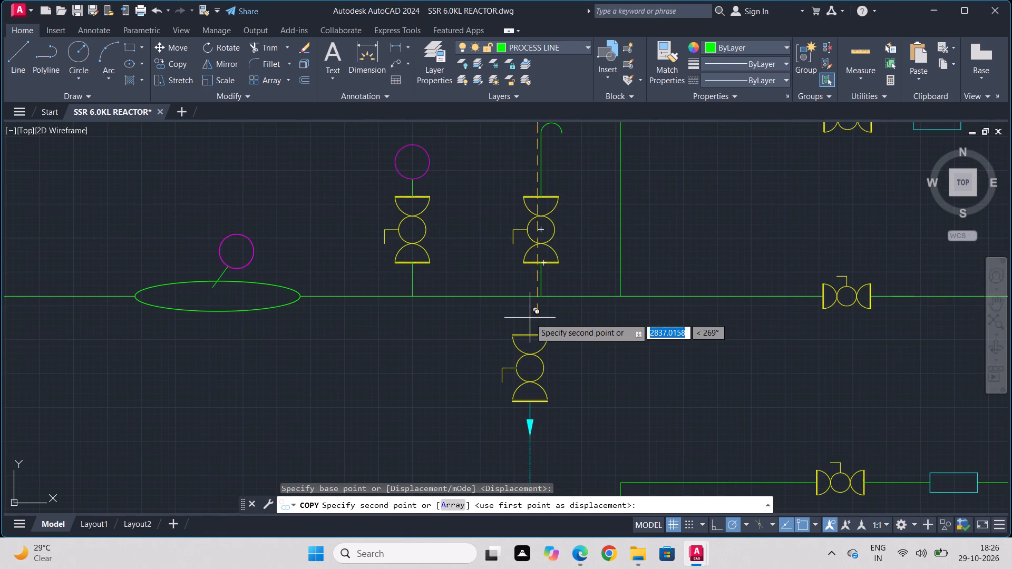
middle_drag(530, 318, 530, 138)
scroll(533, 148, down, 1)
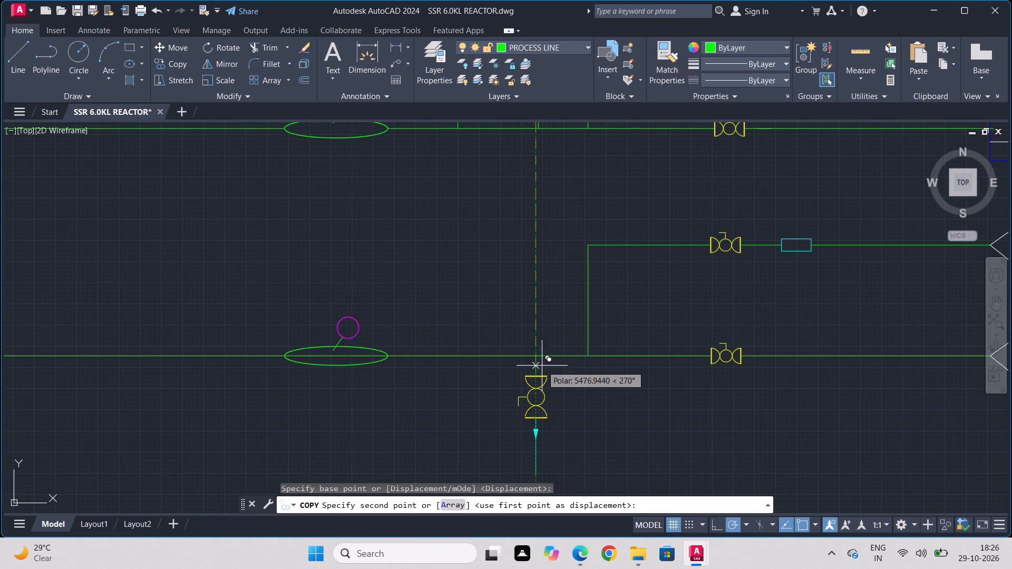
click(535, 360)
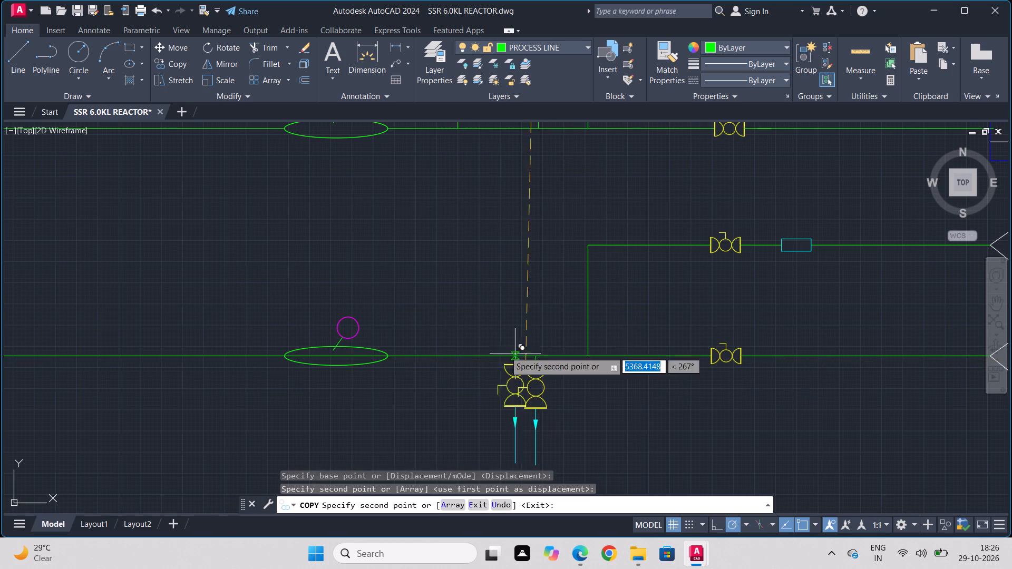
key(Escape)
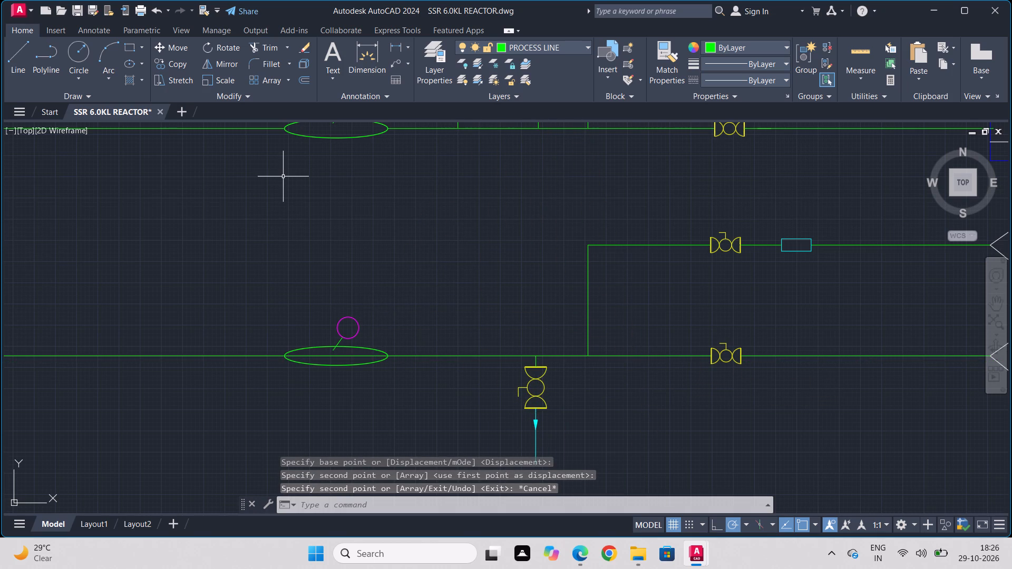
Trim away the process line segment running through the ellipse on the bottom process line.
text(tr)
scroll(284, 176, up, 1)
key(Return)
scroll(412, 339, down, 1)
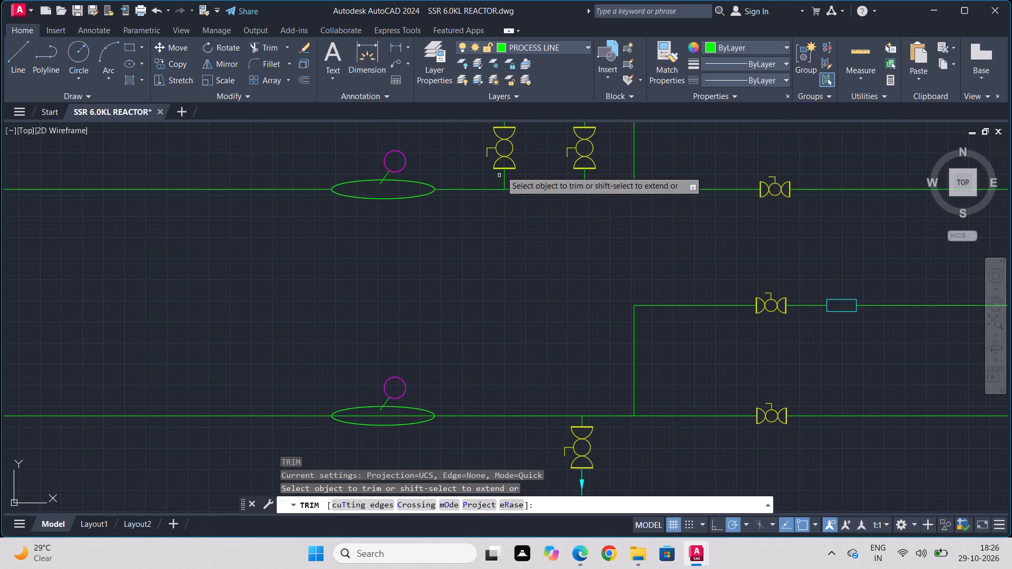
middle_drag(468, 311, 559, 188)
scroll(474, 296, up, 2)
drag(471, 288, 462, 293)
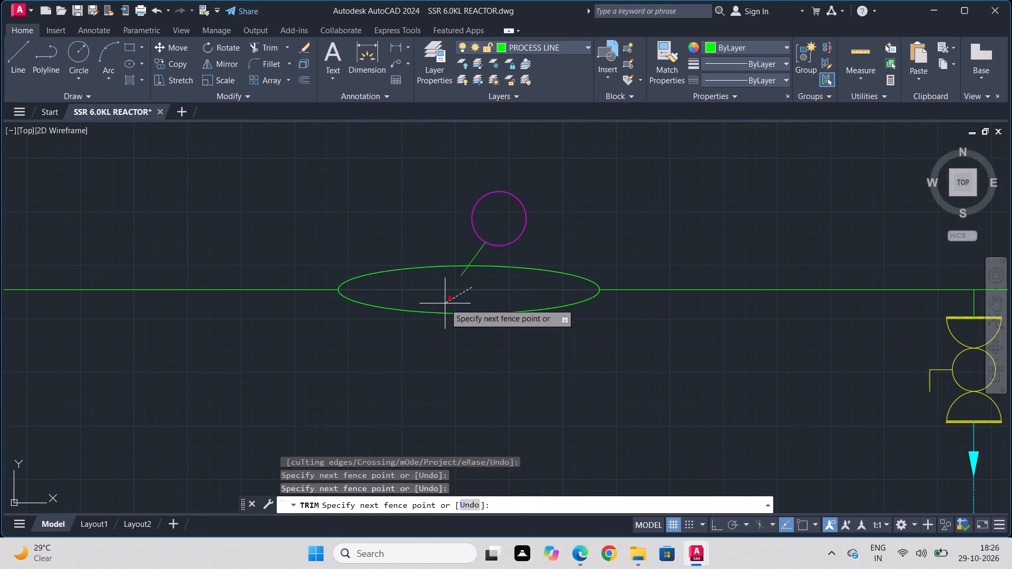
click(445, 303)
scroll(648, 237, down, 2)
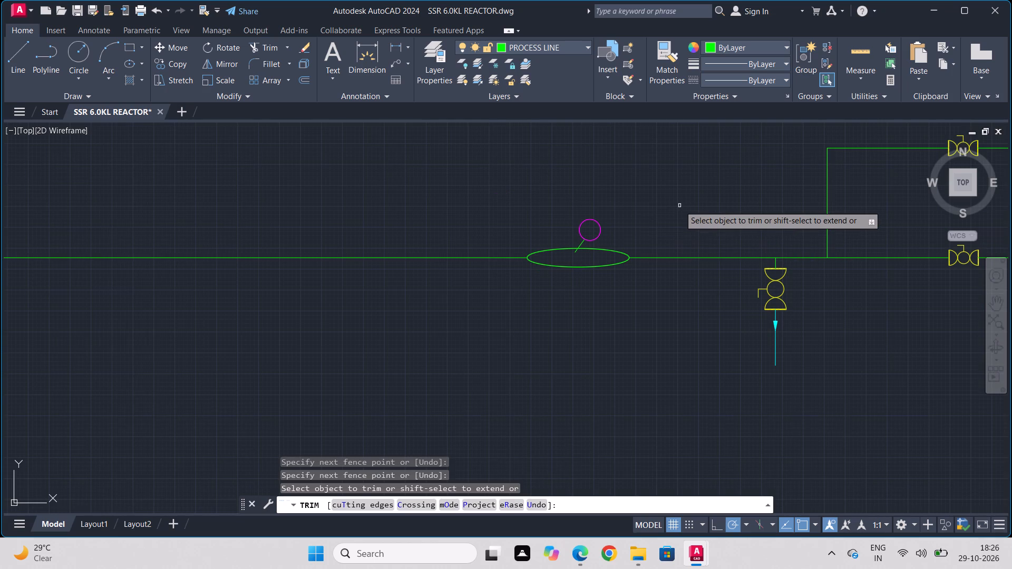
key(Escape)
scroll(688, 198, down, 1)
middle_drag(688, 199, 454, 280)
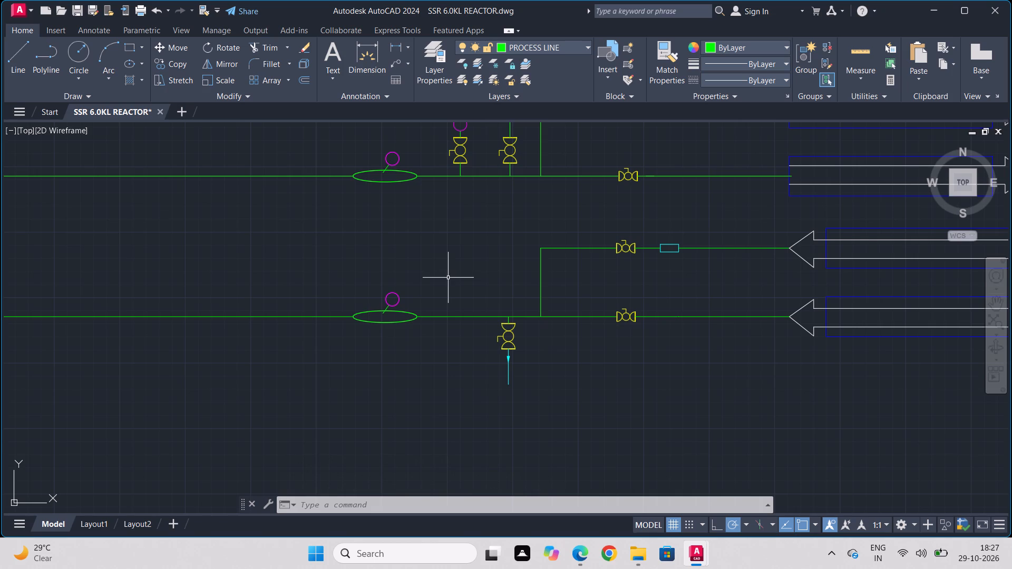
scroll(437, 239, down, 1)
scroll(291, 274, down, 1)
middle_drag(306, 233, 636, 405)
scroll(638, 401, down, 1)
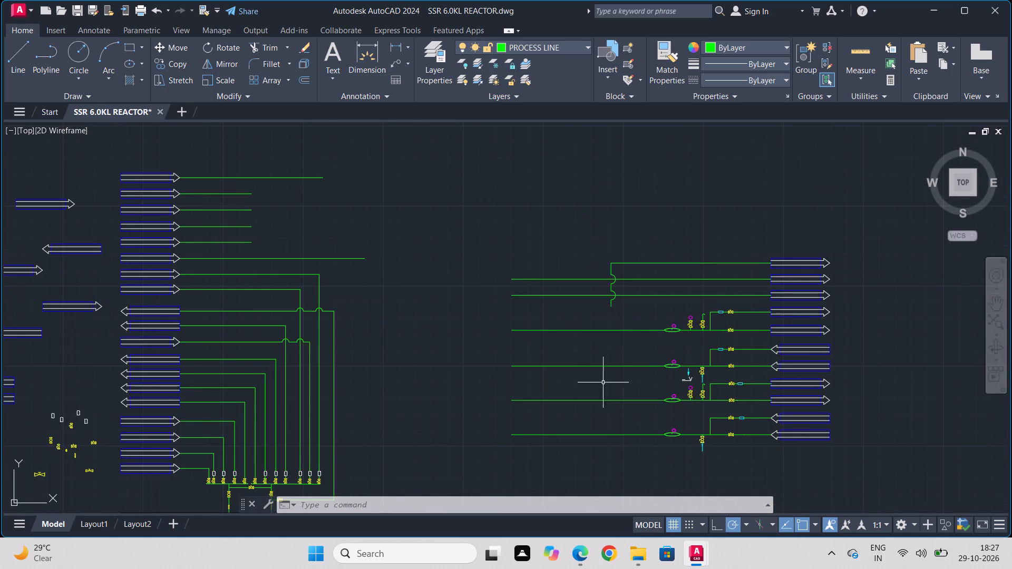
Examine the condenser and its connected utility lines on the reference P&ID against the redrawn instrumented lines.
scroll(721, 349, down, 2)
middle_drag(242, 330, 557, 326)
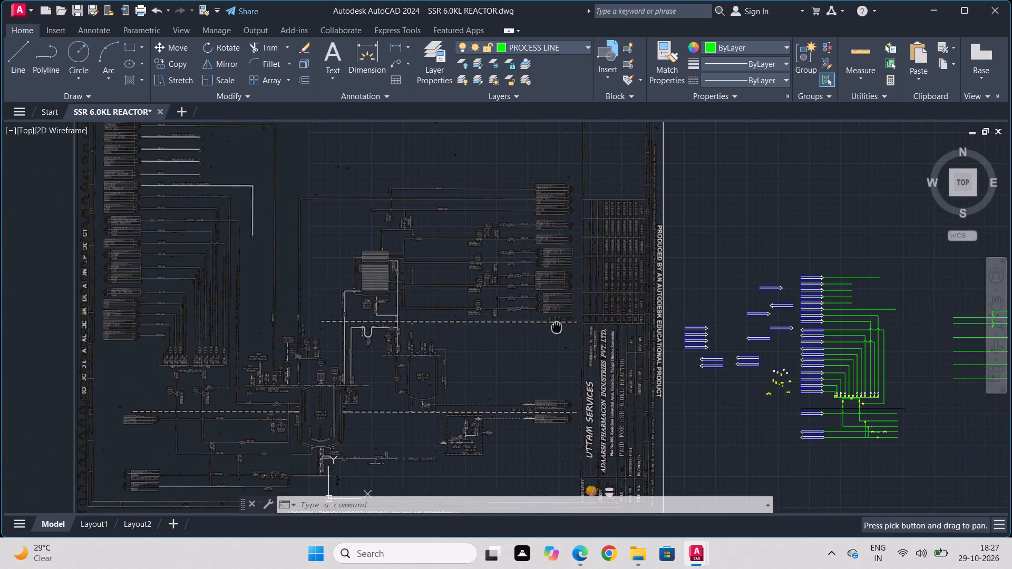
scroll(381, 278, up, 3)
middle_drag(411, 259, 400, 406)
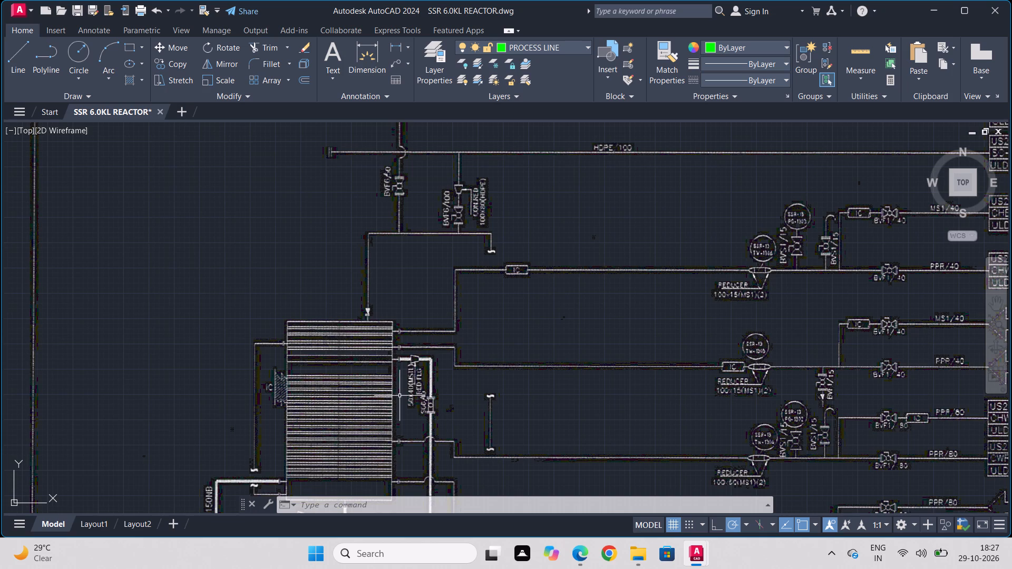
scroll(640, 407, down, 1)
middle_drag(680, 358, 377, 262)
scroll(391, 266, down, 2)
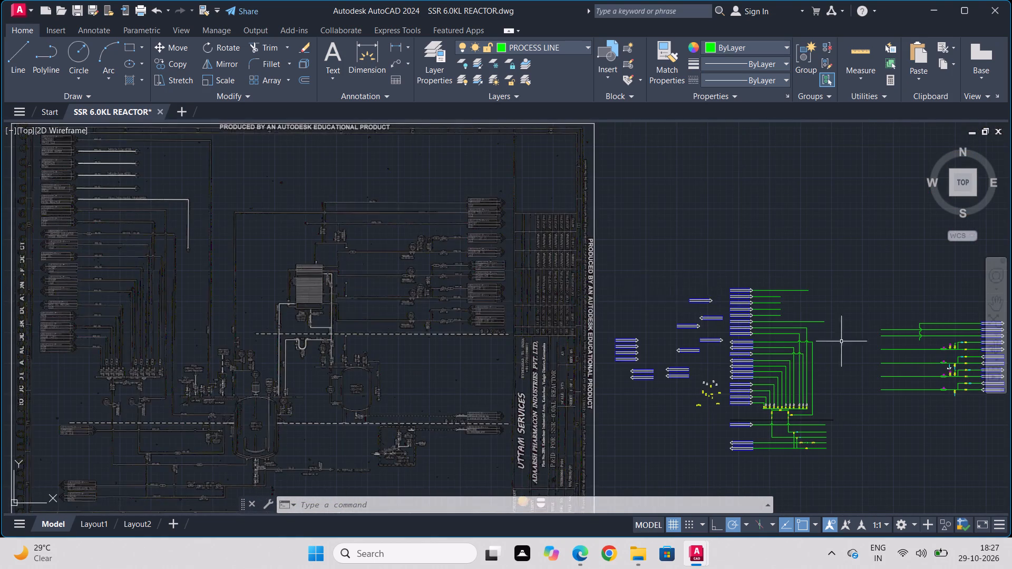
middle_drag(884, 350, 649, 313)
scroll(644, 322, up, 3)
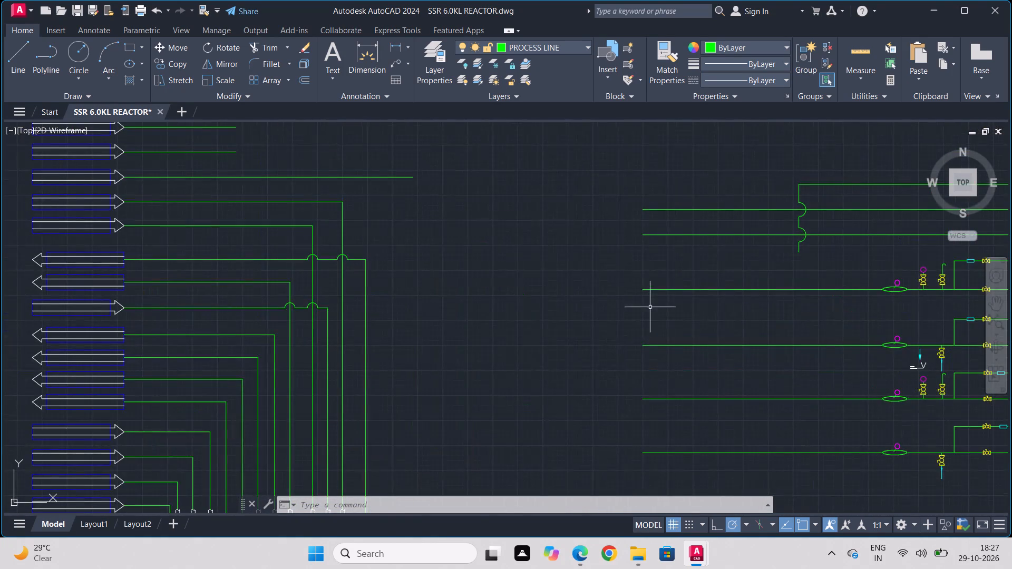
Shorten the four instrumented process lines by stretching their free ends back to the midpoints of the segments before the ellipses.
click(649, 290)
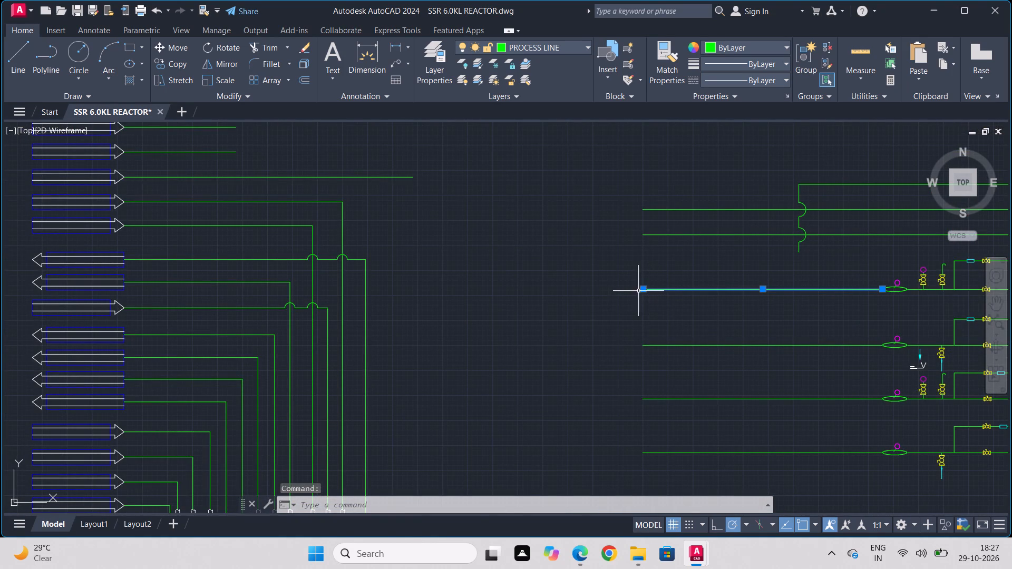
click(643, 291)
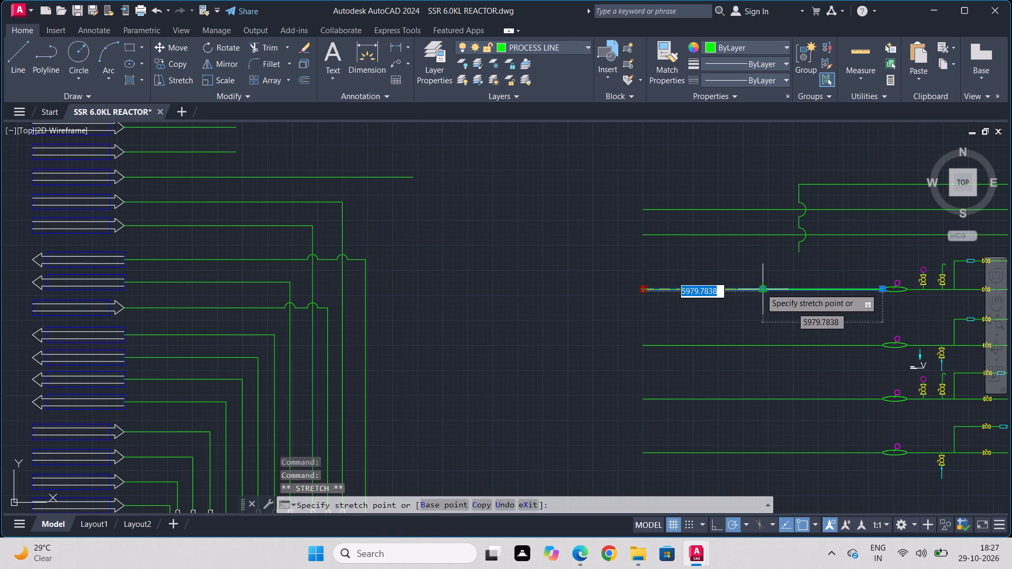
click(761, 288)
key(Escape)
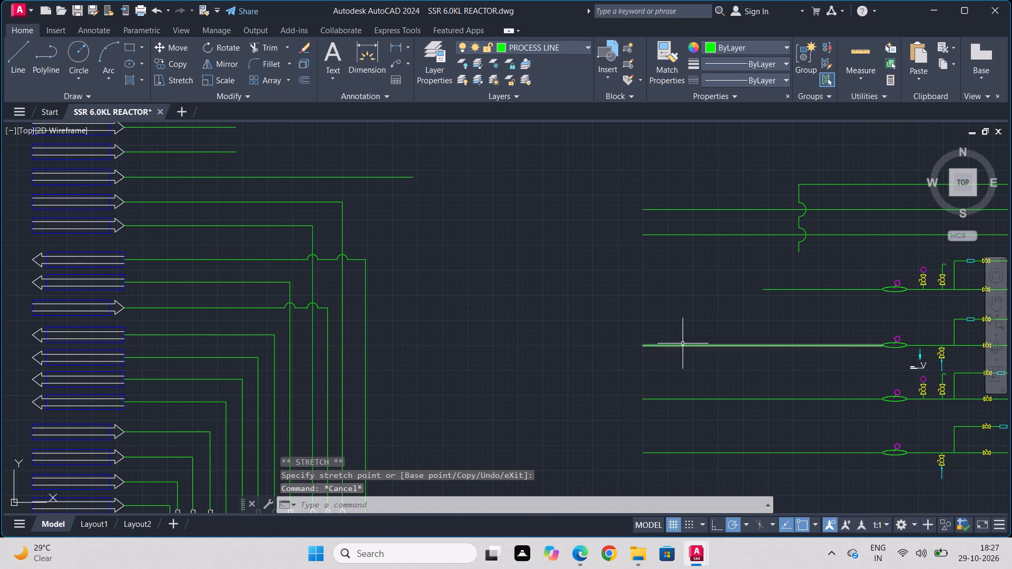
click(683, 344)
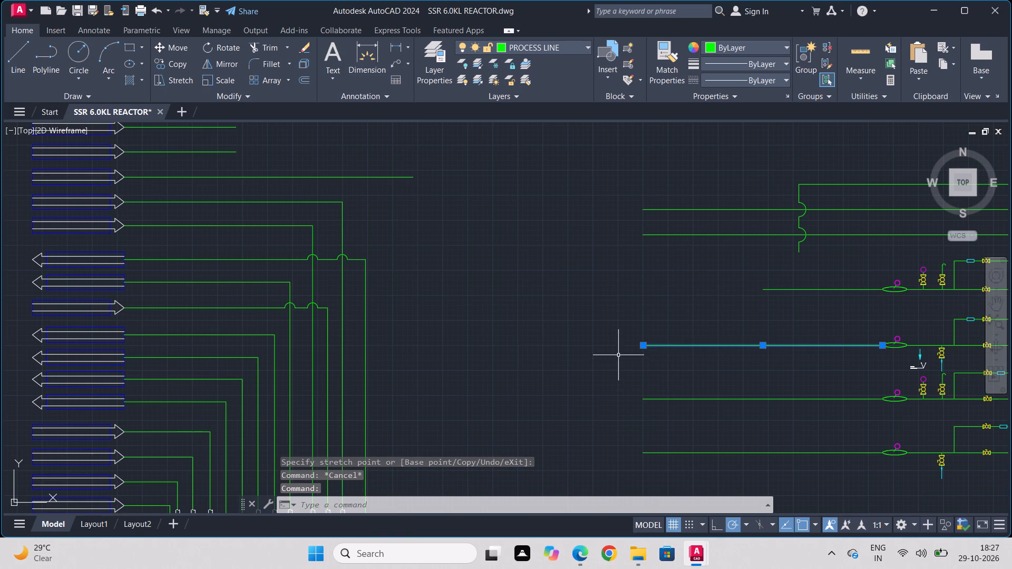
drag(644, 345, 649, 346)
click(768, 345)
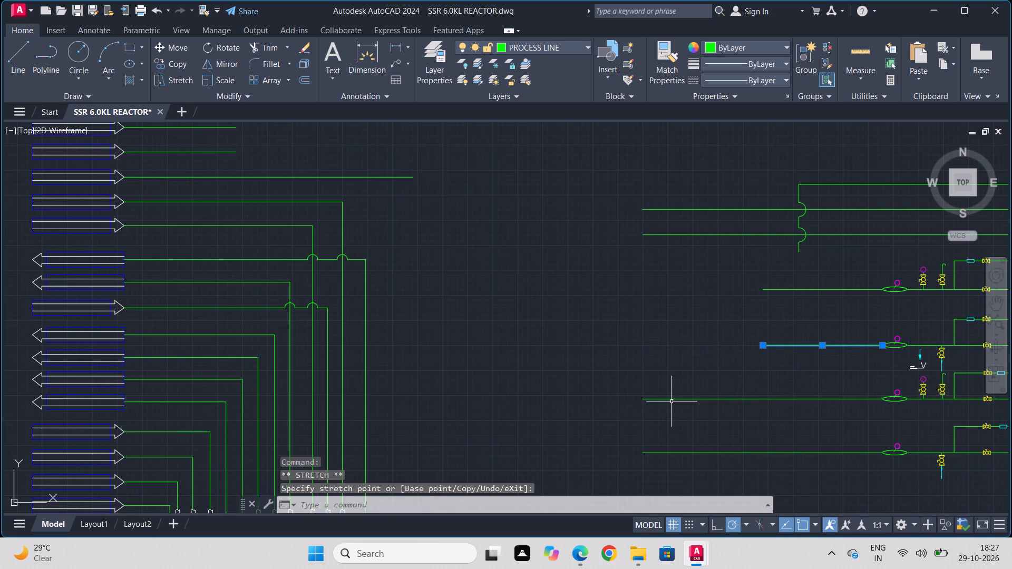
click(672, 398)
click(642, 397)
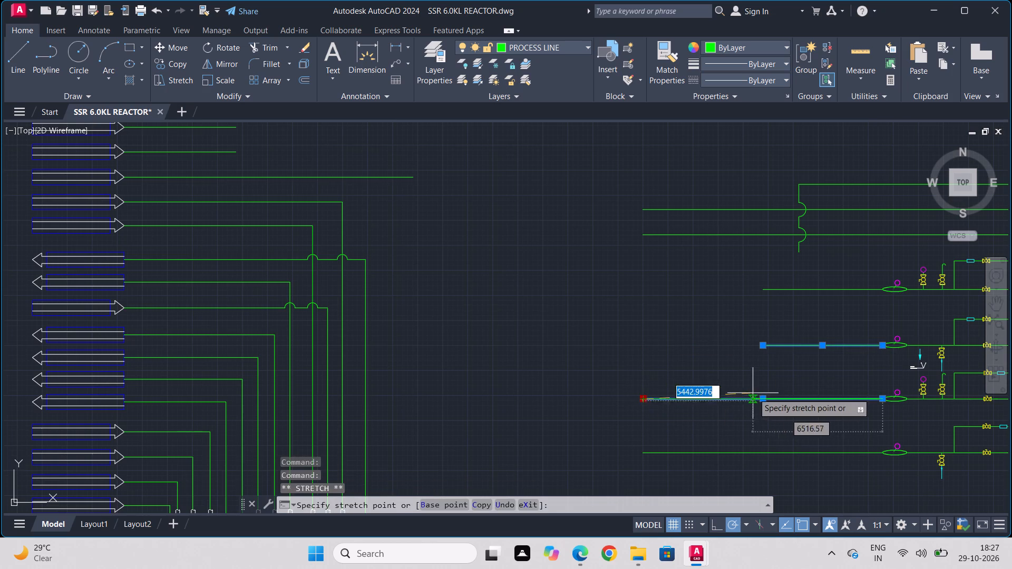
click(761, 401)
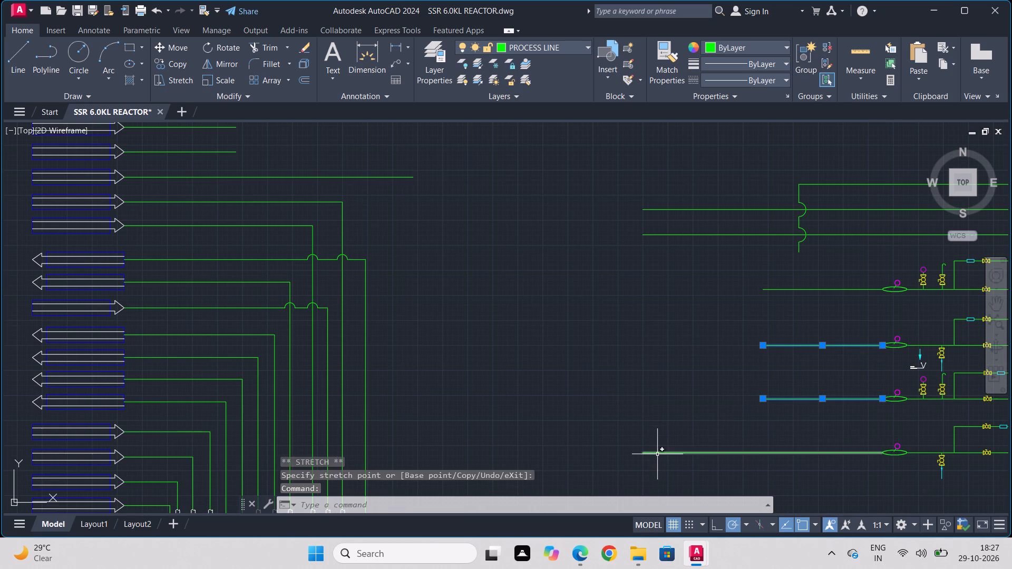
click(657, 454)
drag(645, 455, 657, 454)
click(757, 452)
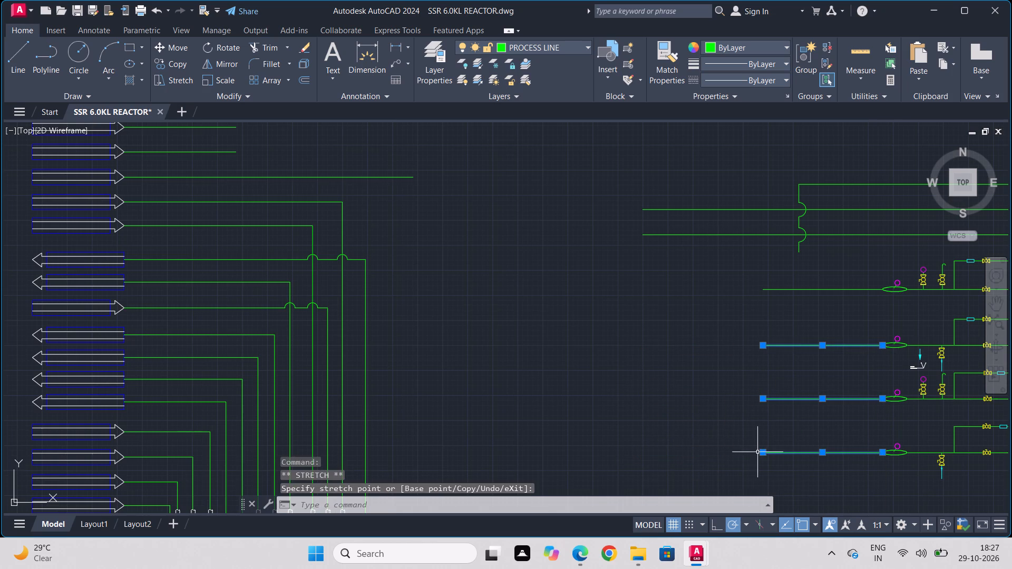
key(Escape)
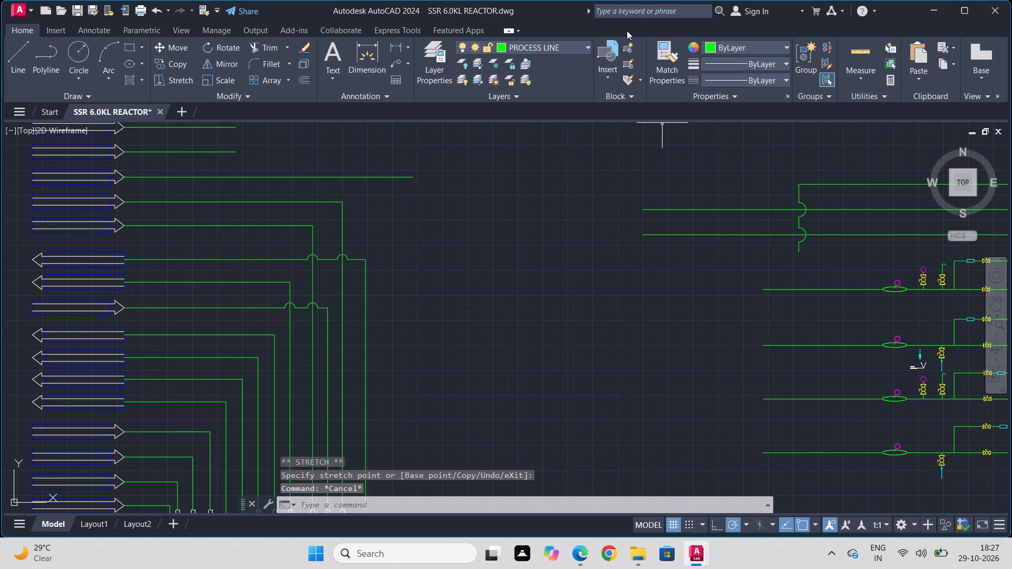
Make SIGNAL -LINE the current layer and start the Rectangle command.
click(439, 61)
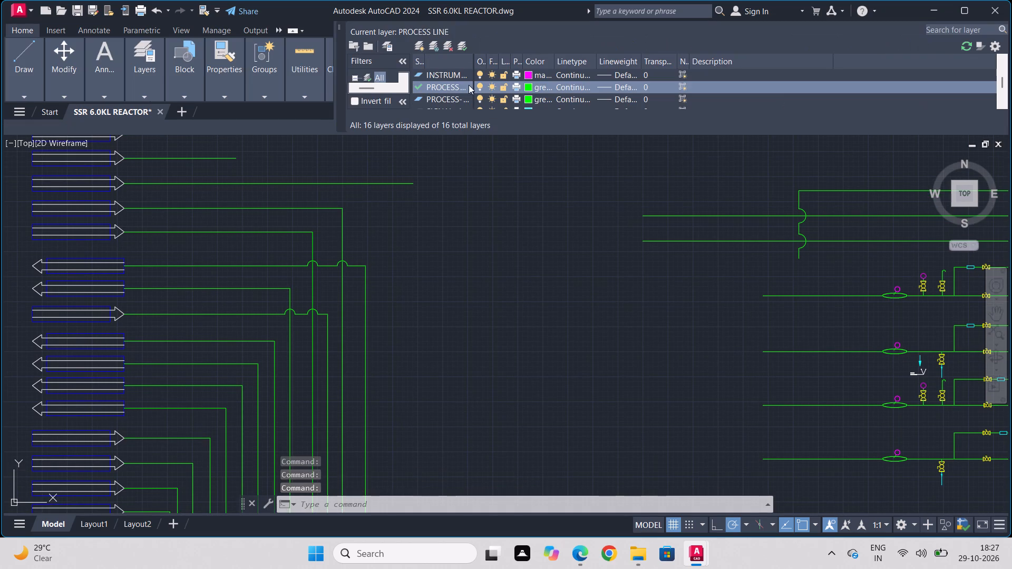
scroll(470, 86, down, 1)
double_click(417, 69)
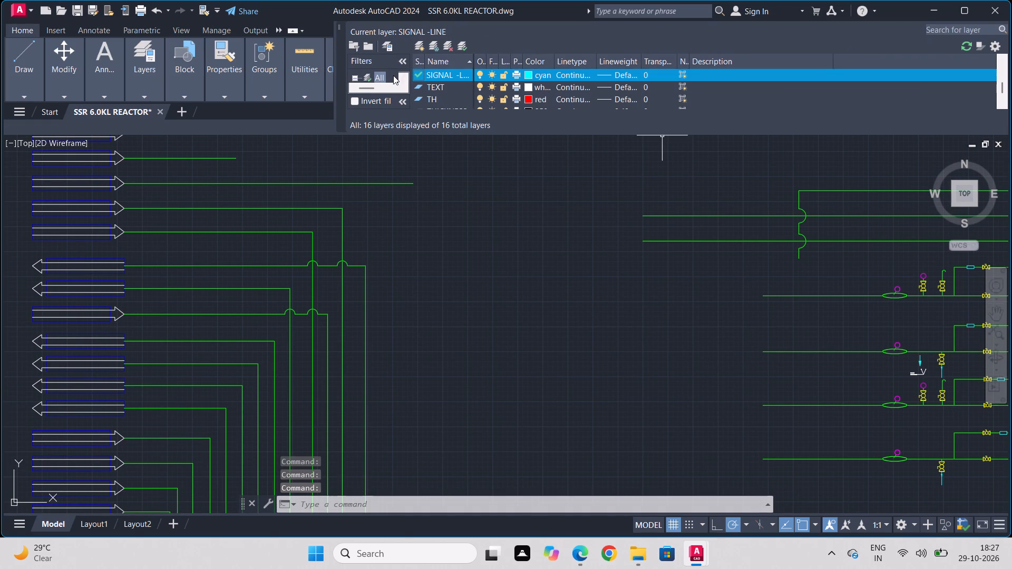
click(338, 27)
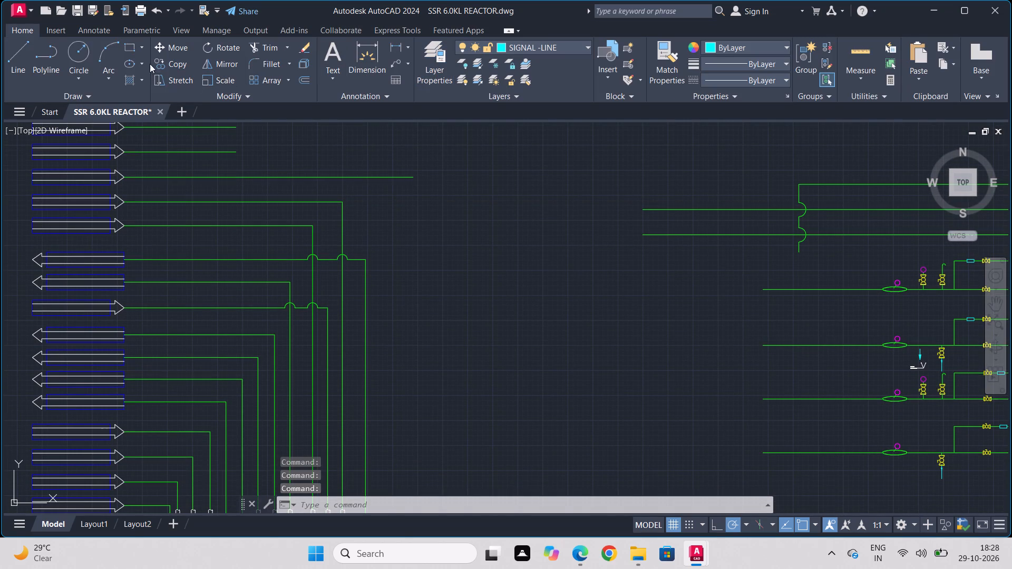
click(129, 44)
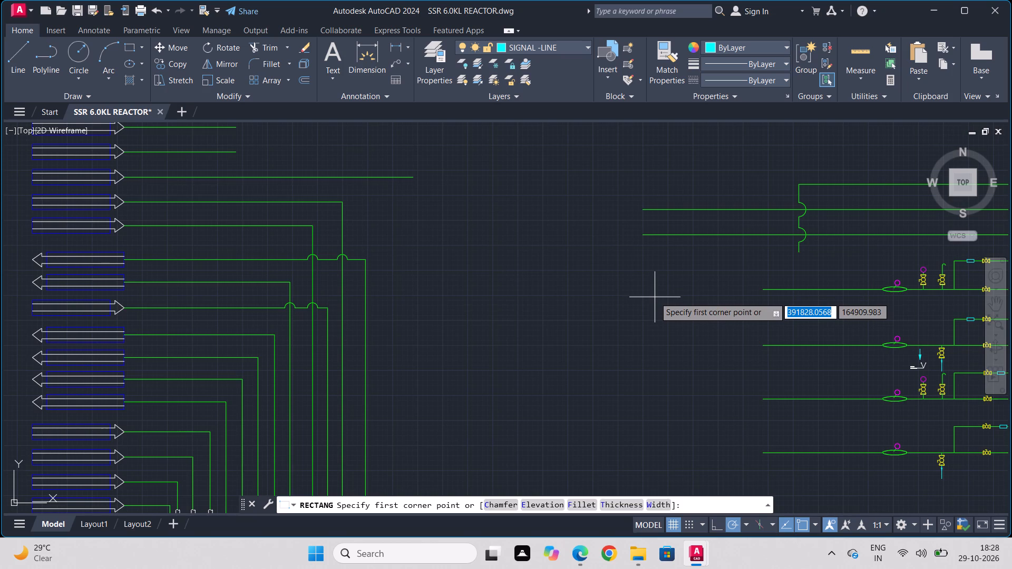
Open the AUTOCAD PRACTICE FILE PDF, examine the condenser and its piping on page 12, and return to the AutoCAD drawing.
click(636, 558)
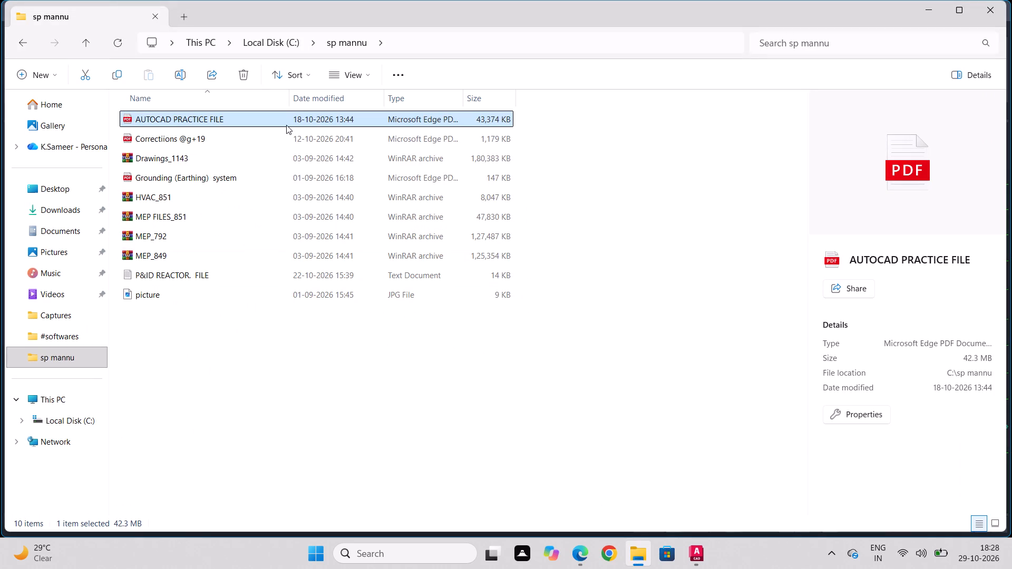
double_click(286, 125)
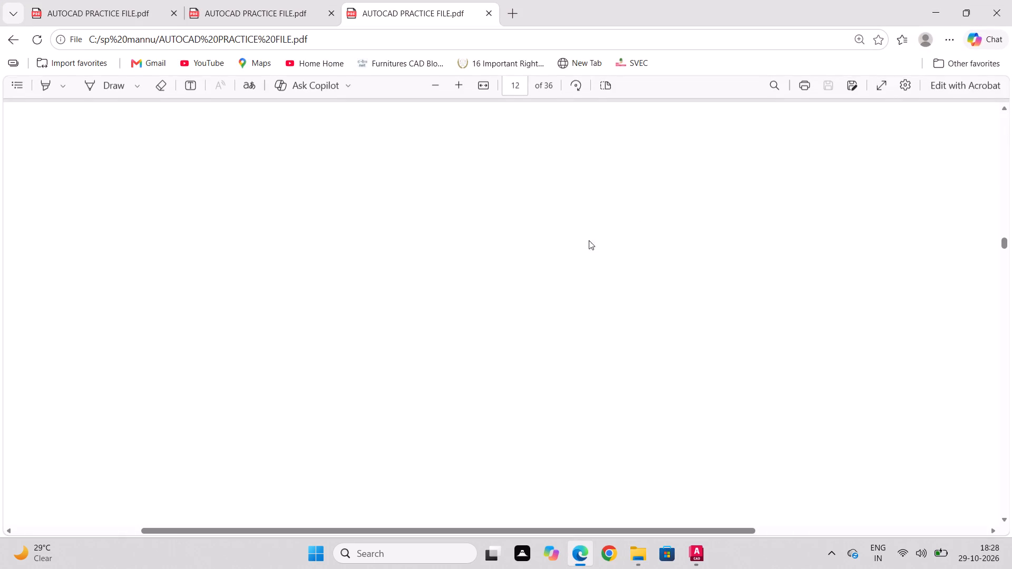
double_click(437, 94)
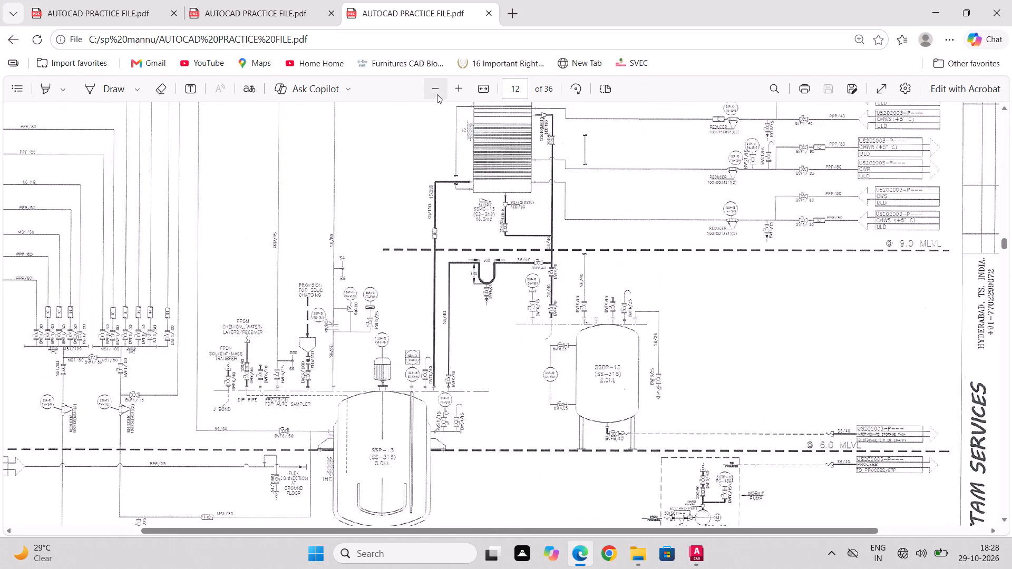
scroll(581, 263, up, 2)
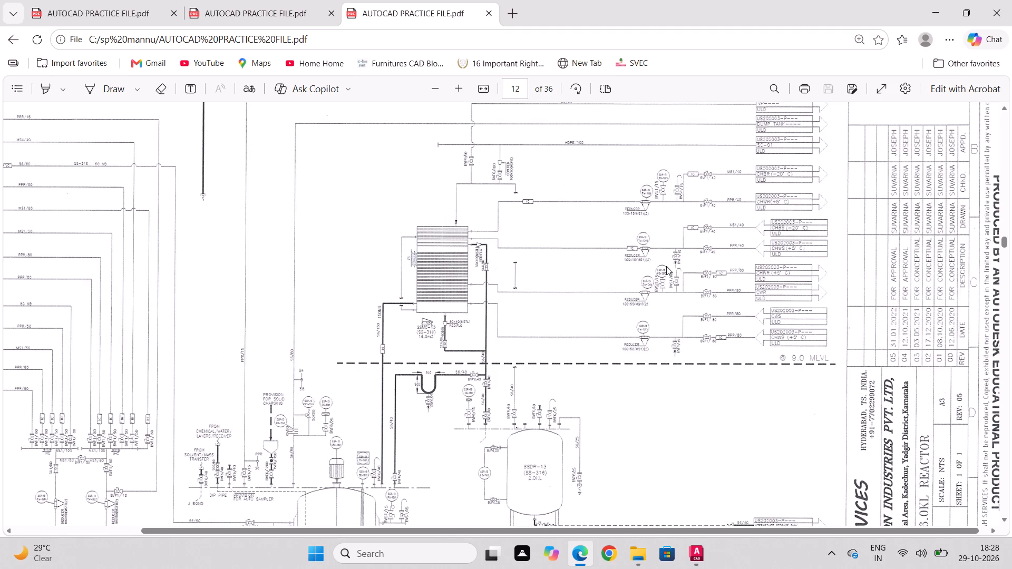
scroll(654, 264, down, 1)
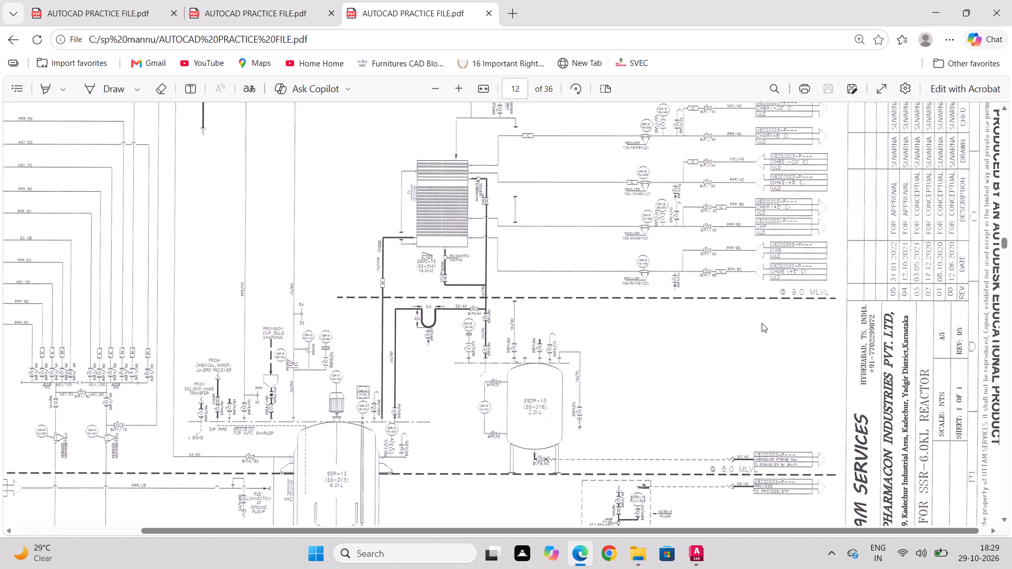
scroll(762, 323, up, 1)
click(936, 21)
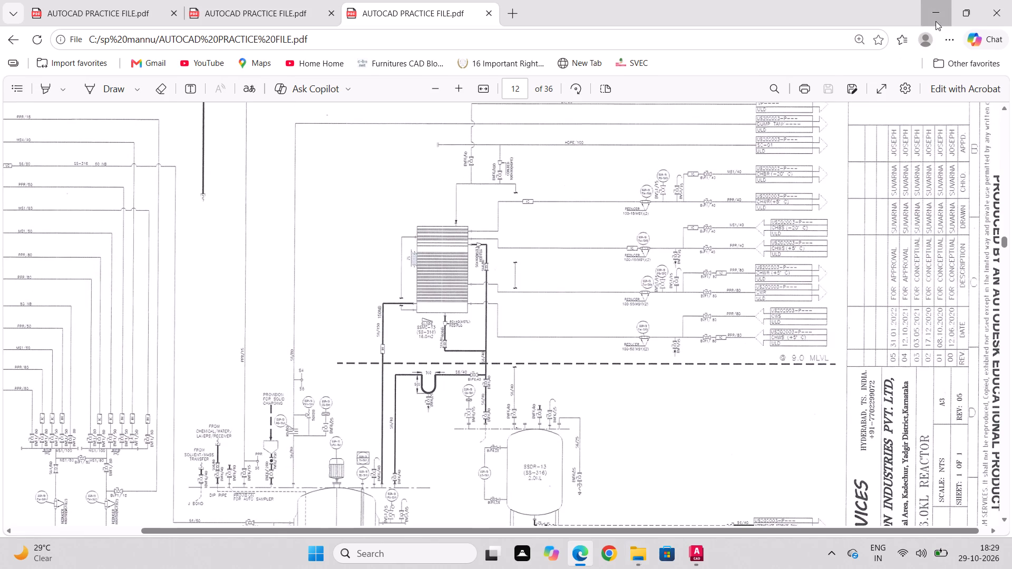
click(930, 15)
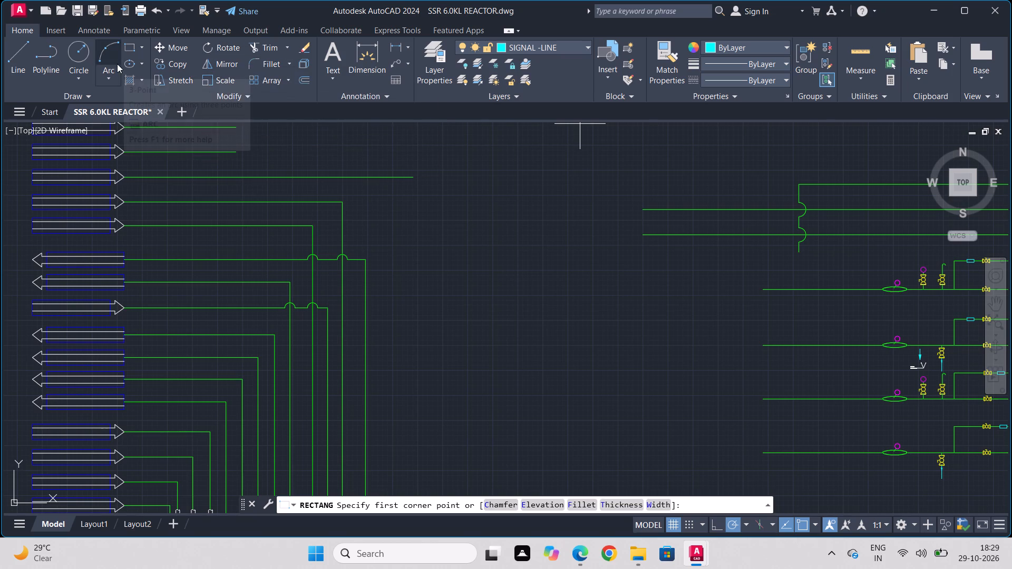
Draw a condenser rectangle about 3604 wide by 5782 high in the open space before the shortened instrumented lines.
click(132, 47)
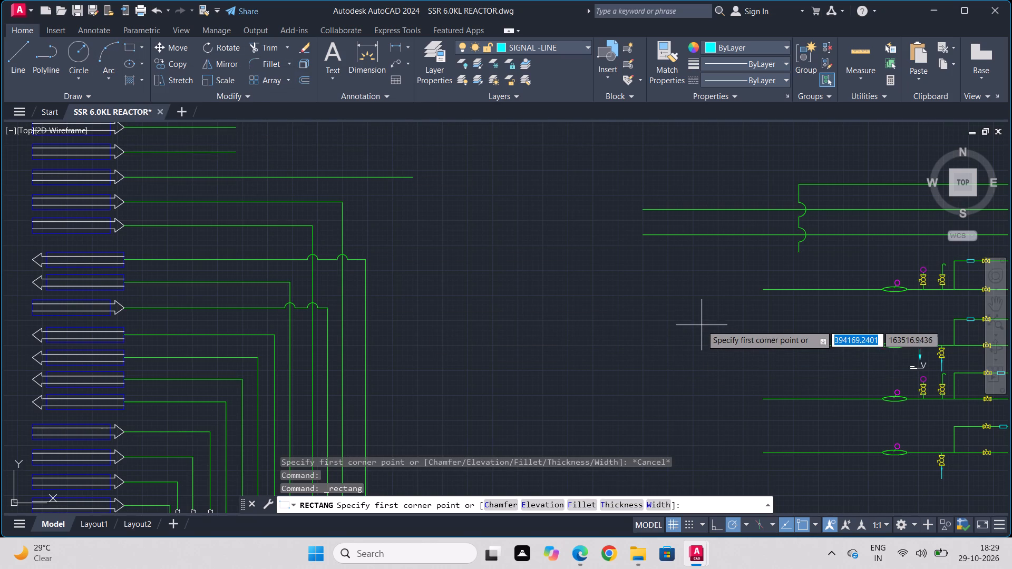
middle_drag(702, 324, 669, 243)
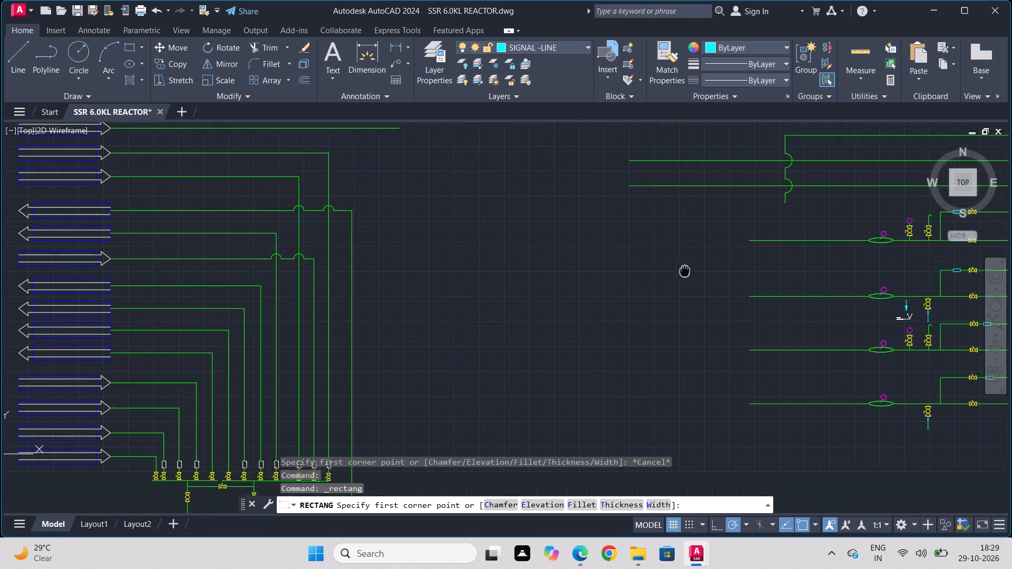
middle_drag(669, 243, 660, 219)
click(683, 194)
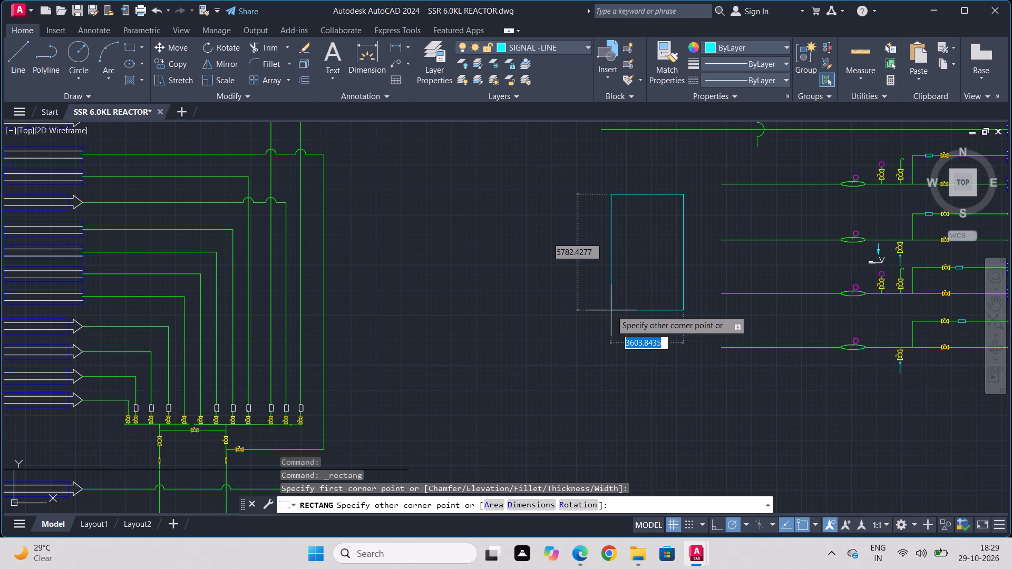
click(611, 310)
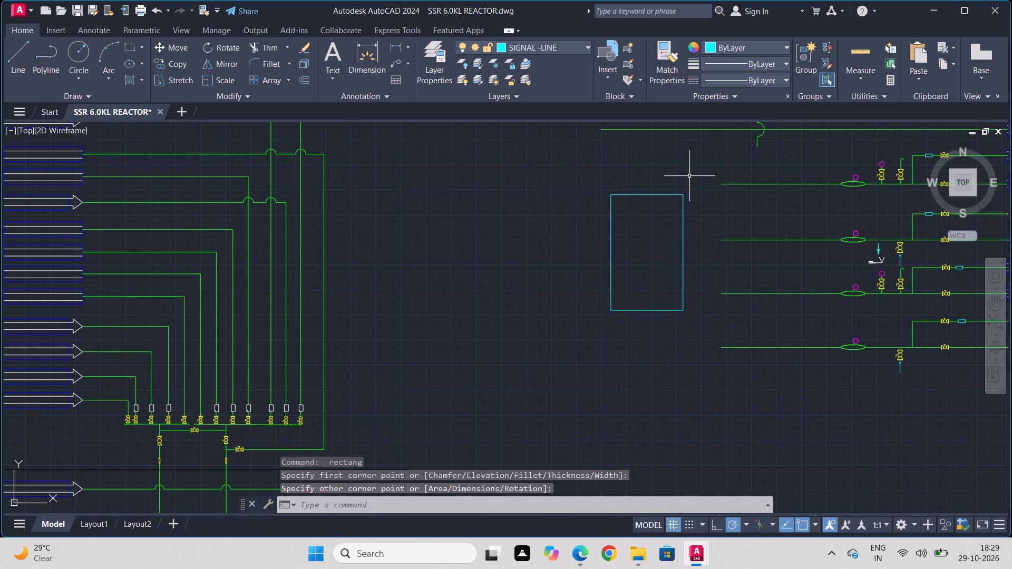
Move the condenser rectangle straight down by about 999 units.
click(690, 176)
click(597, 286)
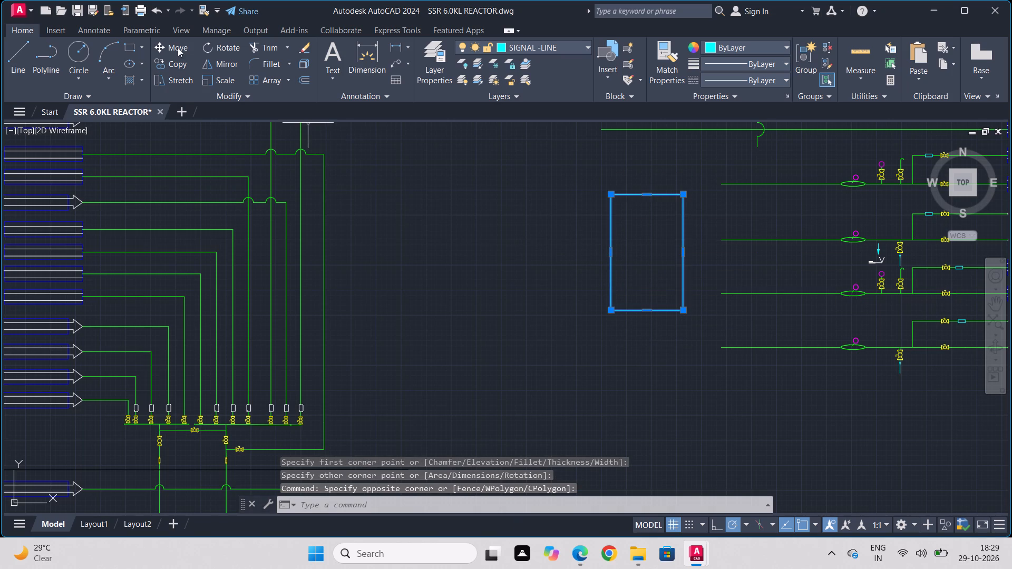
click(176, 50)
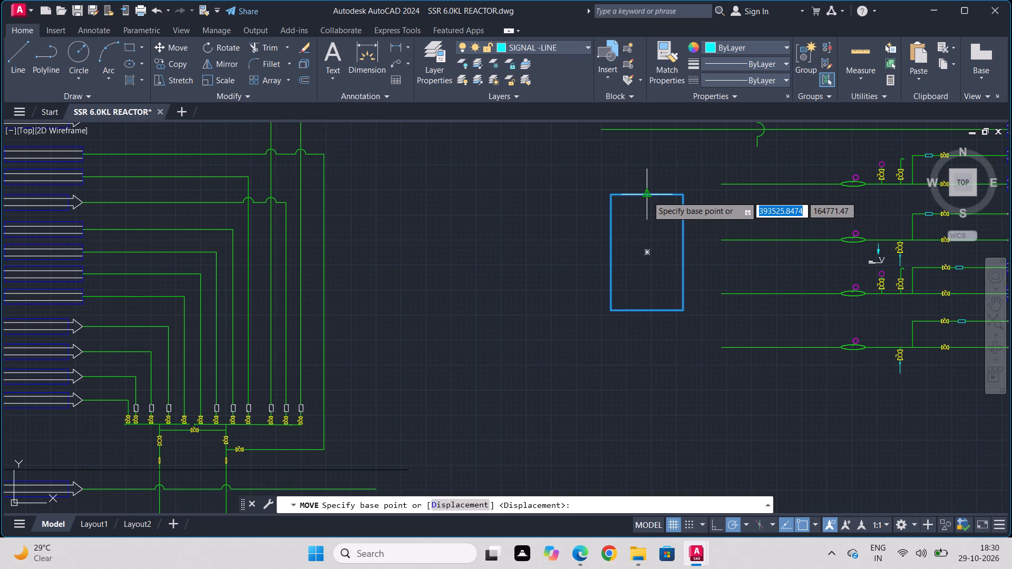
click(647, 196)
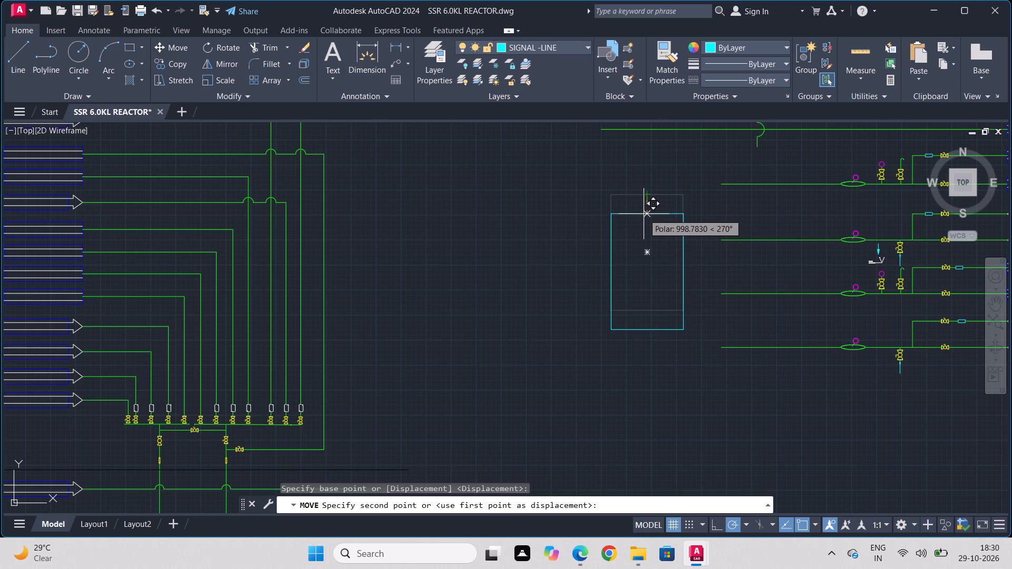
click(644, 214)
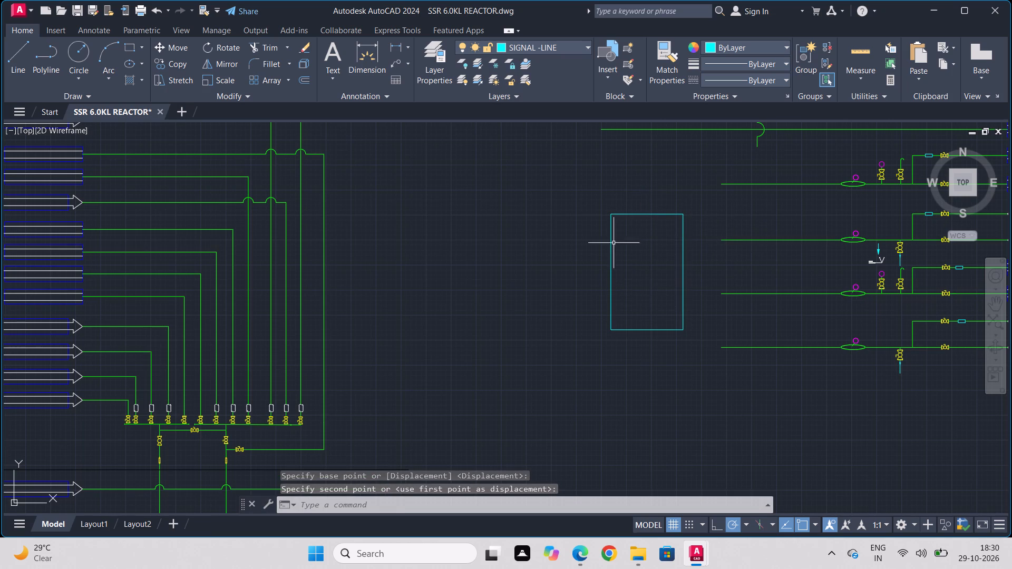
Shorten the upper two of the four instrumented process lines by stretching their free ends back to the midpoints of their end segments.
scroll(376, 257, down, 2)
scroll(432, 242, up, 2)
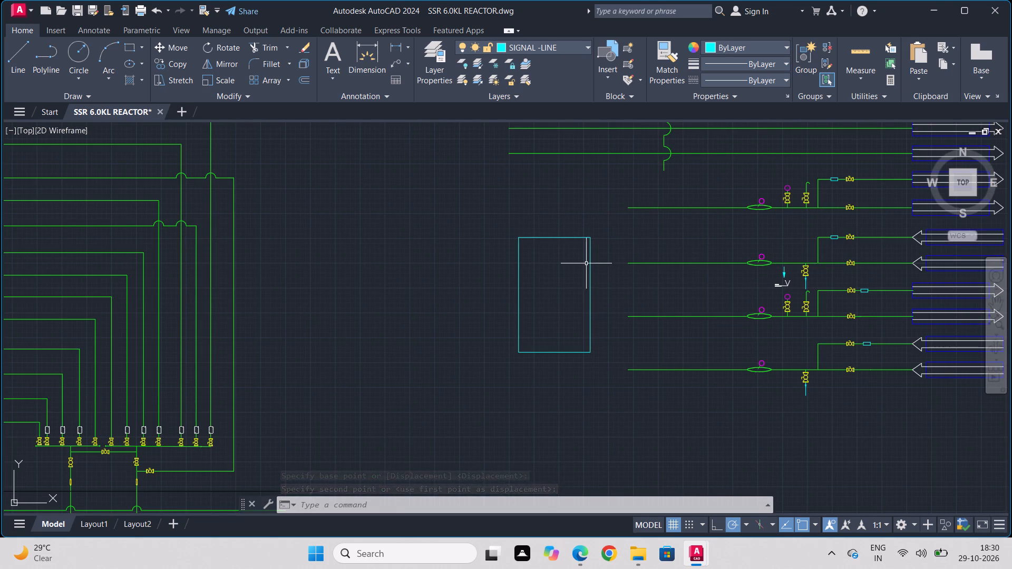
scroll(587, 260, up, 2)
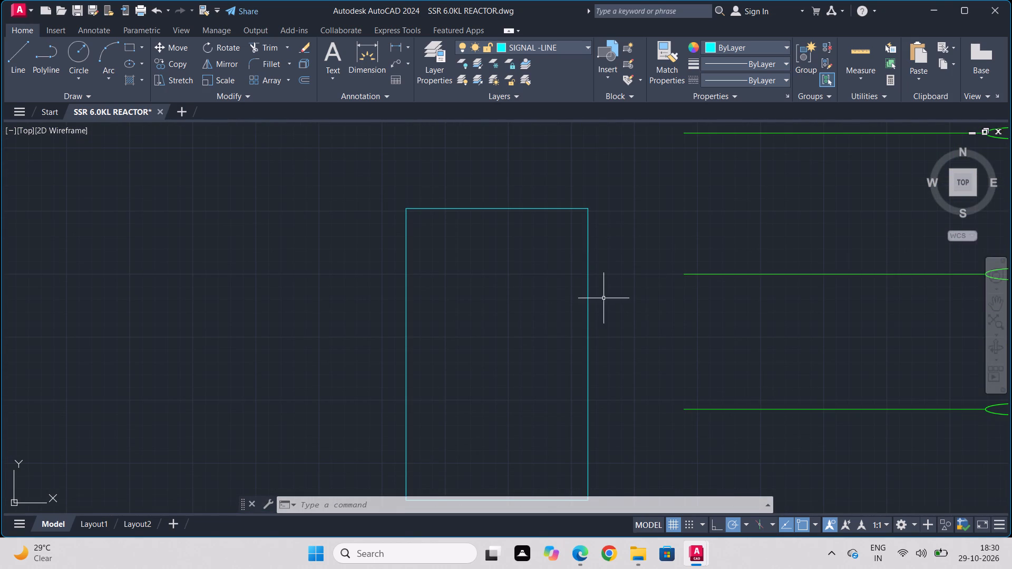
click(688, 277)
click(689, 273)
click(689, 274)
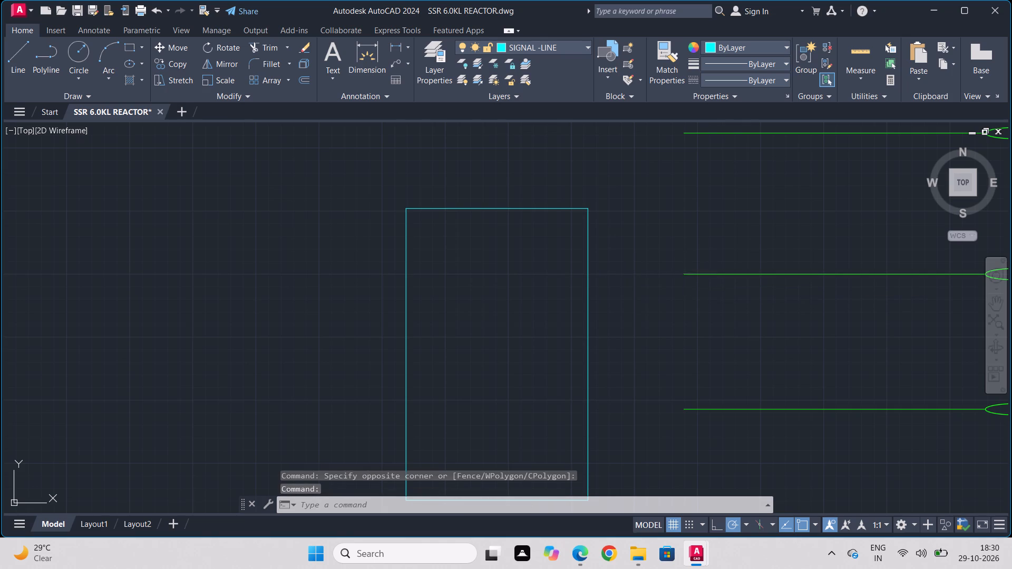
click(684, 273)
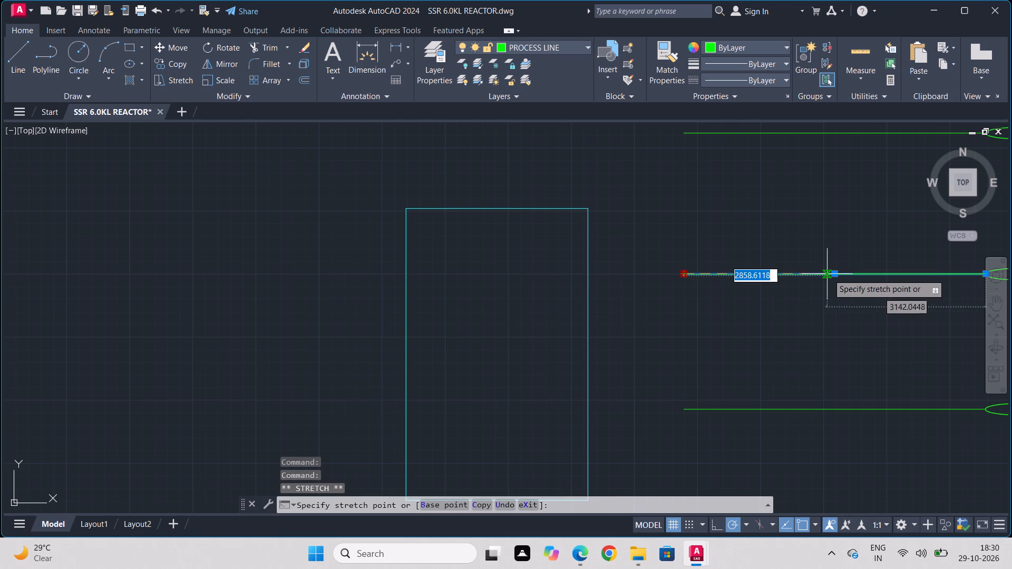
click(830, 274)
scroll(697, 230, down, 1)
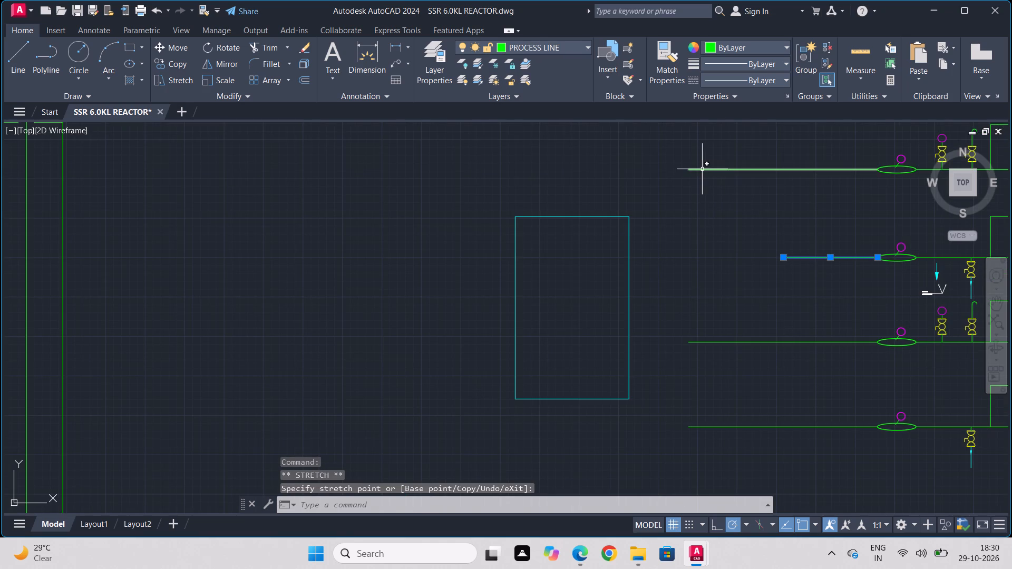
click(703, 168)
click(686, 169)
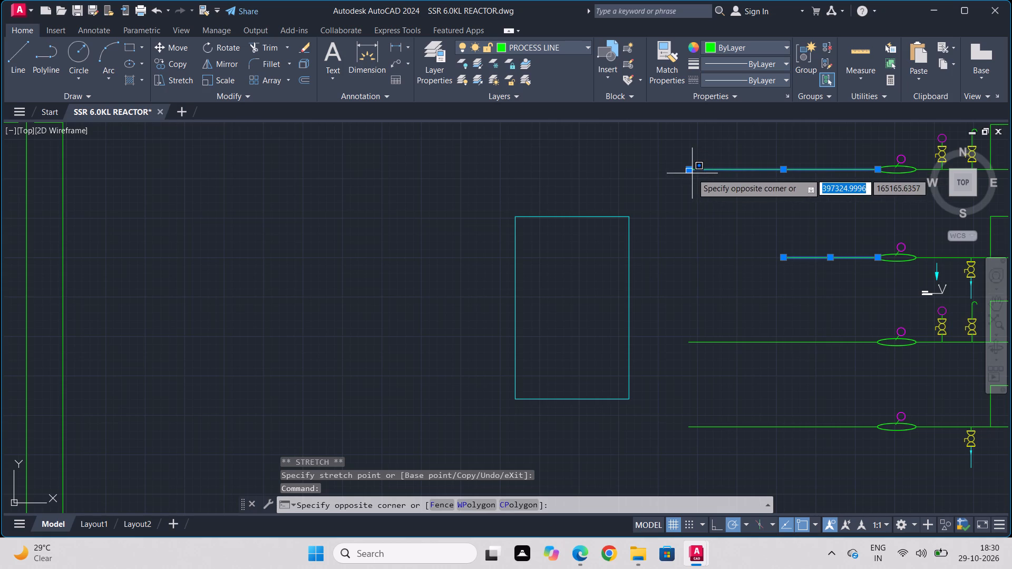
click(692, 173)
click(690, 169)
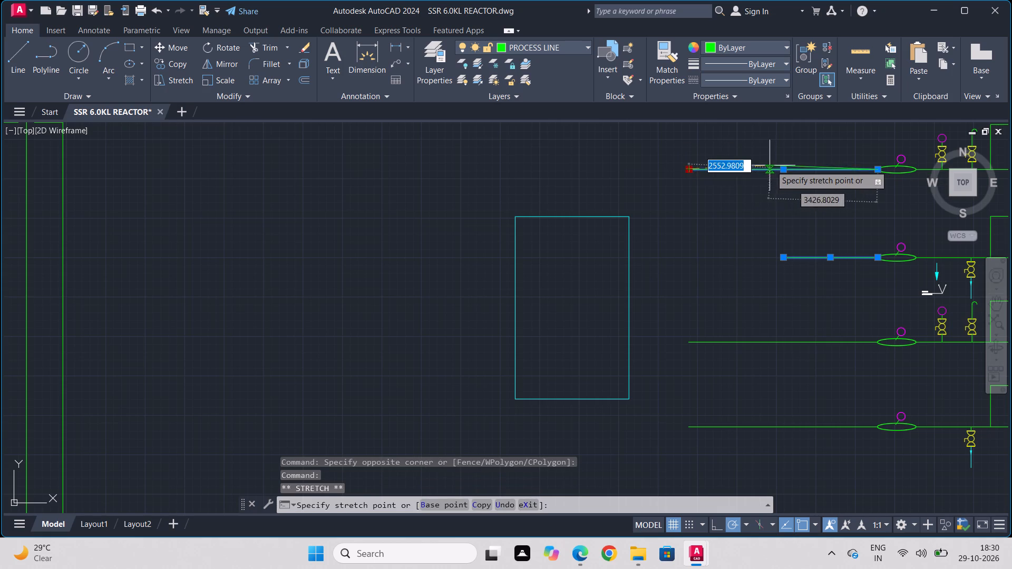
click(781, 170)
key(Escape)
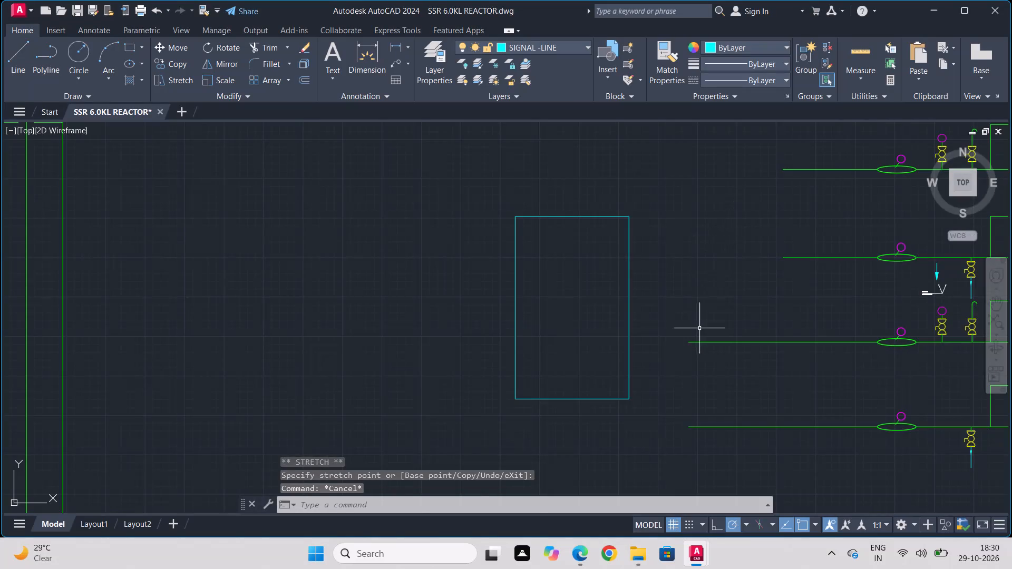
Shorten the lower two instrumented process lines by stretching their free ends to their segment midpoints, matching the upper two.
click(701, 344)
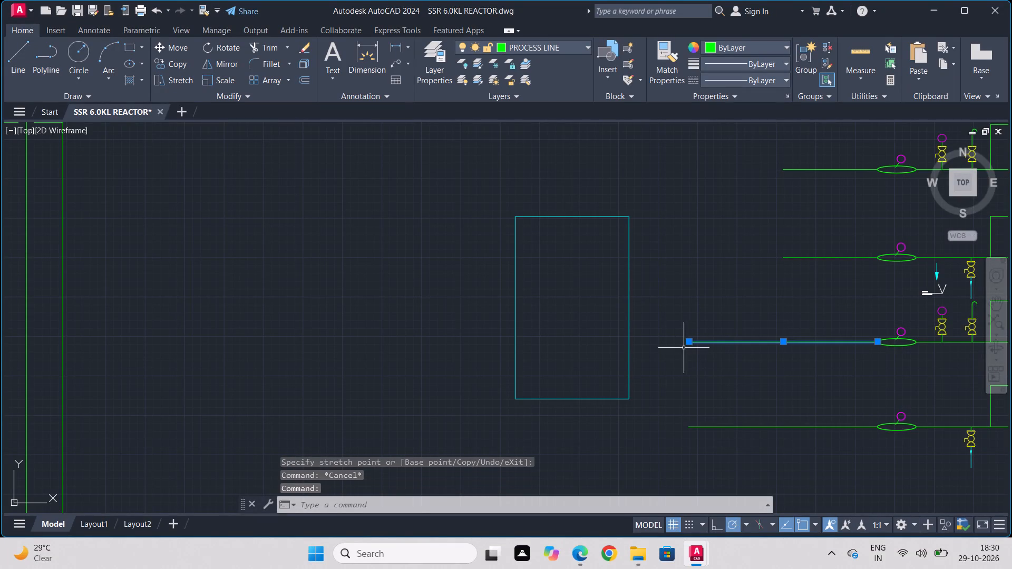
click(689, 340)
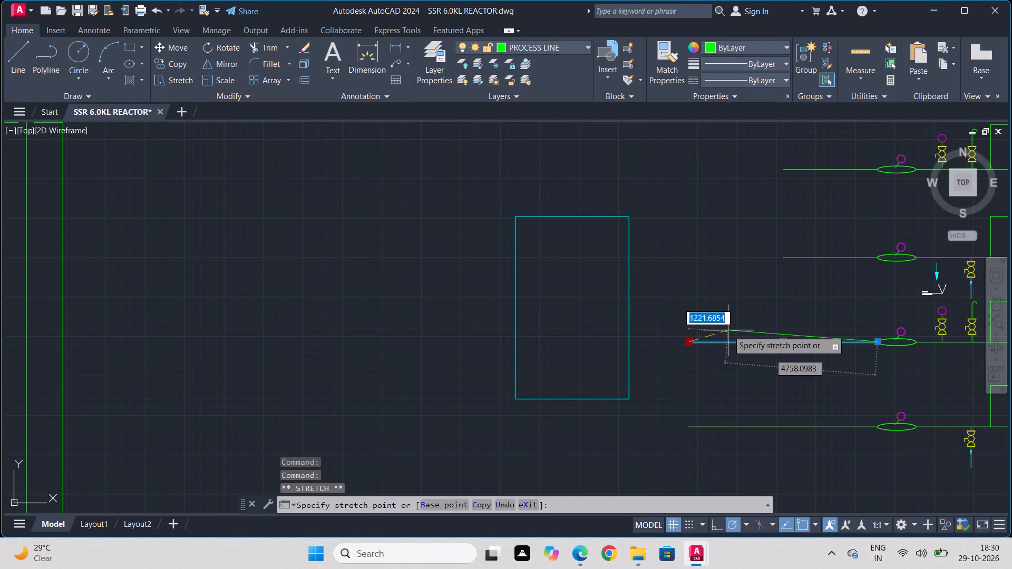
key(Escape)
click(690, 344)
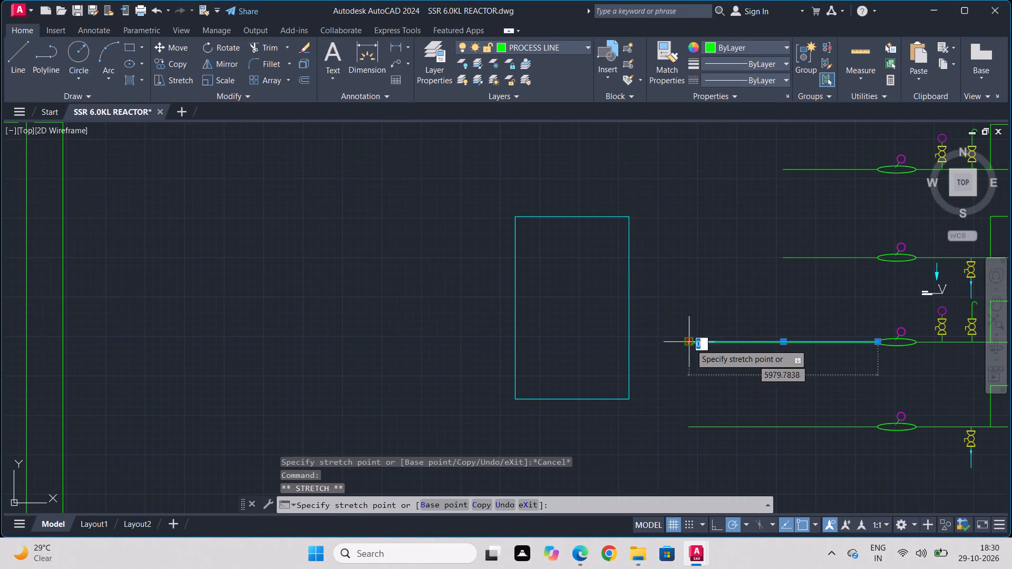
click(778, 344)
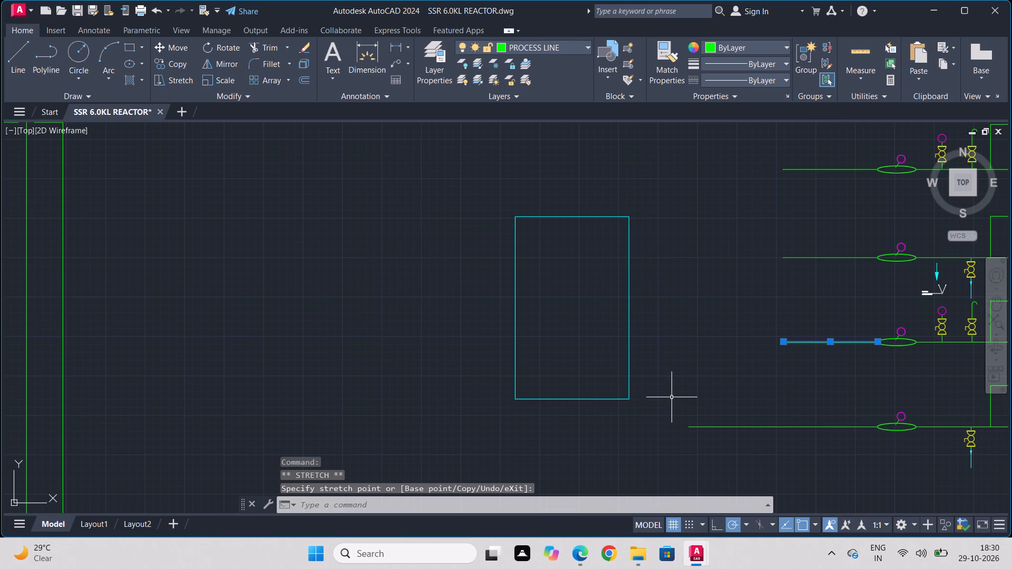
key(Escape)
click(700, 428)
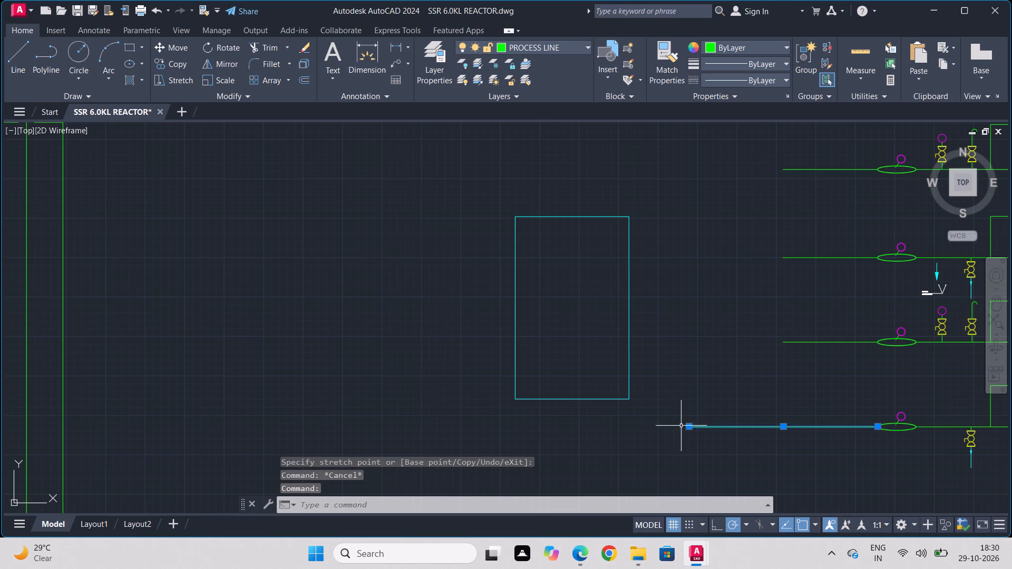
click(691, 427)
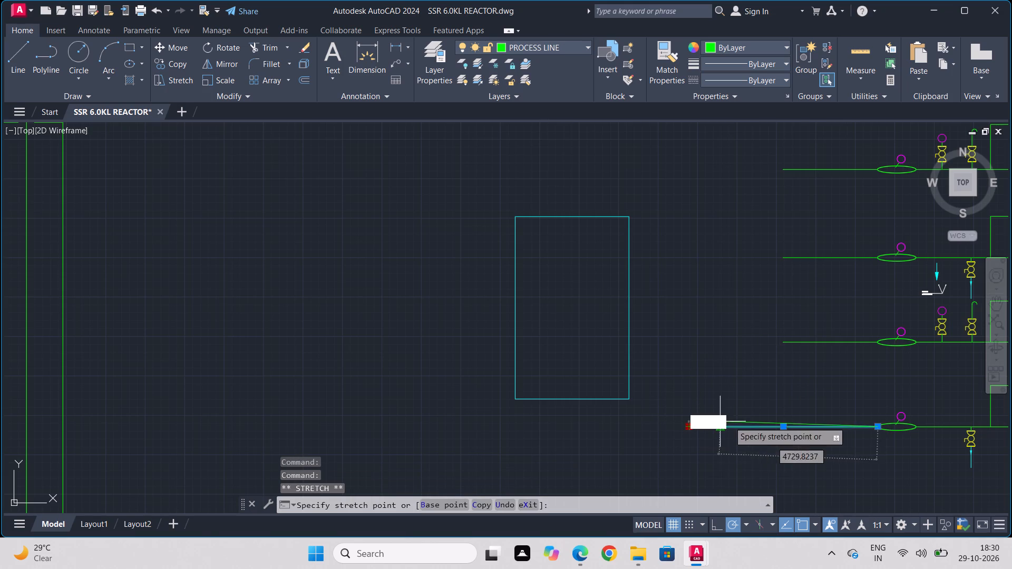
click(783, 426)
key(Escape)
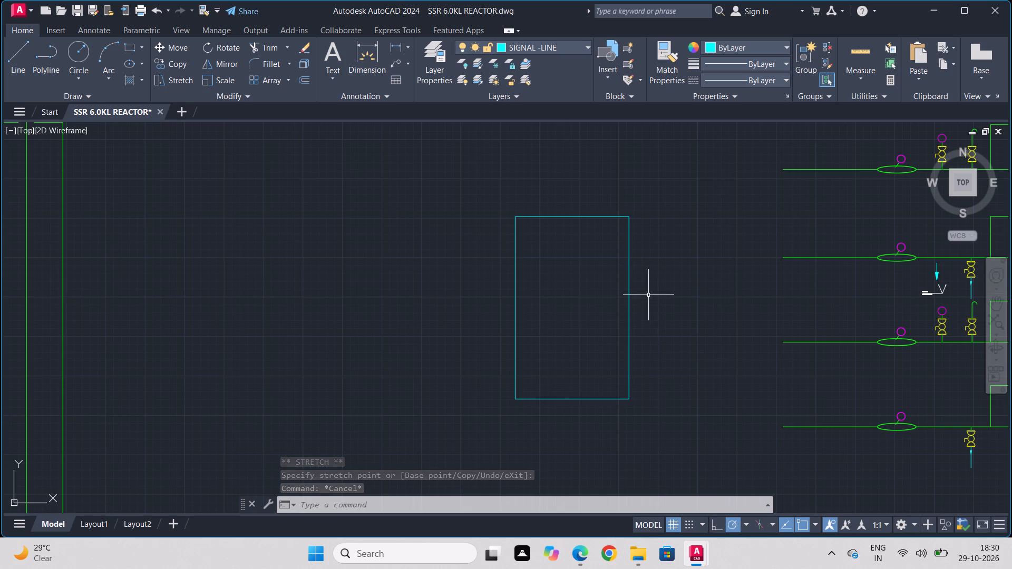
Copy the small cyan rectangle from the topmost valve branch onto the free end segment of the uppermost instrumented line, centred on the line.
scroll(631, 243, up, 1)
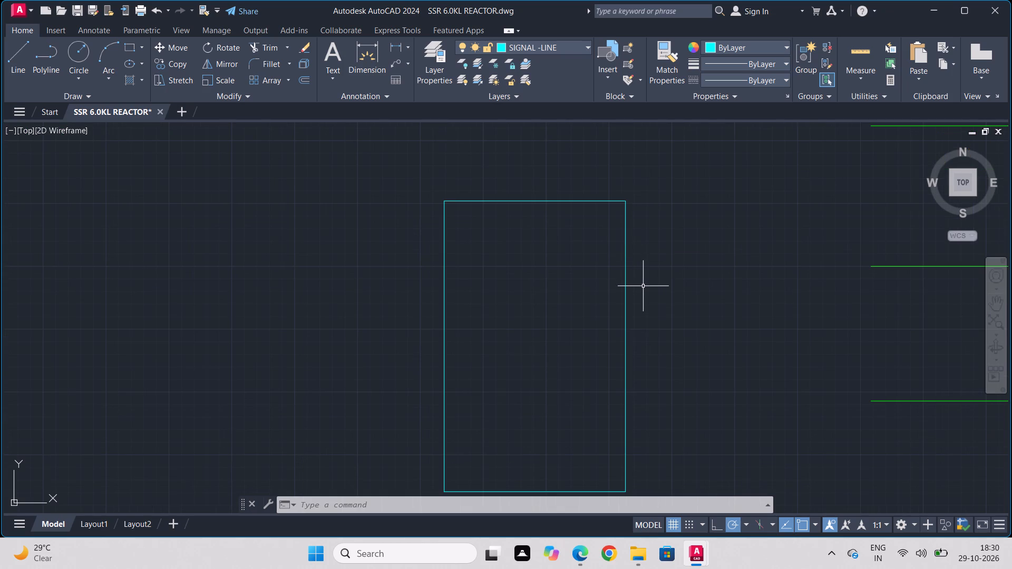
middle_drag(731, 261, 514, 405)
middle_drag(735, 316, 686, 317)
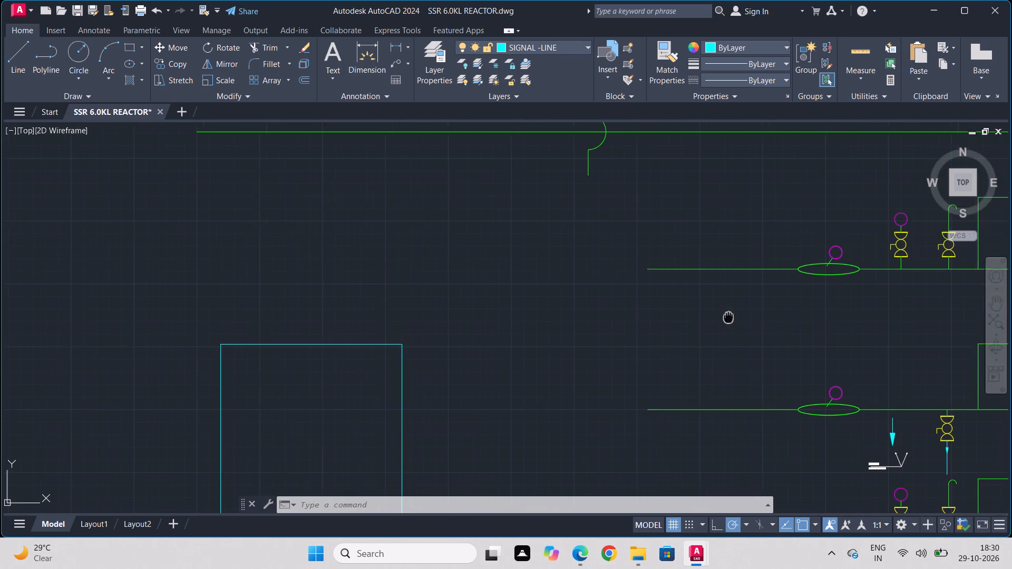
middle_drag(686, 317, 457, 360)
scroll(759, 249, up, 1)
drag(748, 222, 735, 240)
click(727, 253)
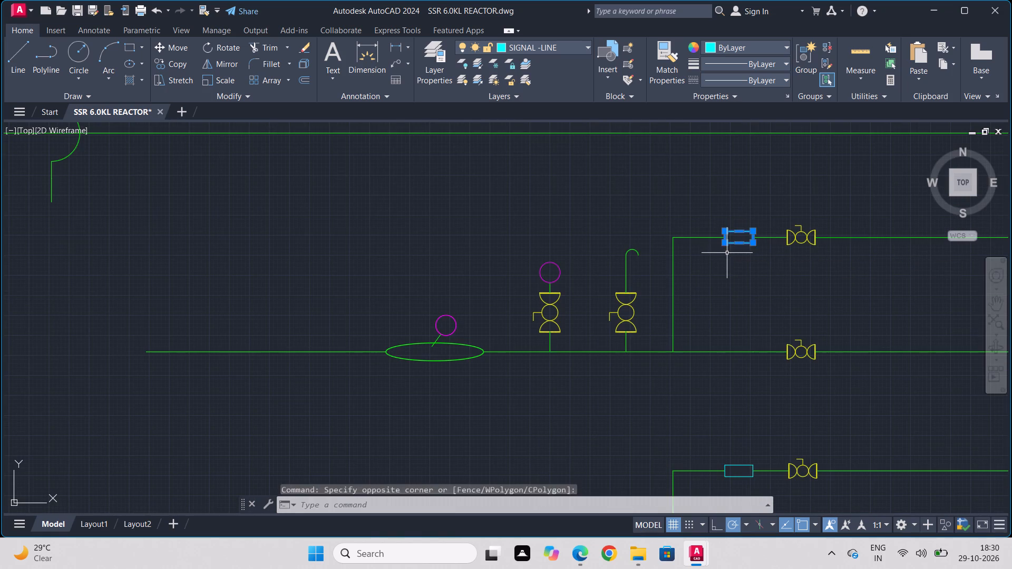
click(170, 67)
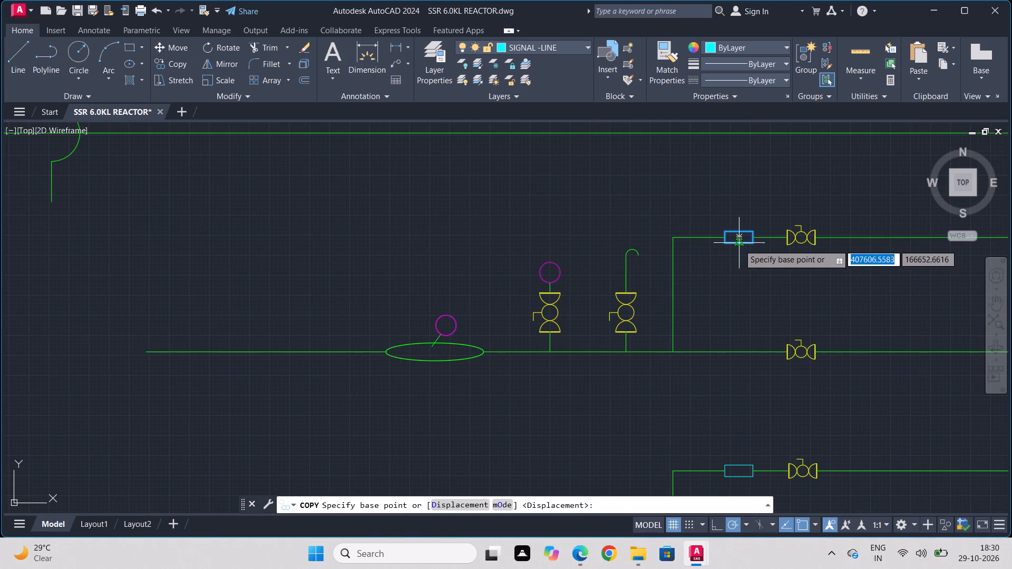
click(752, 237)
middle_drag(291, 361, 575, 333)
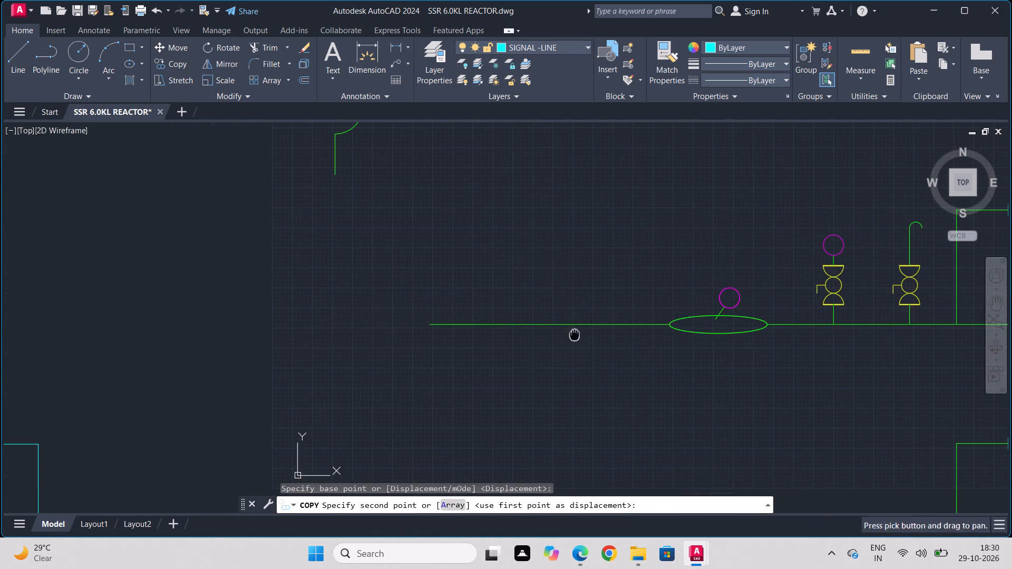
scroll(509, 355, up, 2)
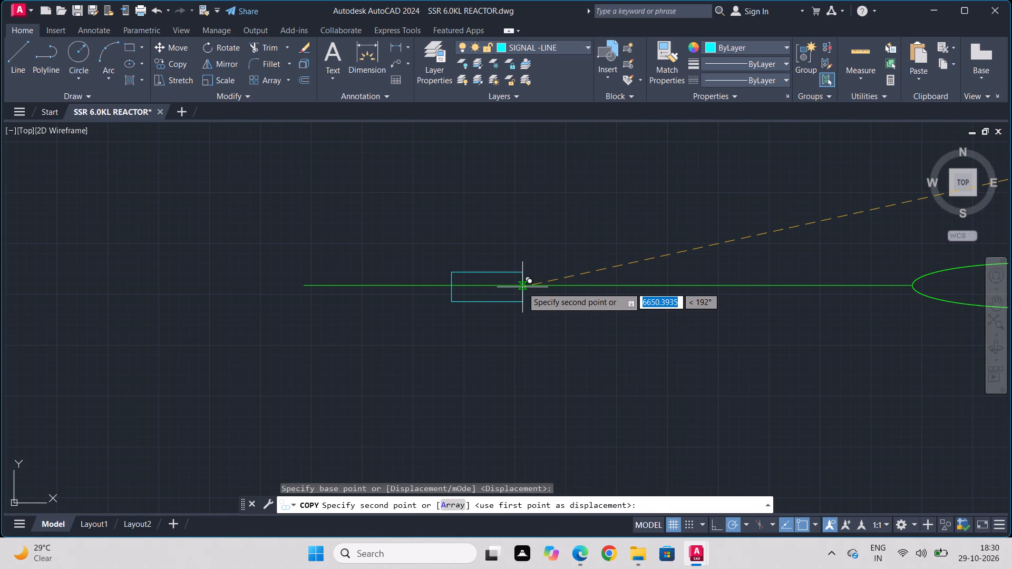
click(522, 286)
key(Escape)
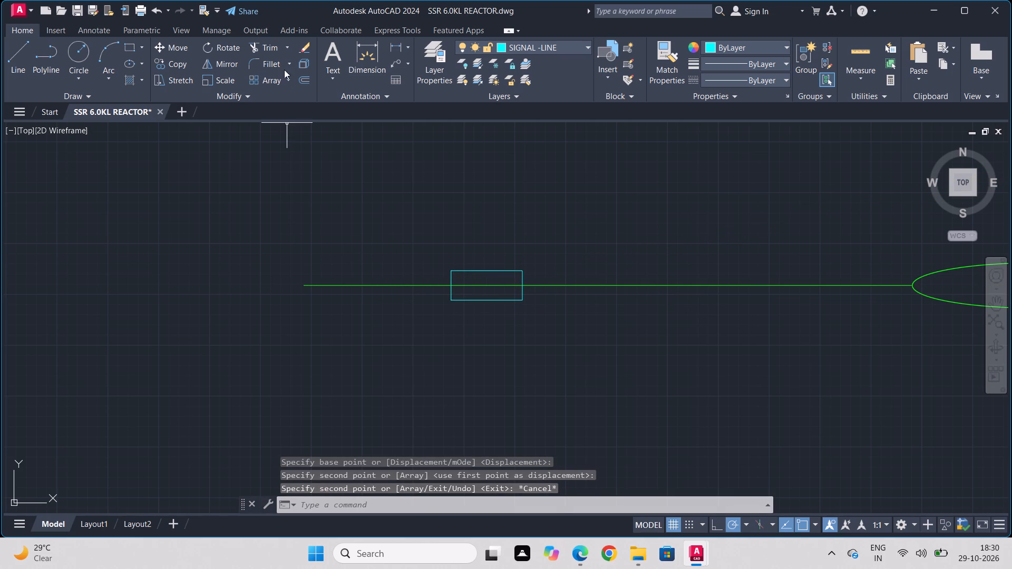
Trim away the piece of process line inside the copied small rectangle.
click(263, 46)
click(473, 285)
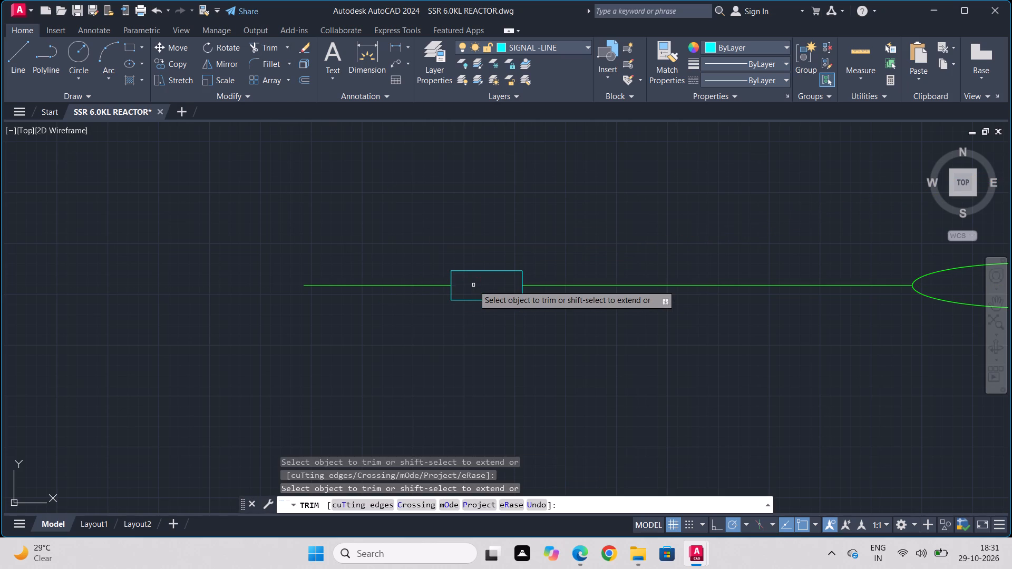
key(Escape)
Draw a horizontal line across the full width of the condenser rectangle, slightly below its top edge.
middle_drag(507, 413, 570, 393)
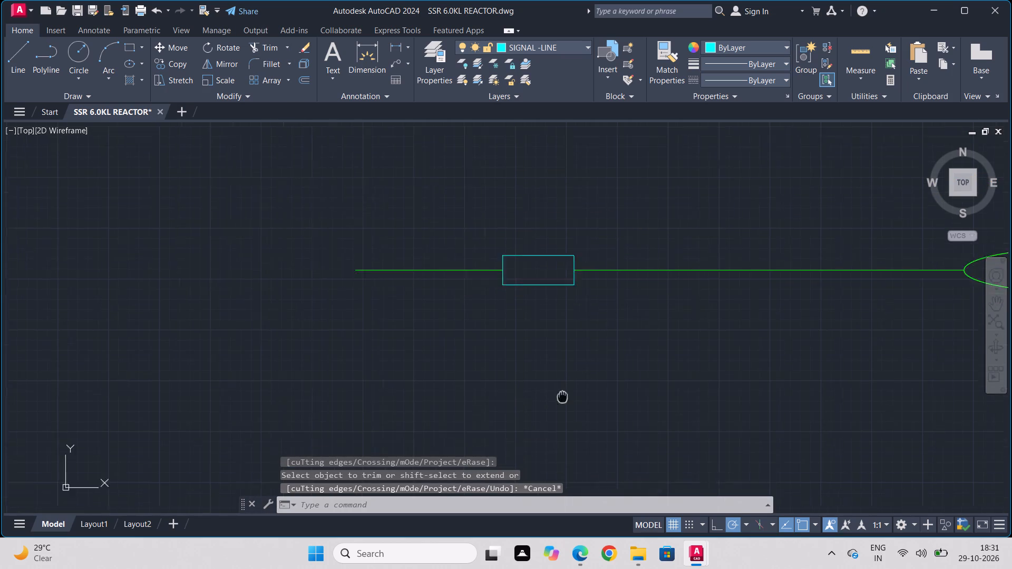
middle_drag(570, 393, 660, 304)
middle_drag(464, 359, 673, 283)
scroll(674, 282, down, 1)
scroll(538, 391, down, 3)
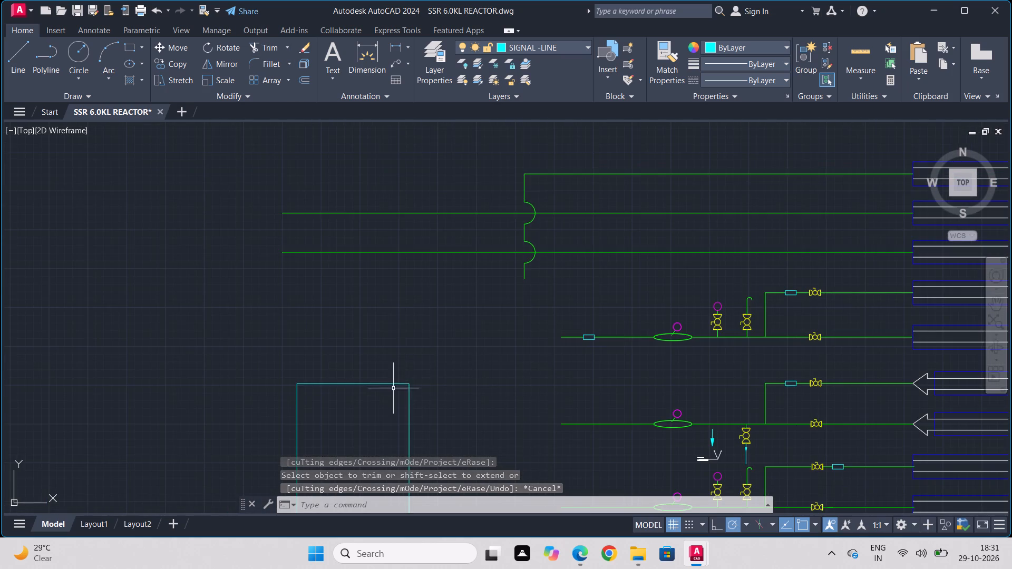
middle_drag(433, 396, 567, 308)
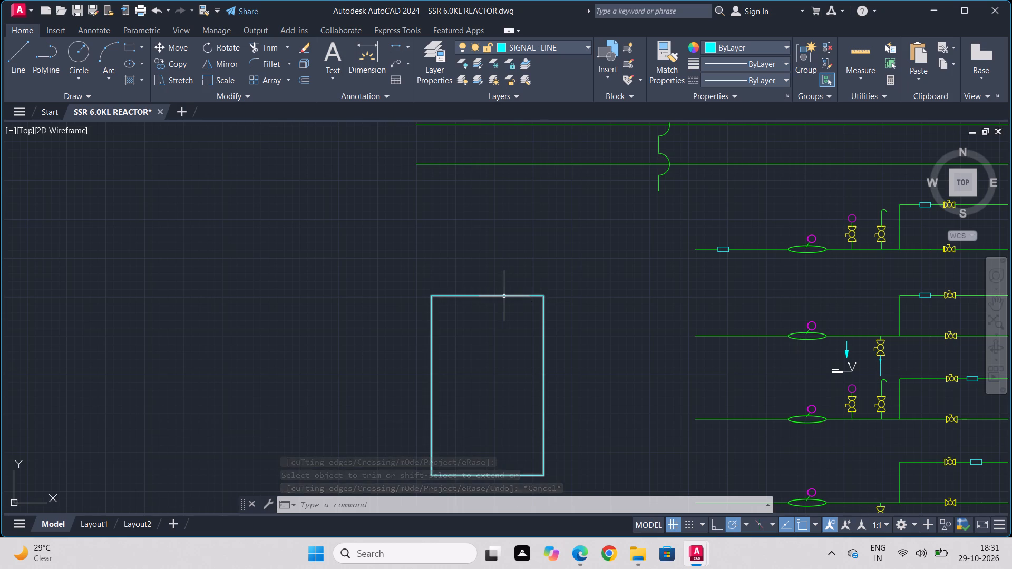
key(Escape)
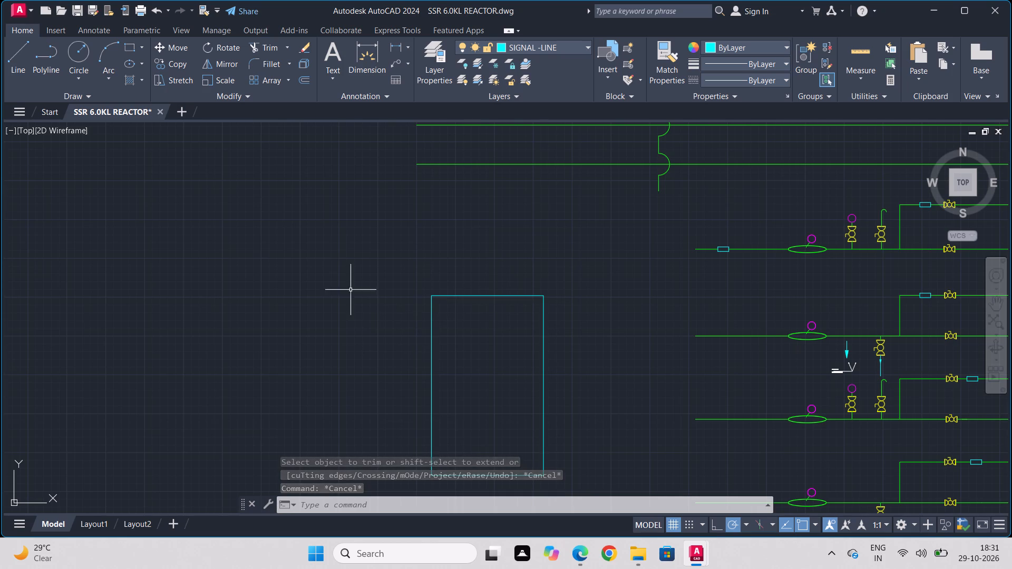
click(18, 58)
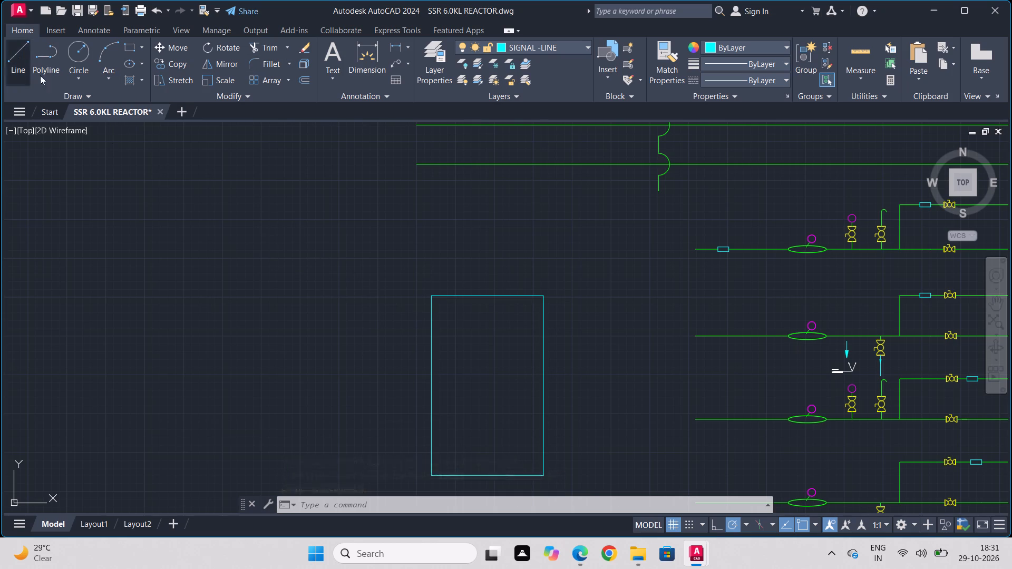
scroll(425, 310, up, 2)
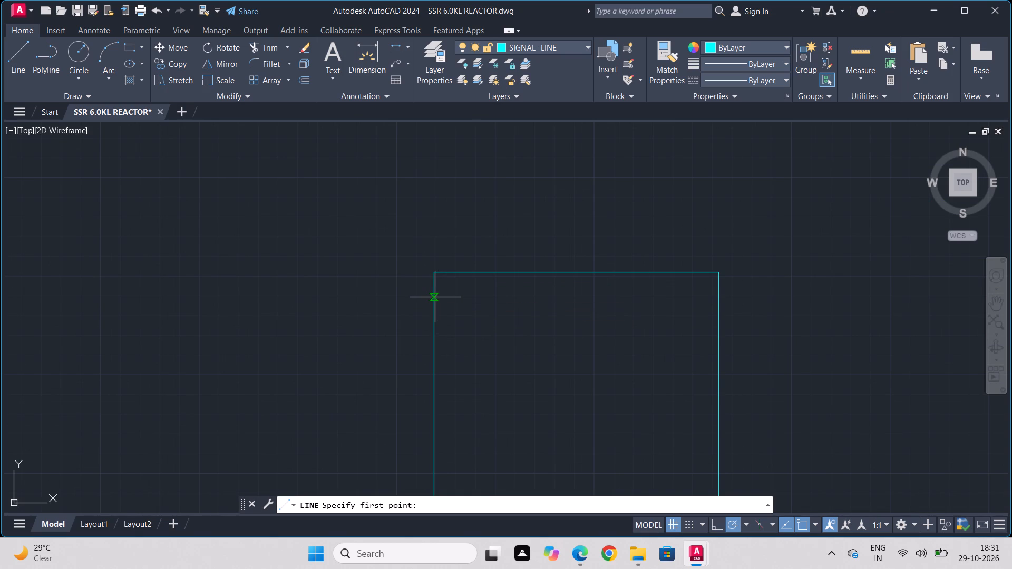
scroll(434, 297, up, 2)
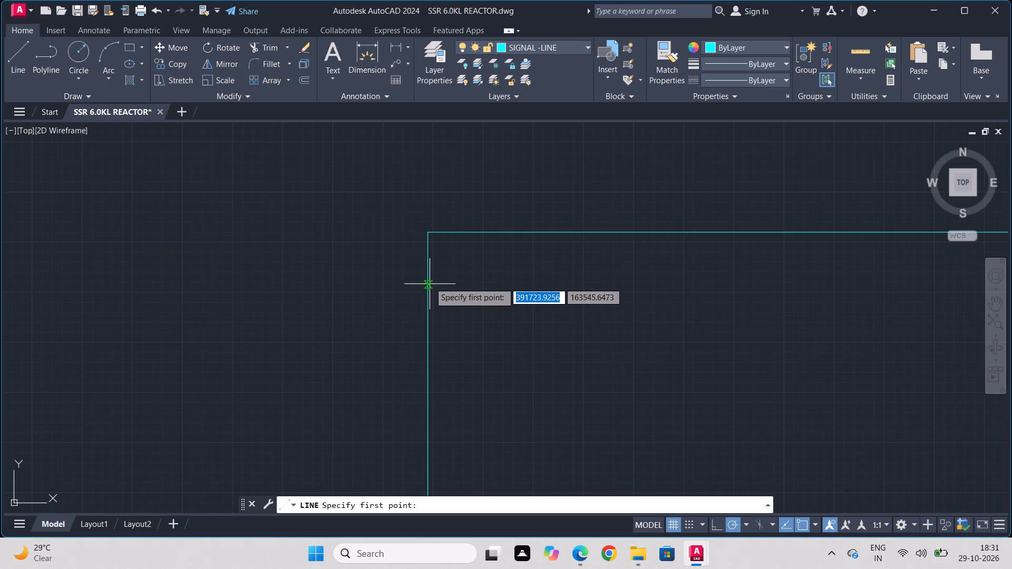
click(427, 265)
middle_drag(857, 298, 406, 268)
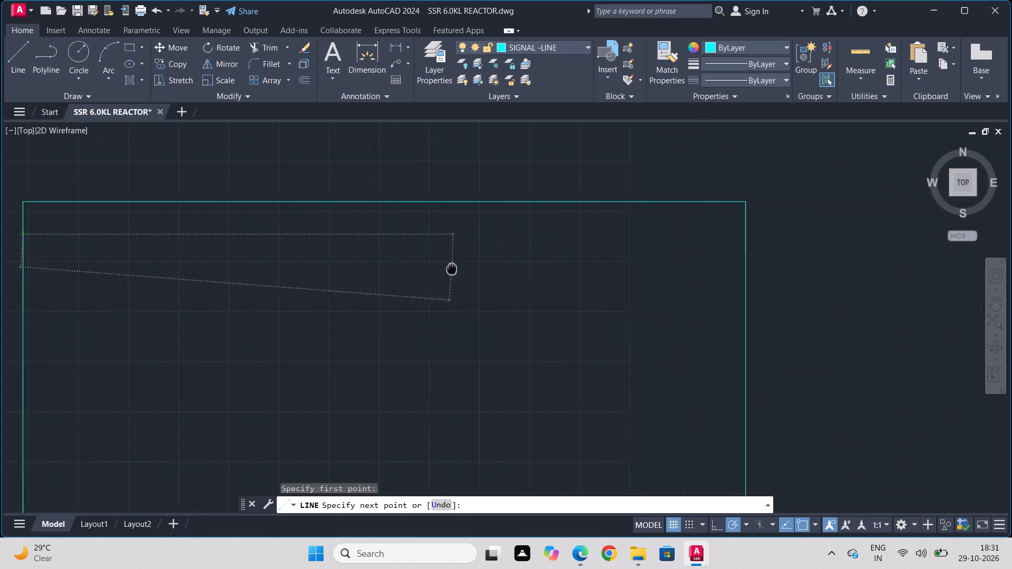
middle_drag(406, 268, 421, 268)
click(716, 234)
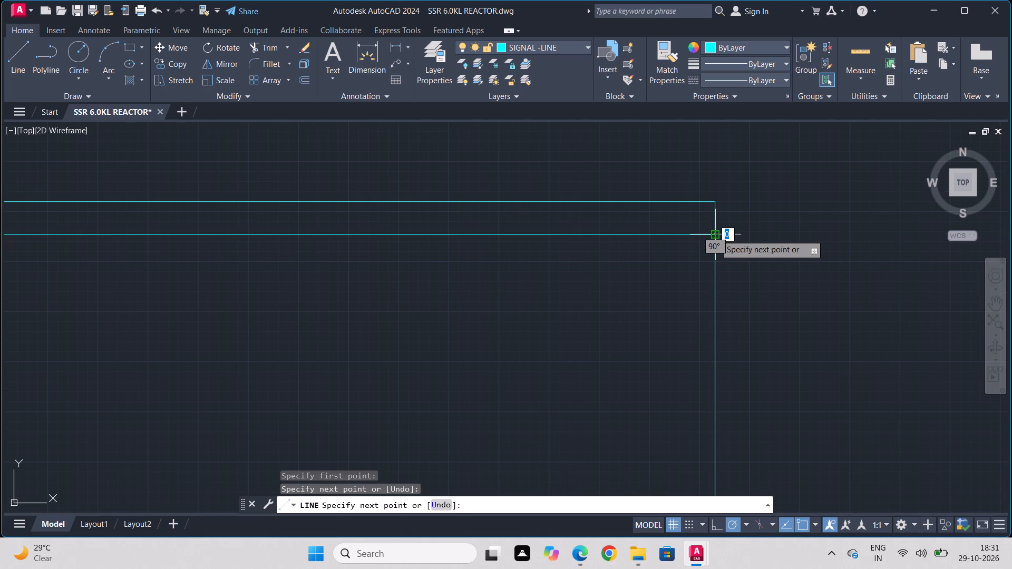
key(Escape)
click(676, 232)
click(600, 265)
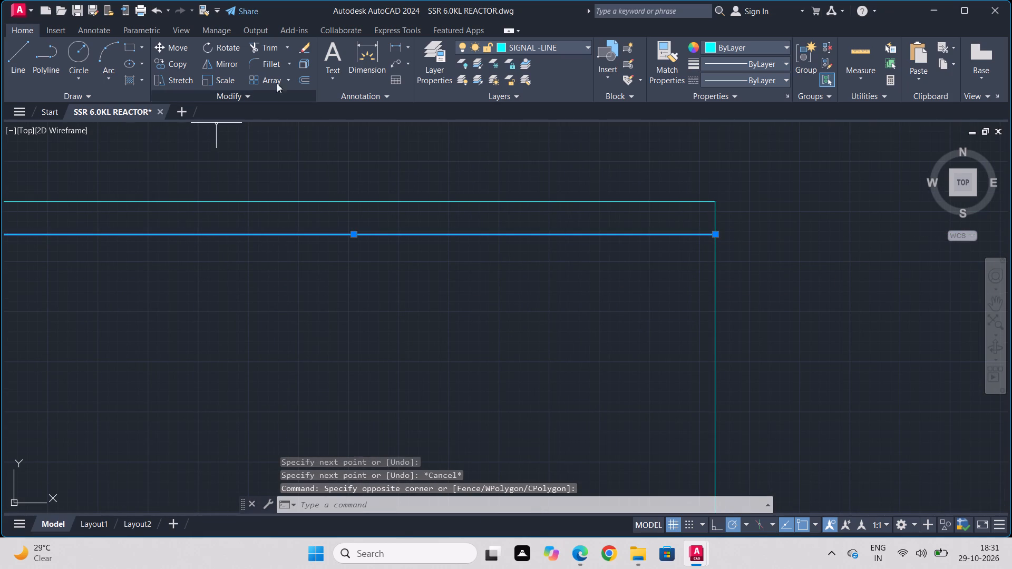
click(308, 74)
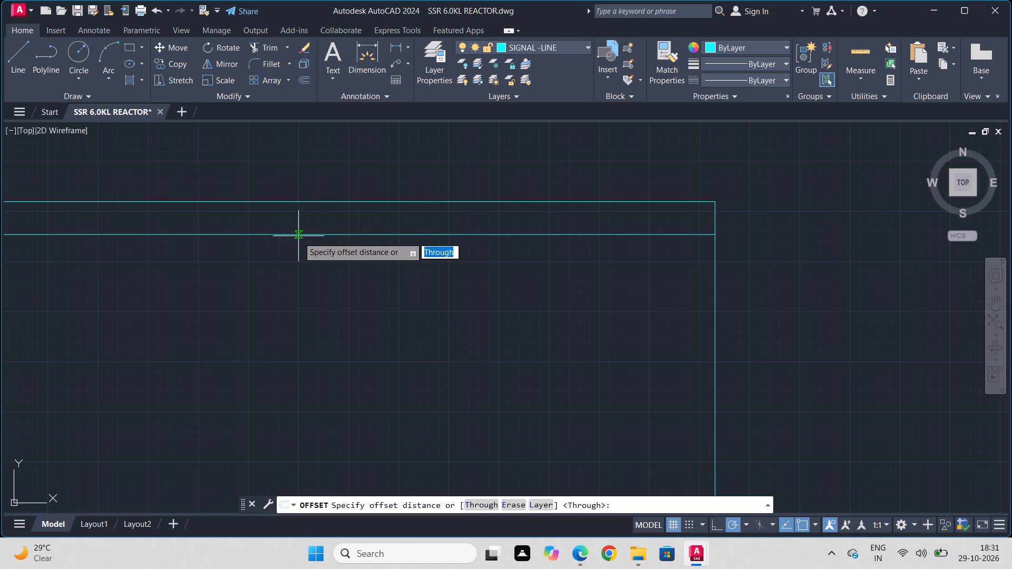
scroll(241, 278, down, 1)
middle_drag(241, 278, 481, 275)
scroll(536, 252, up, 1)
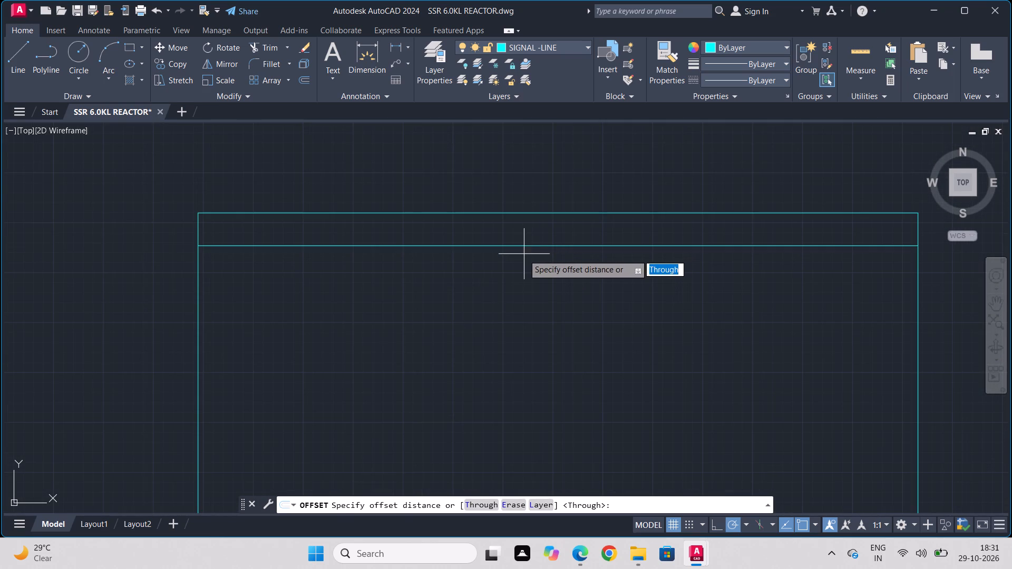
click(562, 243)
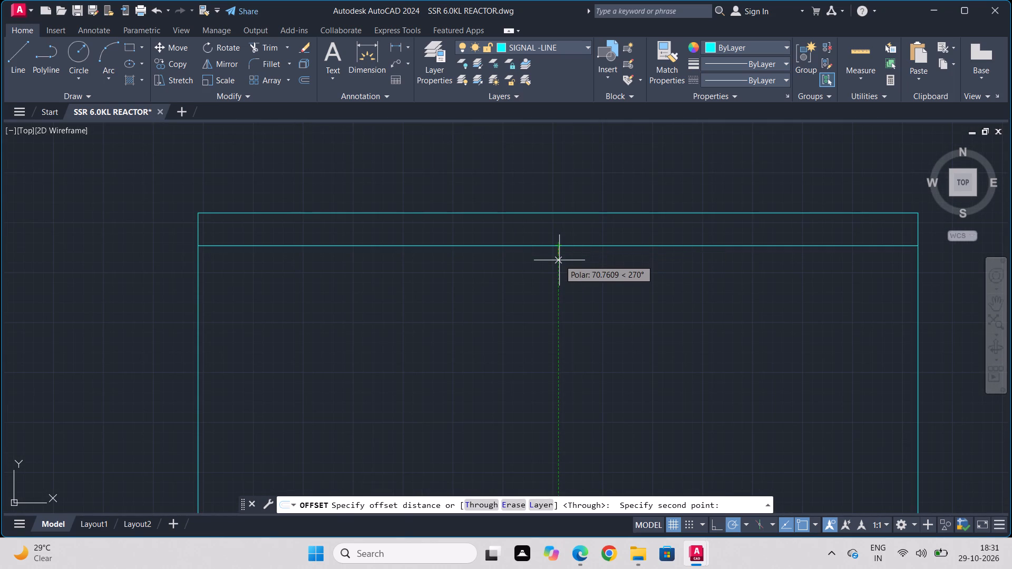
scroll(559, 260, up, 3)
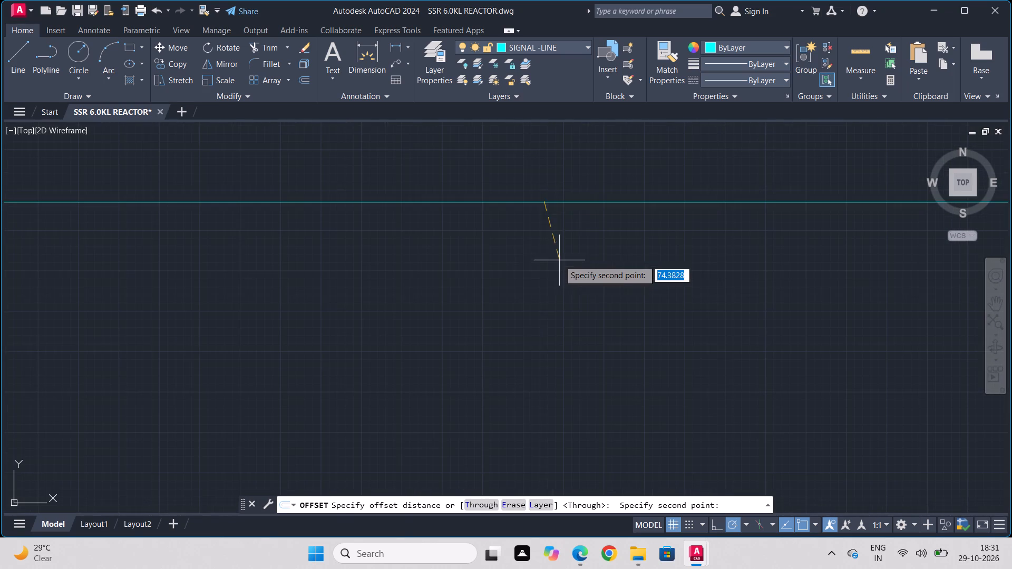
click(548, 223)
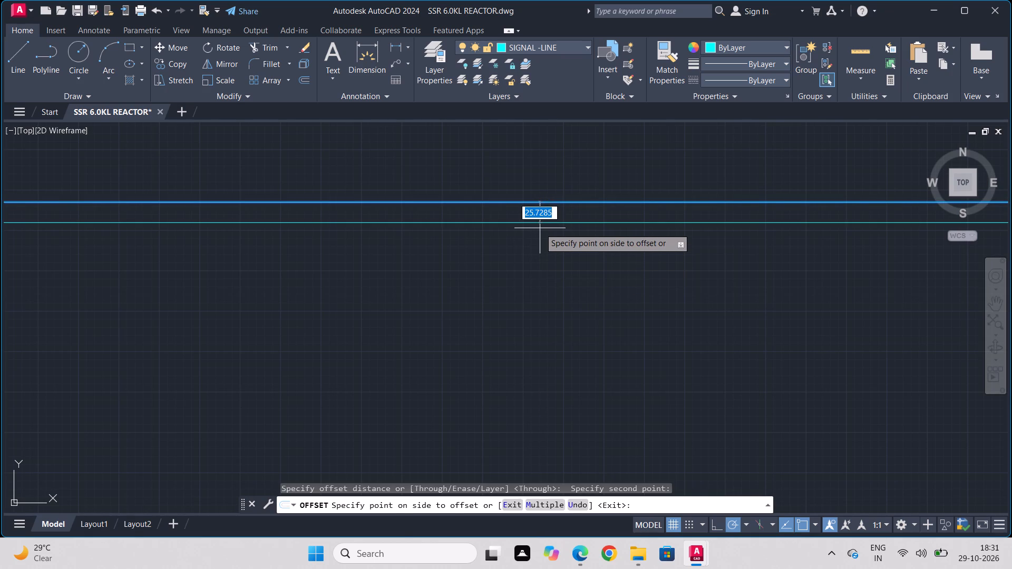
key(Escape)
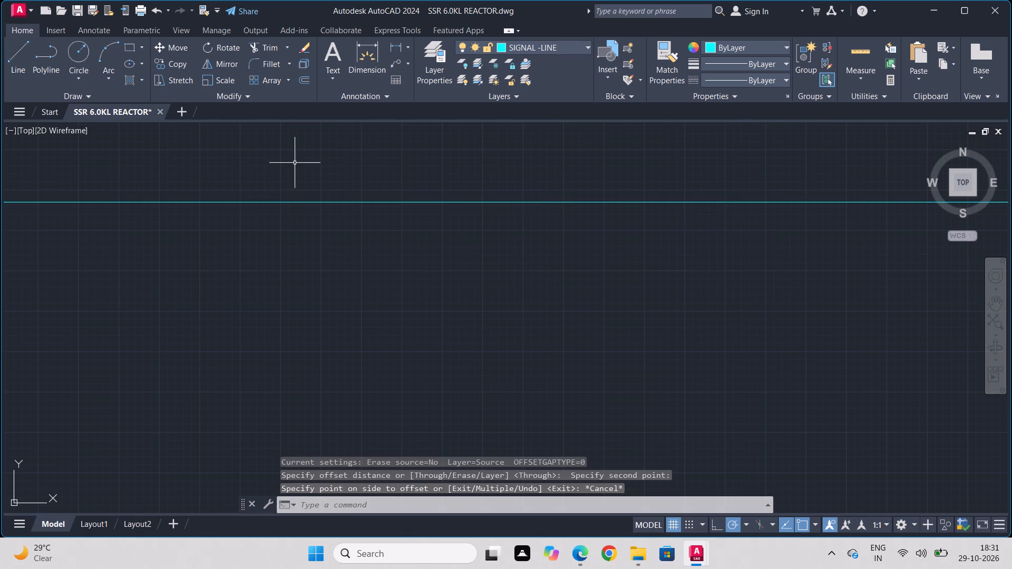
Offset the horizontal line near the condenser rectangle's top edge downward by about 17.9 units.
click(309, 81)
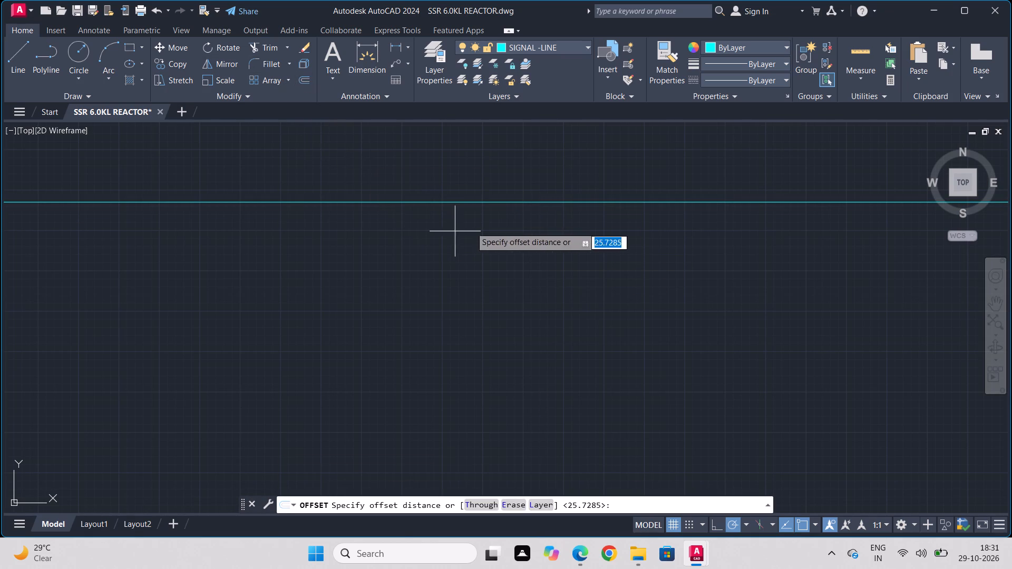
click(548, 202)
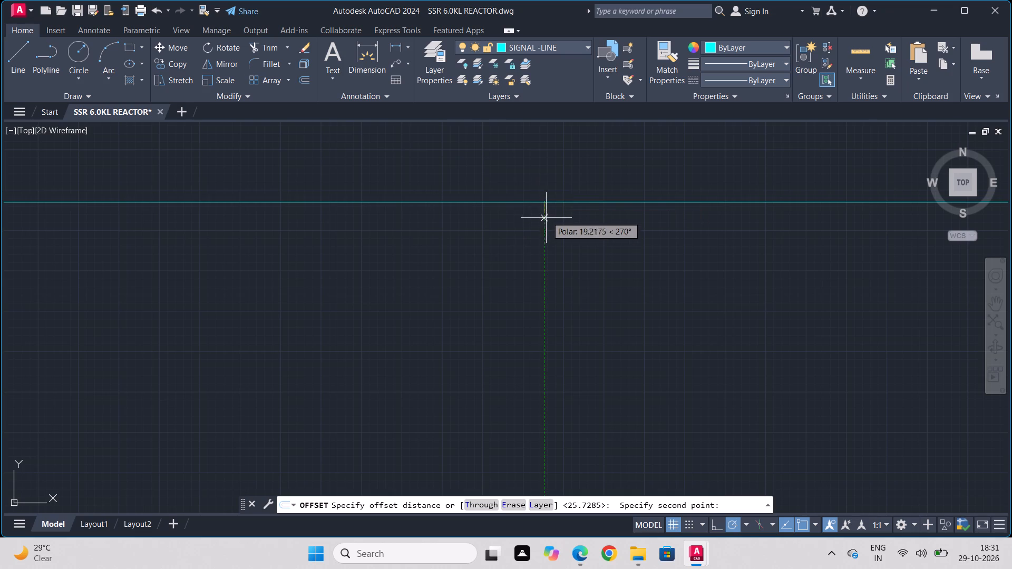
click(547, 217)
click(543, 203)
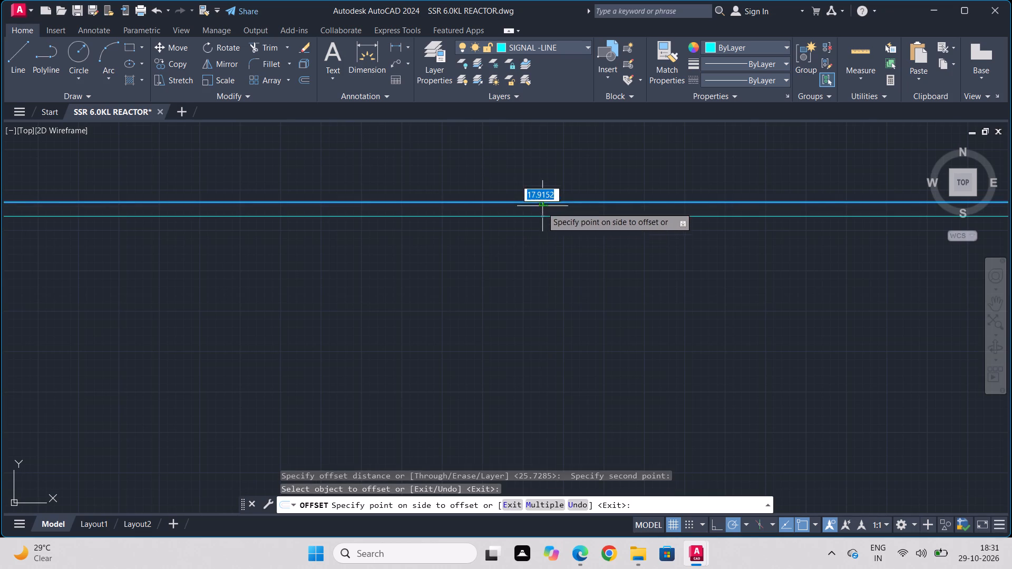
click(540, 214)
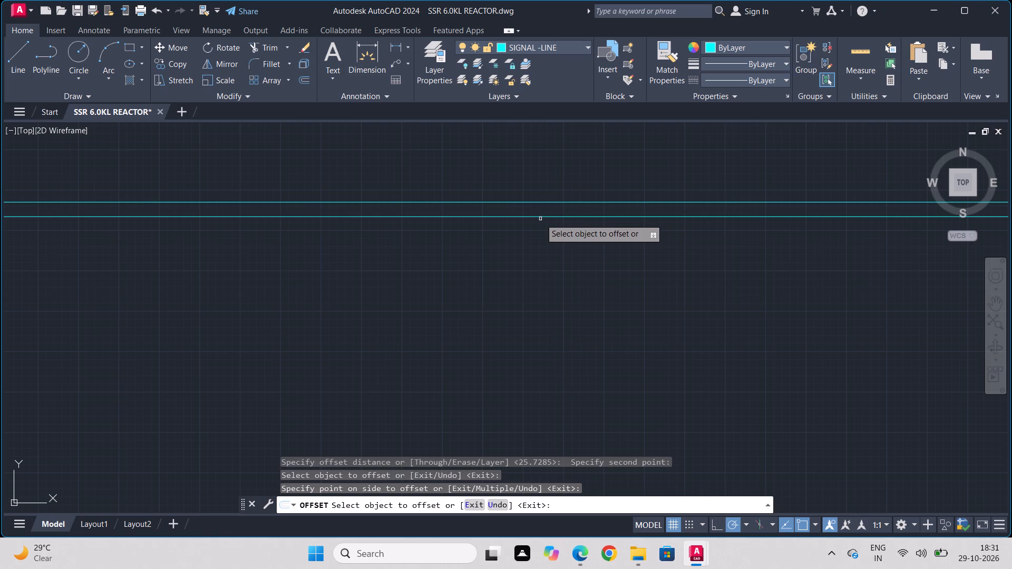
Offset the lowest horizontal line downward four more times at the same spacing of about 17.9 units inside the condenser rectangle.
scroll(436, 289, down, 1)
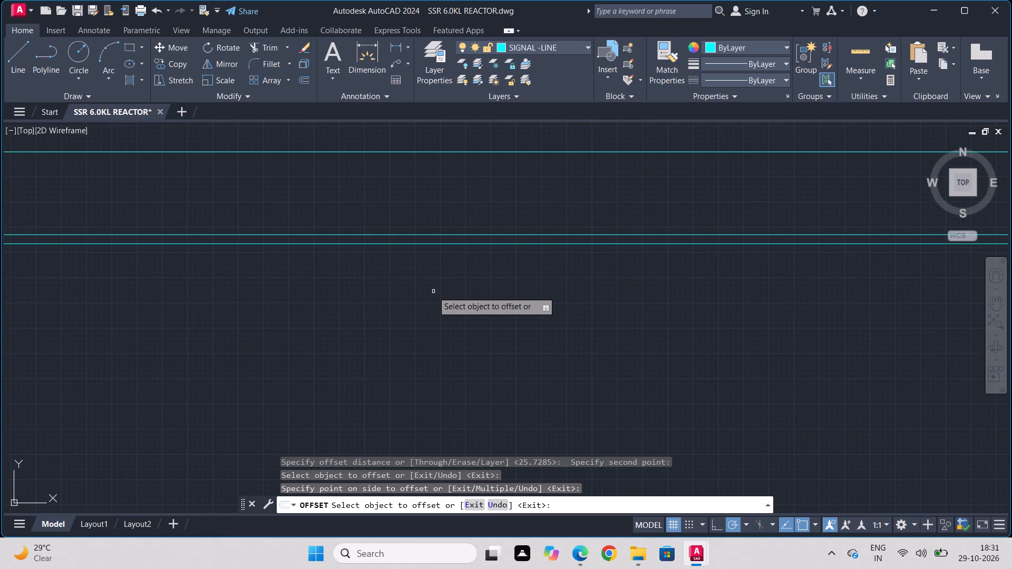
click(456, 244)
click(455, 256)
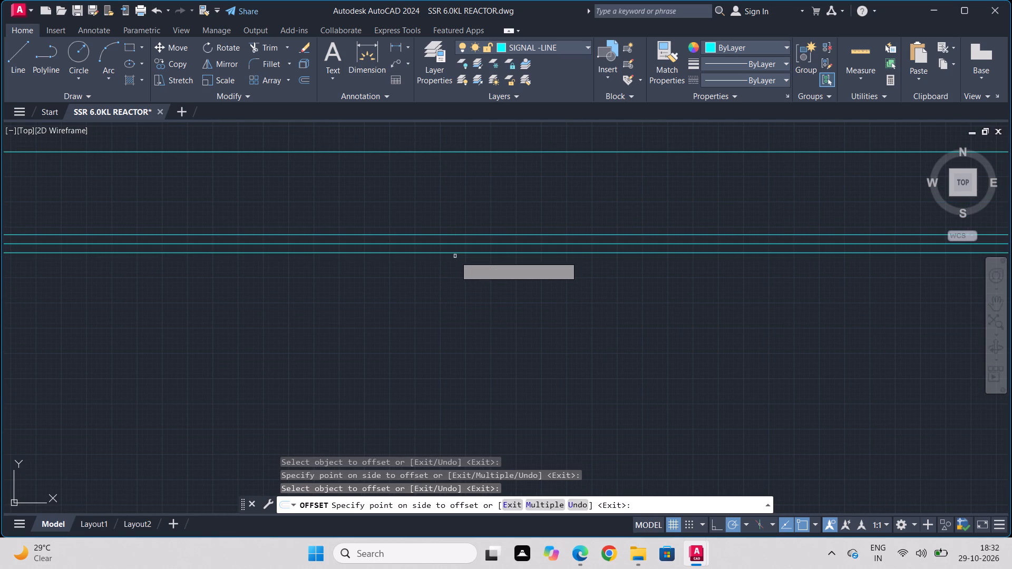
click(457, 255)
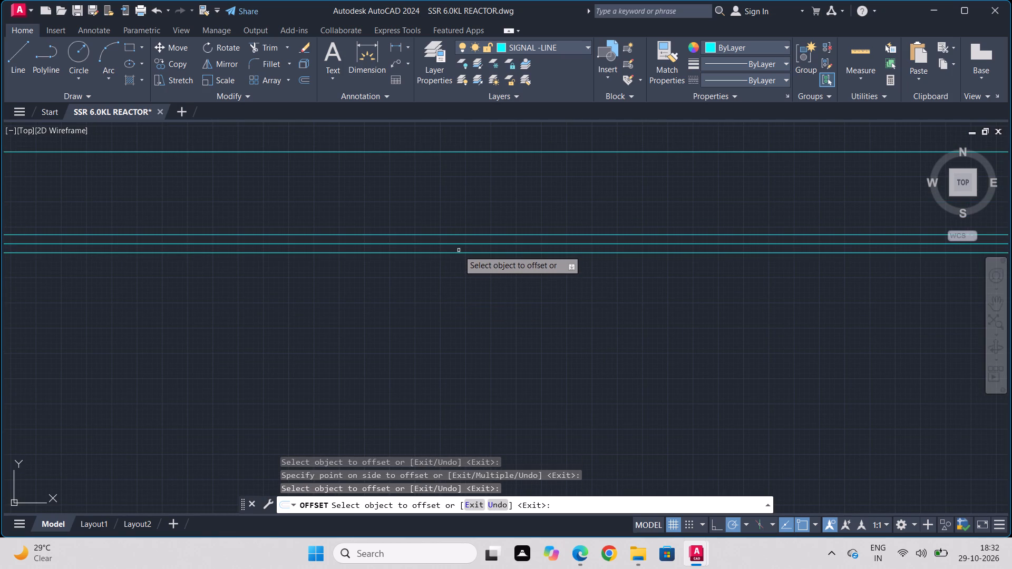
click(459, 253)
click(456, 269)
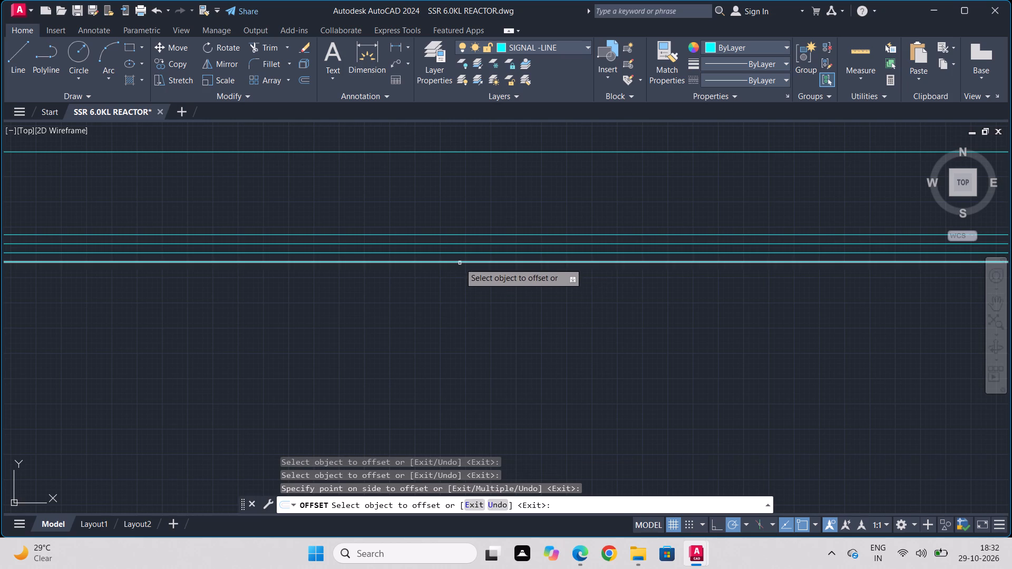
click(460, 263)
click(452, 289)
click(458, 266)
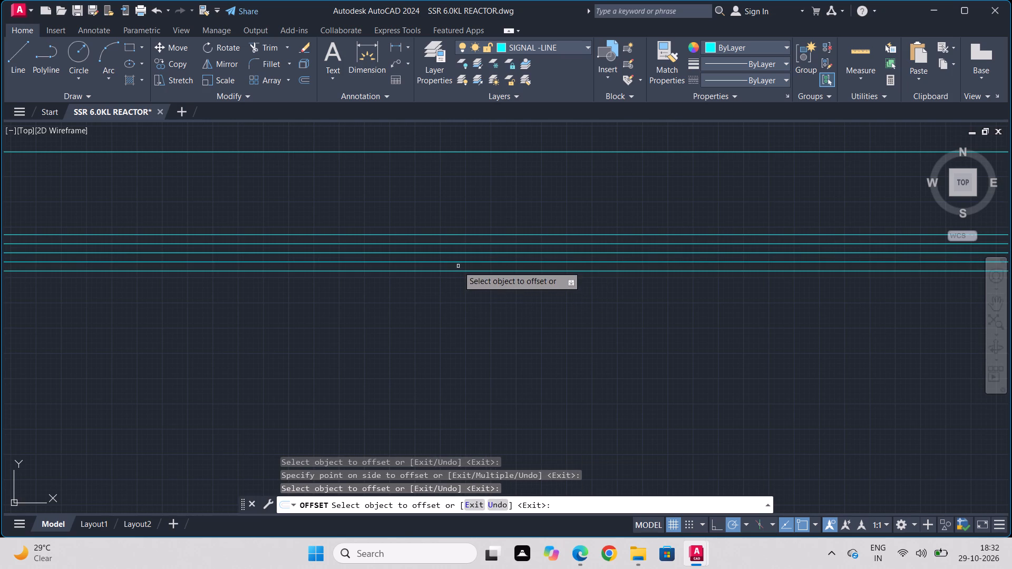
click(454, 272)
click(454, 277)
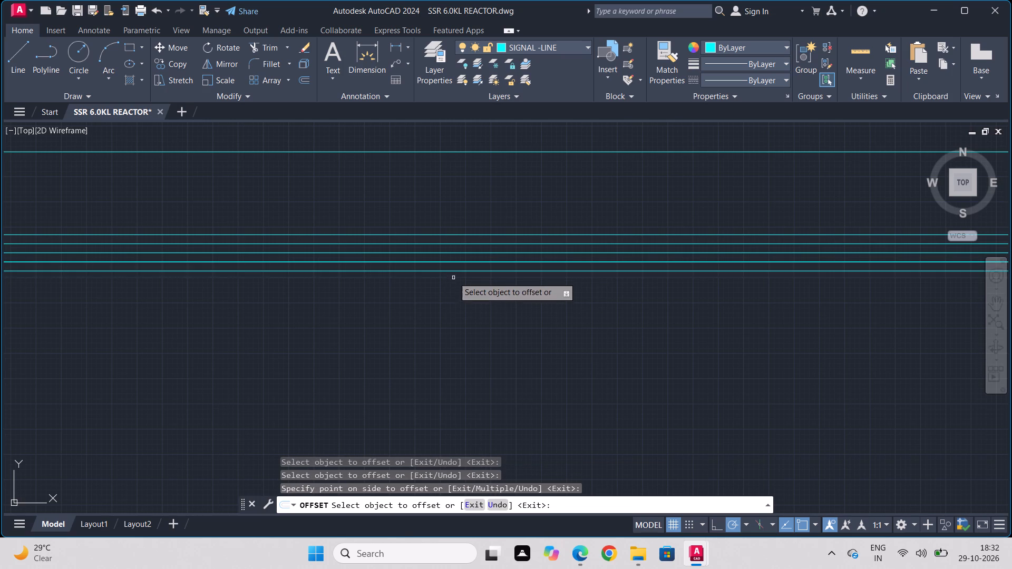
click(457, 272)
click(445, 300)
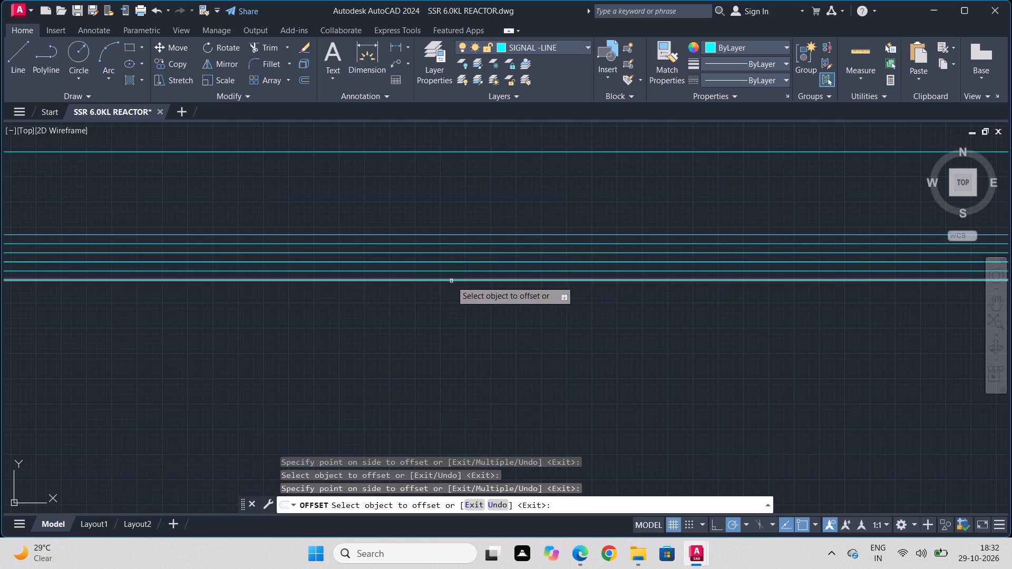
Extend the stack of horizontal condenser lines with four further downward offsets, each from the lowest line at the same spacing.
click(451, 281)
click(431, 313)
click(444, 289)
click(431, 317)
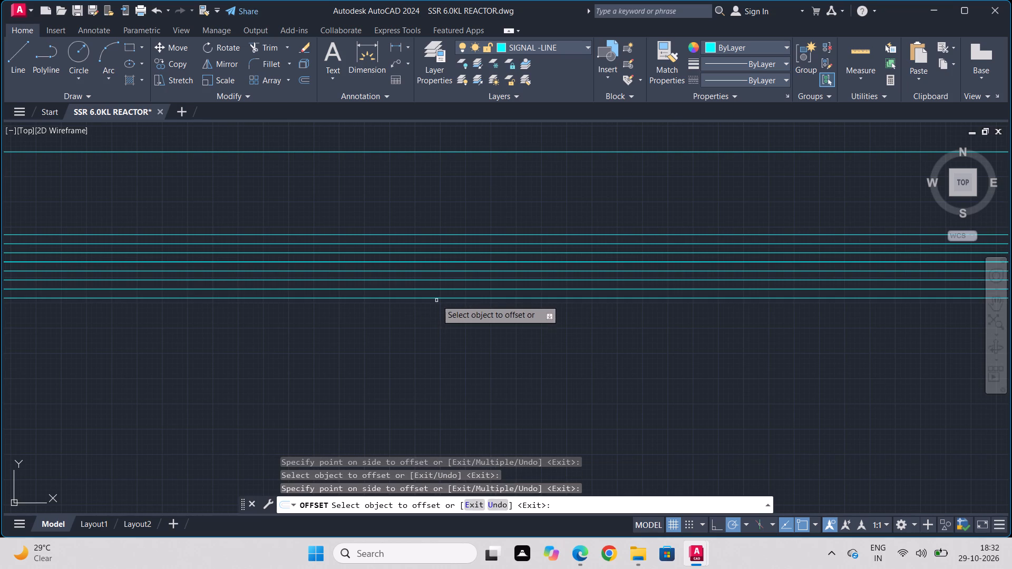
click(437, 298)
click(435, 302)
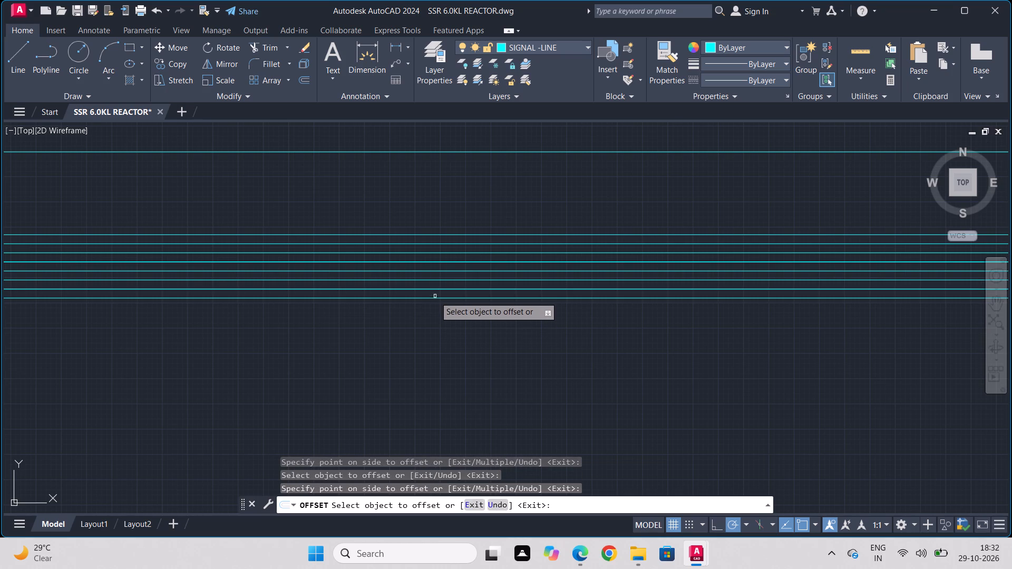
click(434, 299)
click(407, 328)
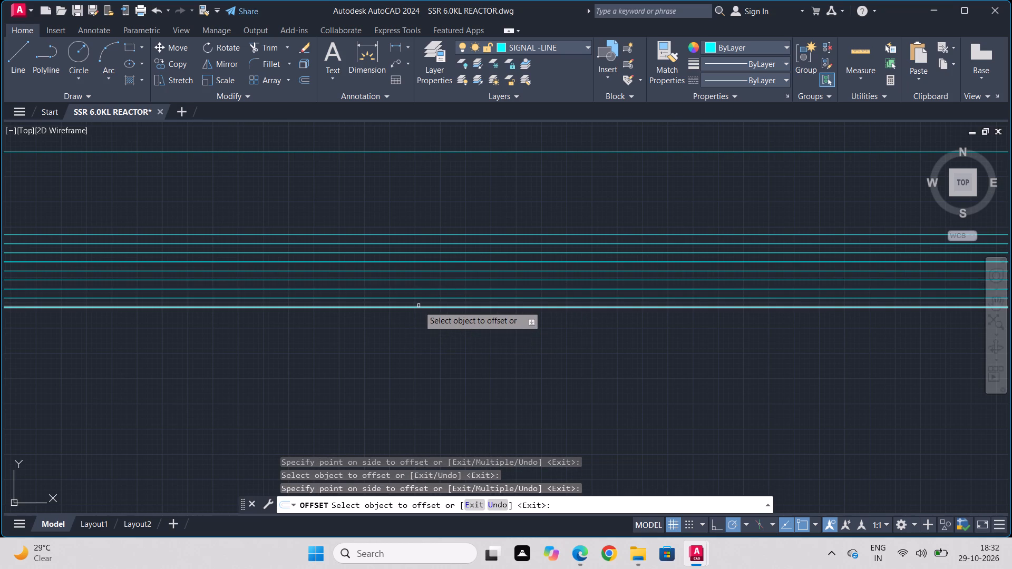
click(419, 307)
click(400, 327)
Add six more equally spaced horizontal lines below the stack in the condenser by offsetting the lowest line downward each time.
scroll(526, 299, down, 2)
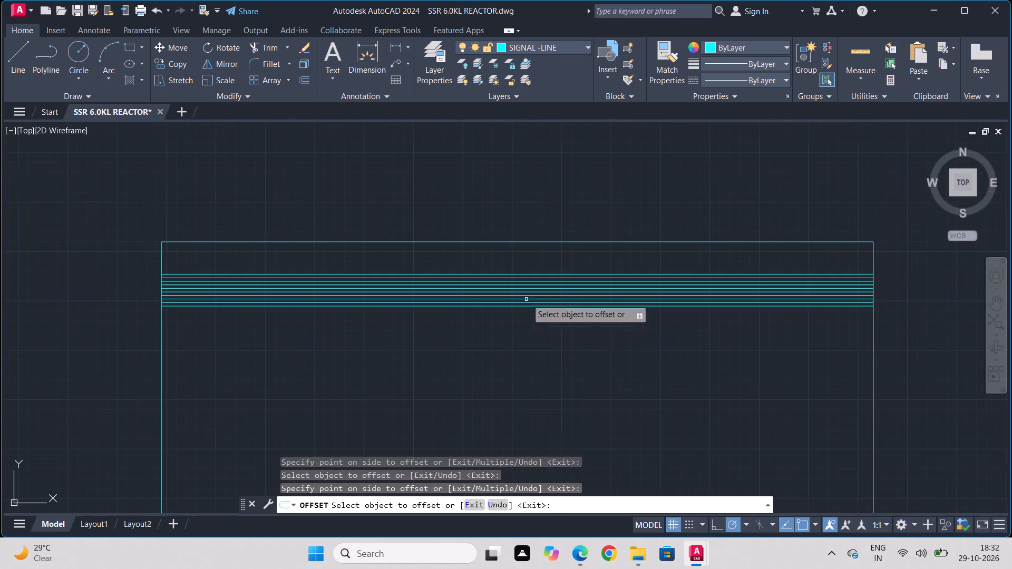
middle_drag(632, 416, 650, 289)
scroll(564, 309, down, 1)
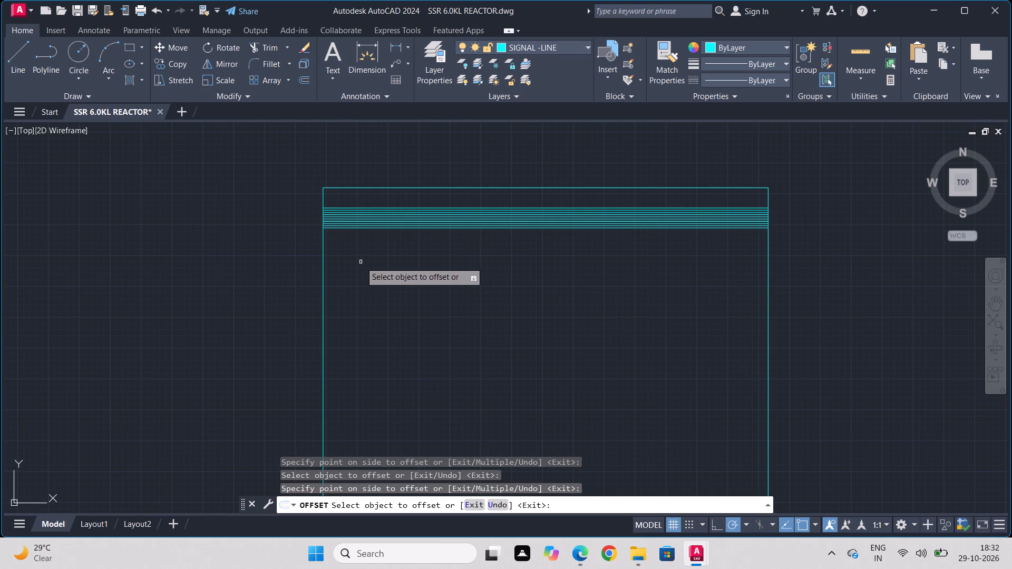
scroll(447, 229, up, 2)
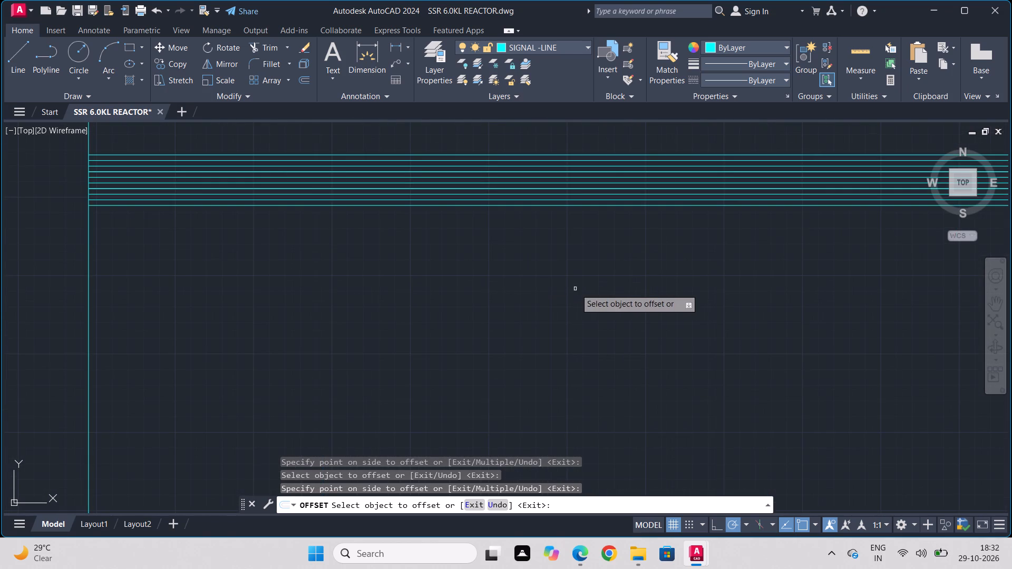
click(574, 205)
click(569, 224)
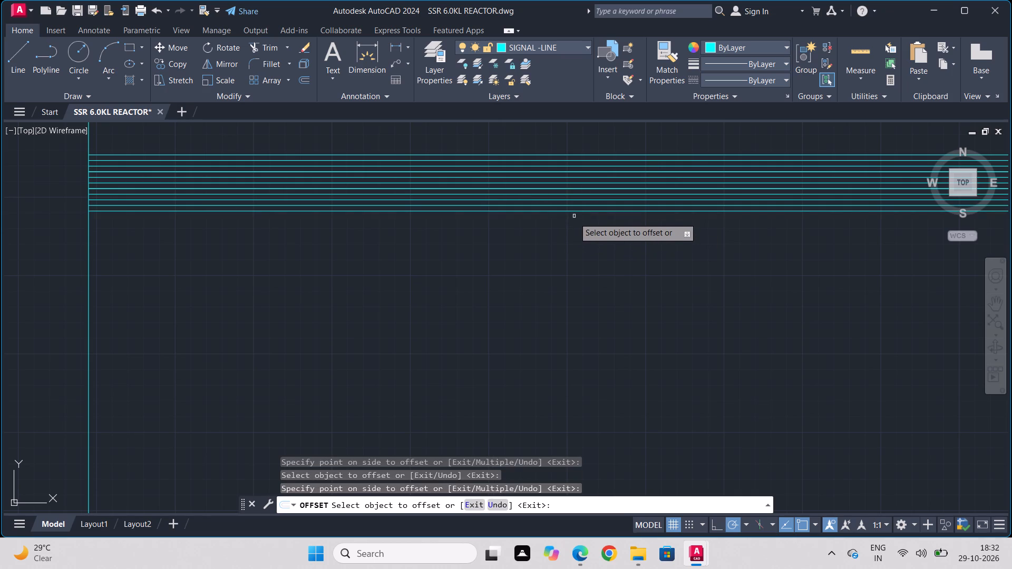
click(579, 211)
click(562, 254)
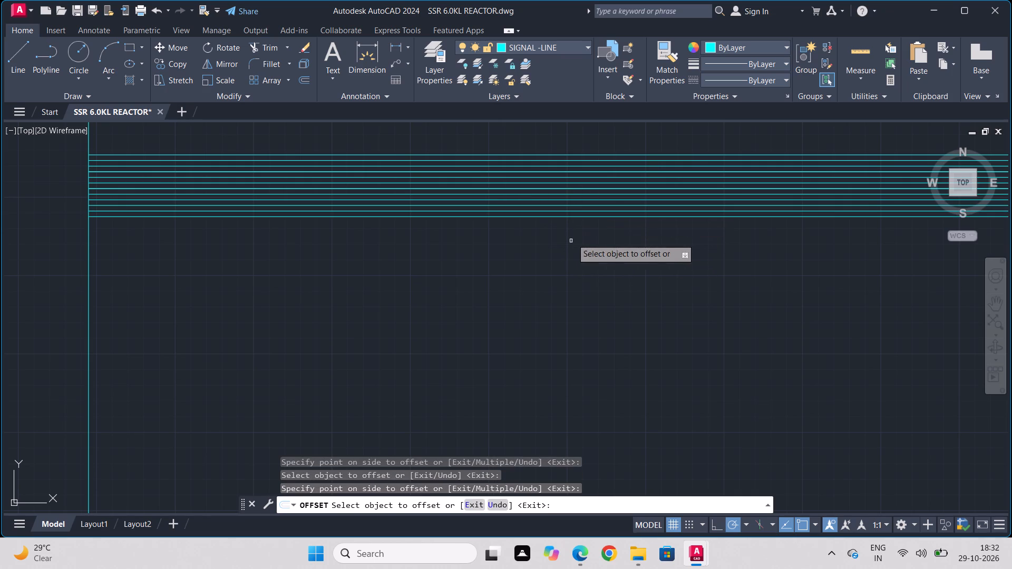
click(582, 219)
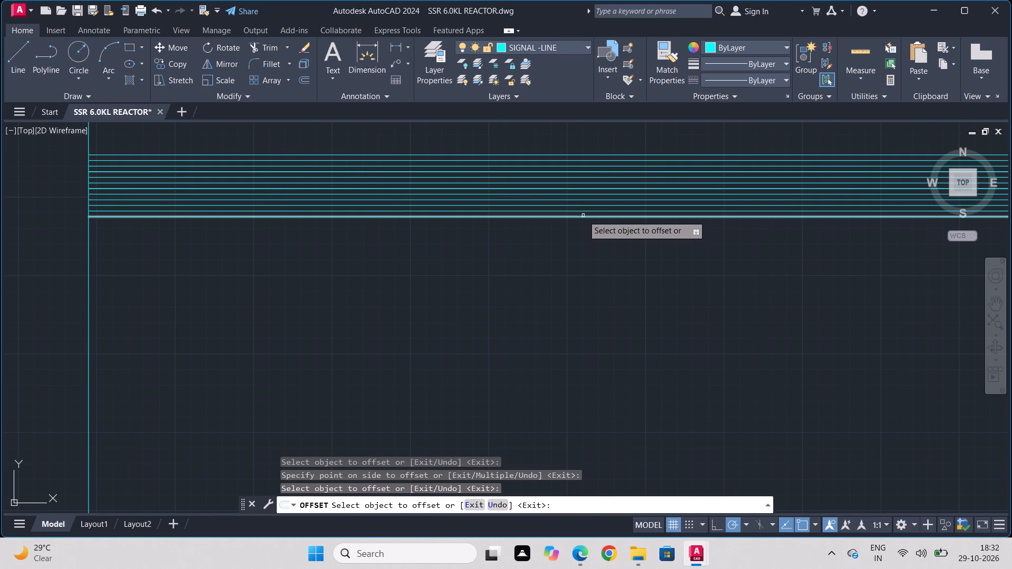
click(583, 215)
click(571, 239)
click(578, 222)
click(568, 249)
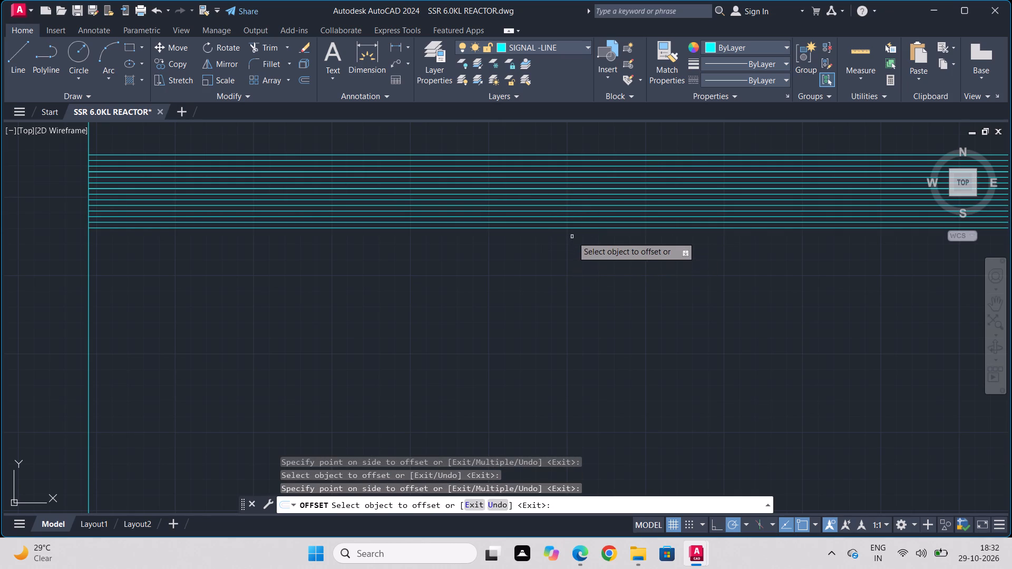
drag(576, 229, 573, 235)
click(561, 254)
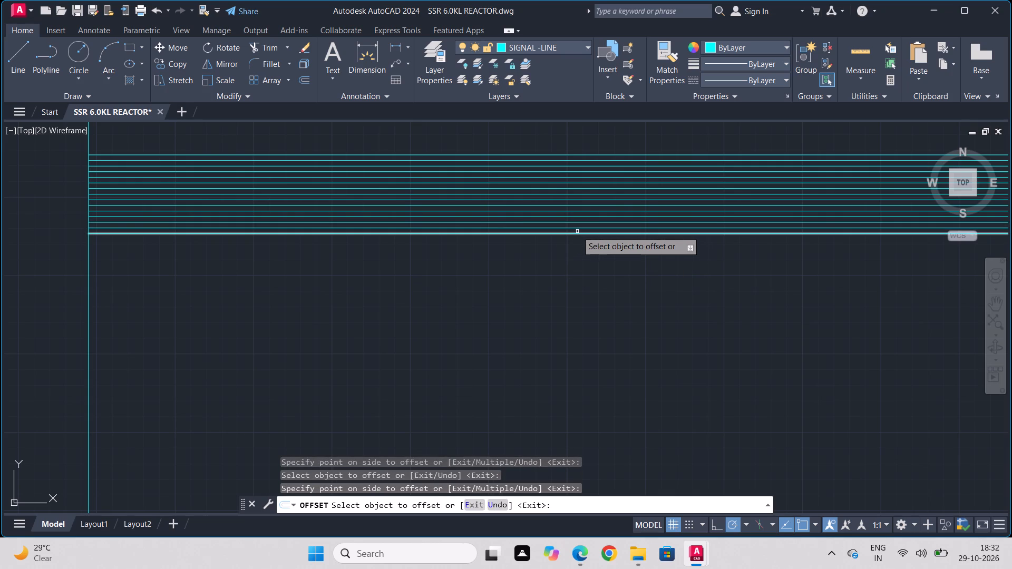
click(577, 235)
click(562, 260)
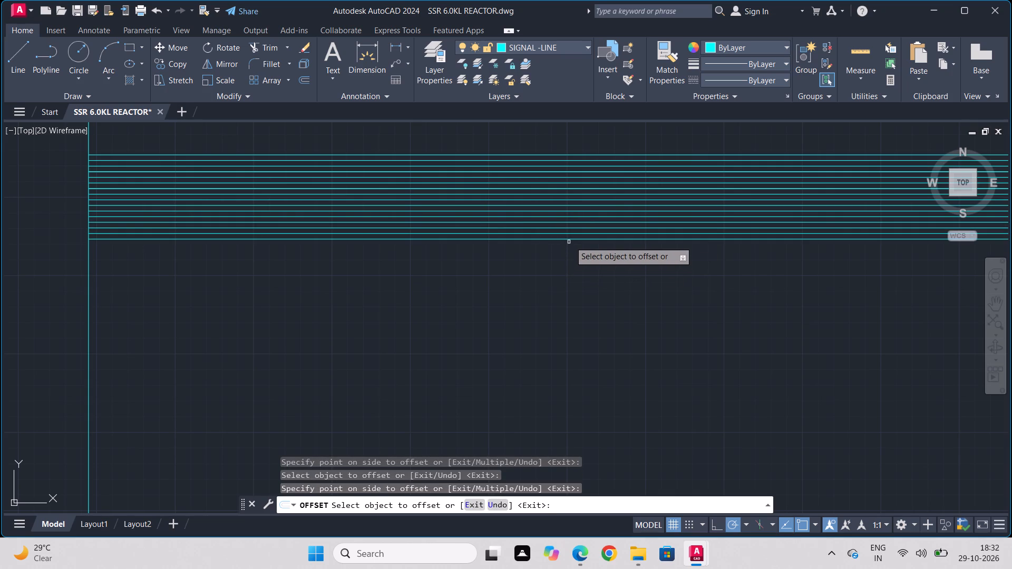
Add three more horizontal lines below the condenser stack by offsetting the lowest line downward at about 17.9 units each time.
scroll(570, 240, up, 3)
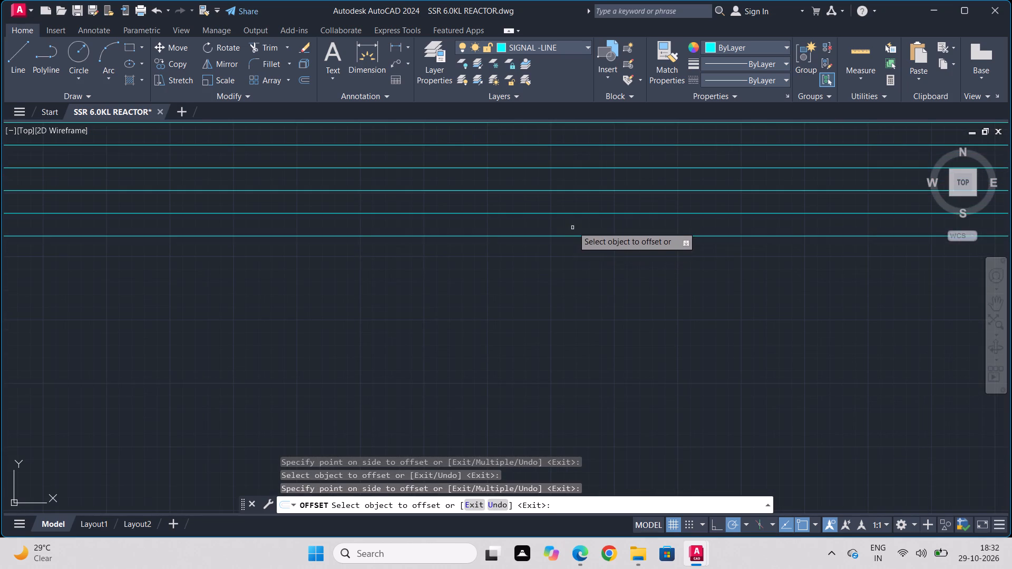
click(571, 237)
click(562, 259)
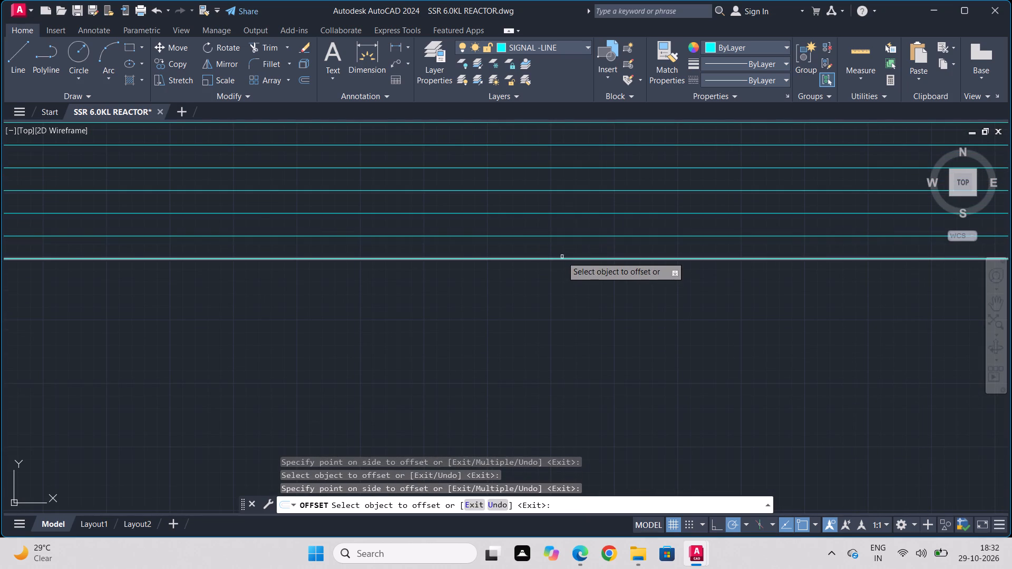
drag(562, 256, 559, 262)
click(559, 258)
click(551, 293)
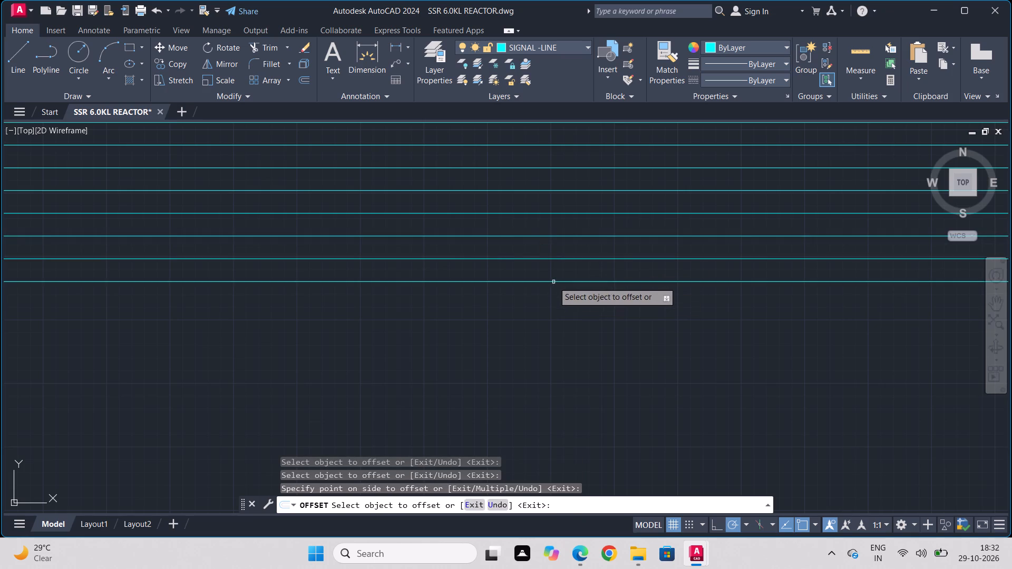
click(553, 282)
click(547, 314)
Offset the lowest condenser line downward four more times at the same spacing of about 17.9 units.
click(548, 303)
click(539, 328)
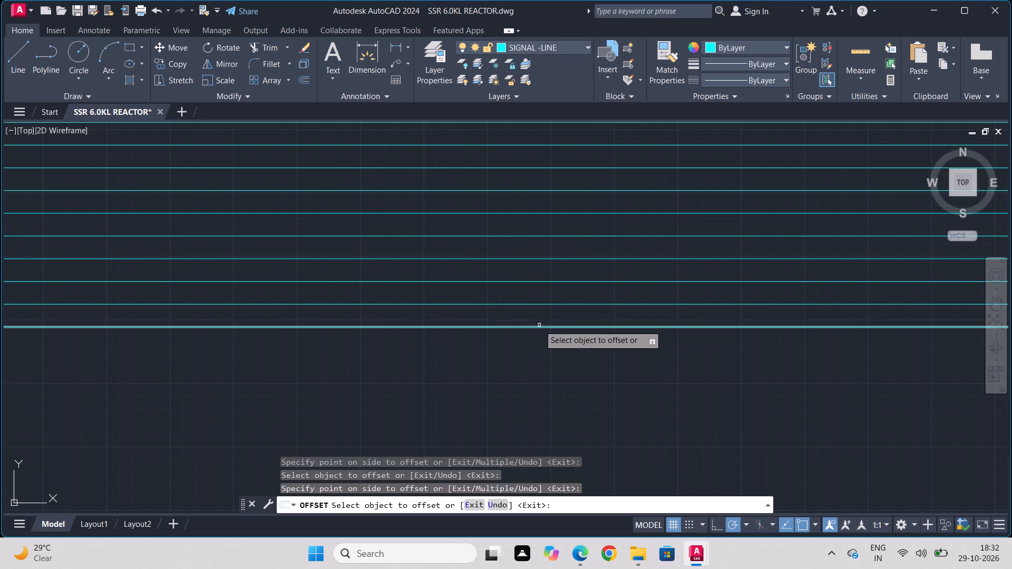
click(538, 329)
click(536, 338)
click(524, 350)
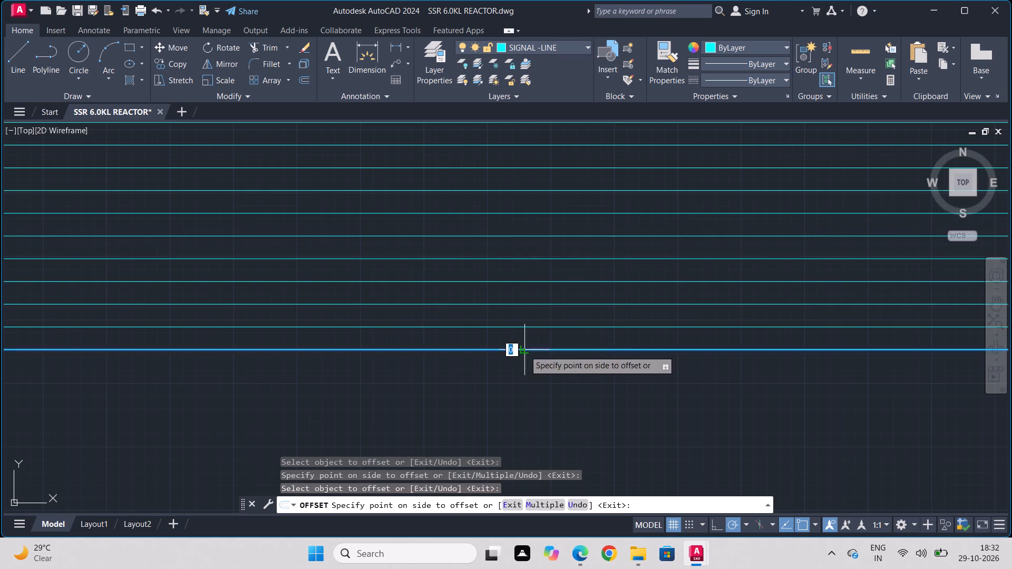
click(500, 381)
click(499, 372)
click(489, 396)
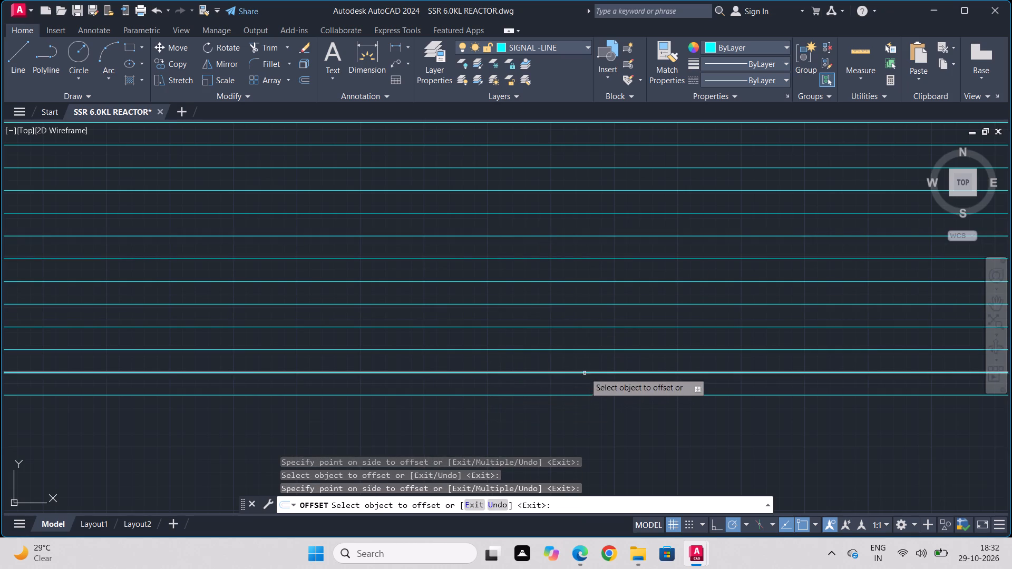
Extend the condenser's horizontal line stack with four further downward offsets, each about 17.9 units from the lowest line.
middle_drag(585, 372, 585, 262)
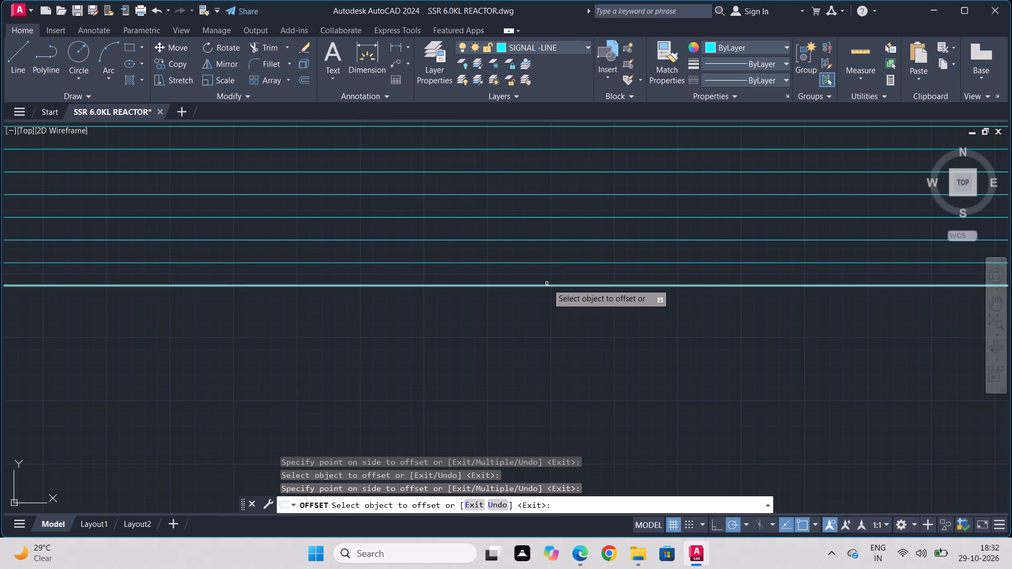
click(547, 283)
click(548, 285)
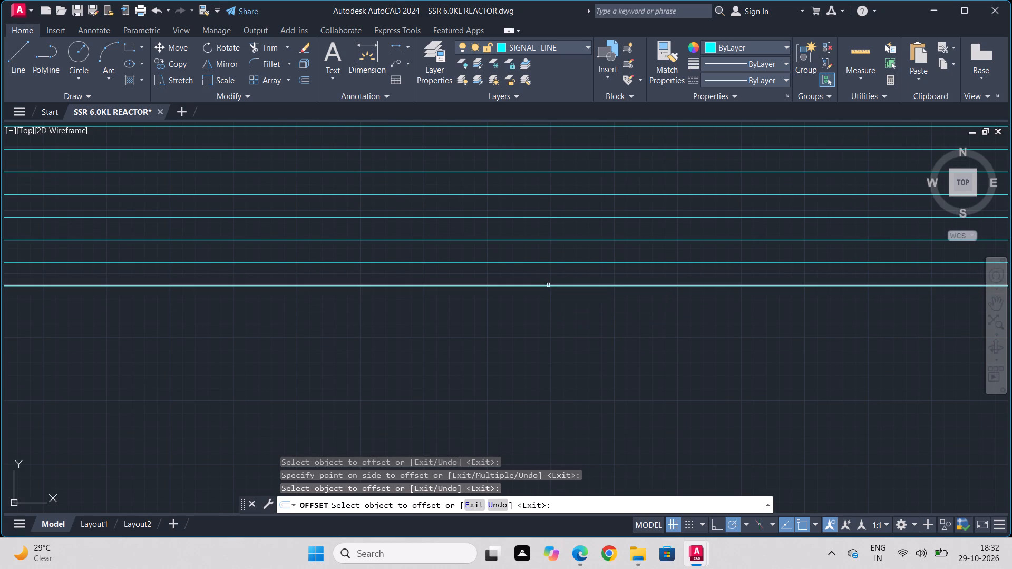
click(539, 307)
click(533, 309)
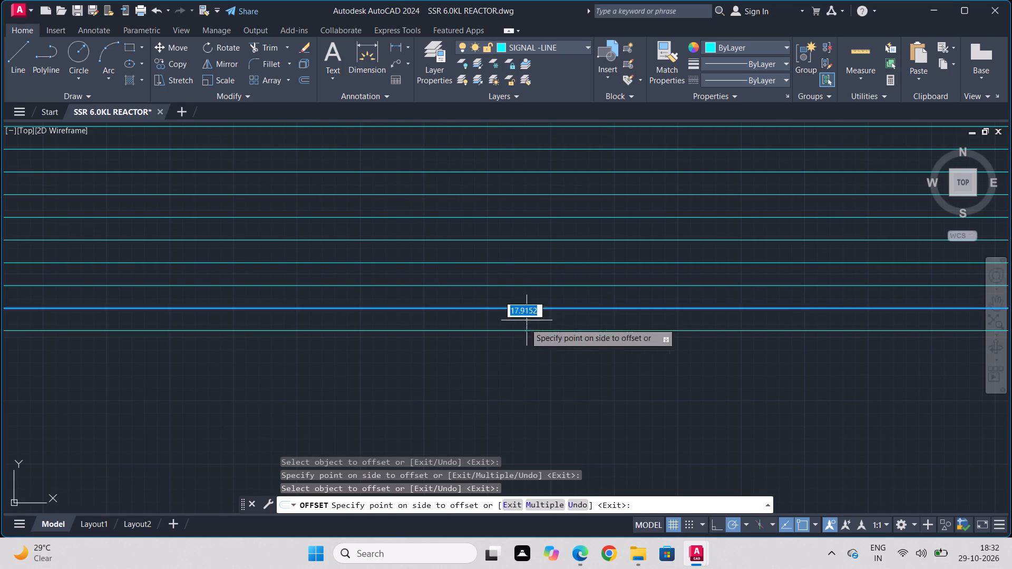
click(509, 348)
click(508, 330)
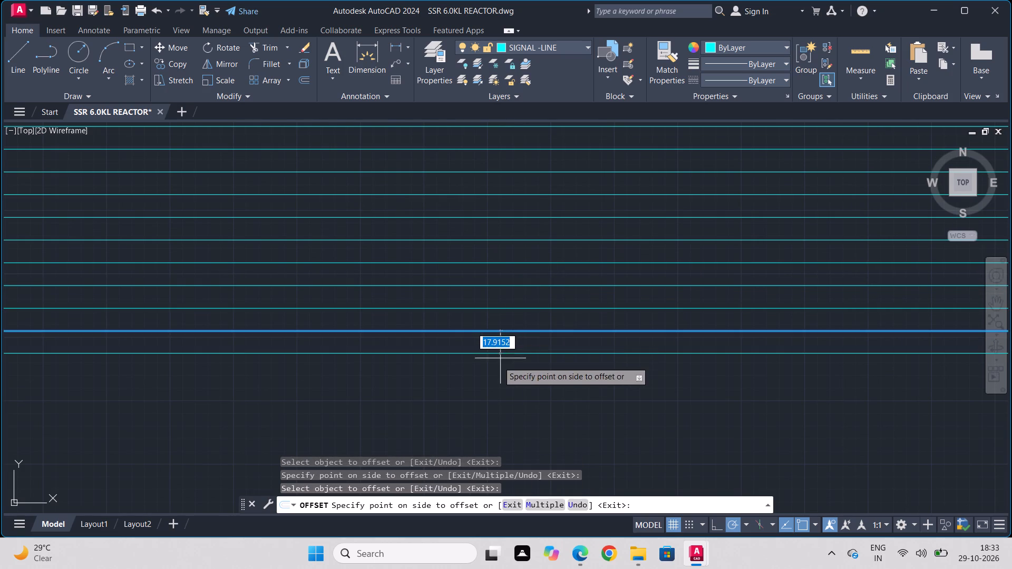
click(497, 364)
drag(499, 354, 501, 358)
click(495, 382)
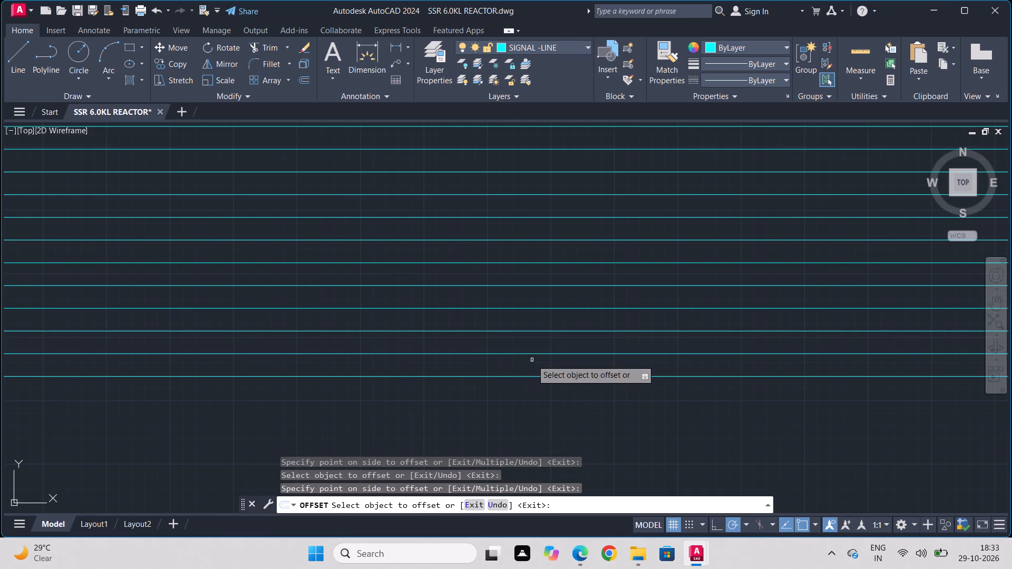
Add six more equally spaced horizontal lines in the condenser, offsetting the lowest line downward about 17.9 units each time.
middle_drag(532, 359, 581, 228)
click(557, 246)
click(546, 286)
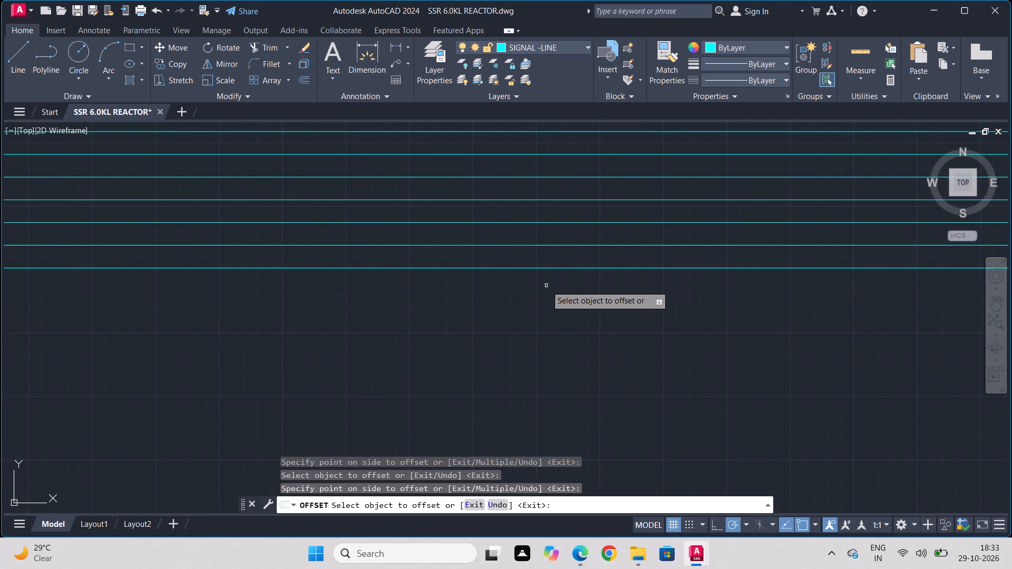
click(551, 268)
click(543, 301)
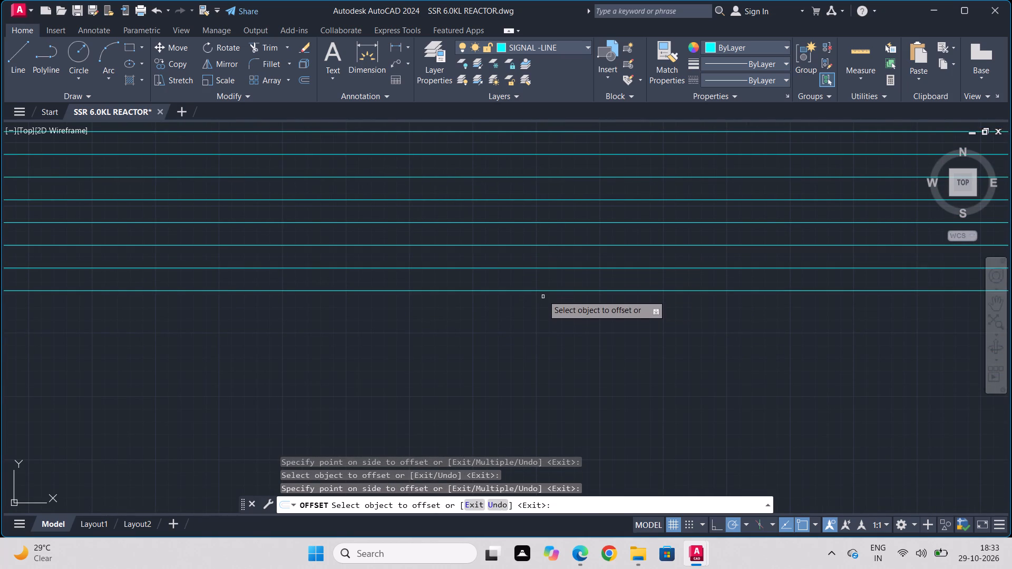
click(544, 290)
click(538, 320)
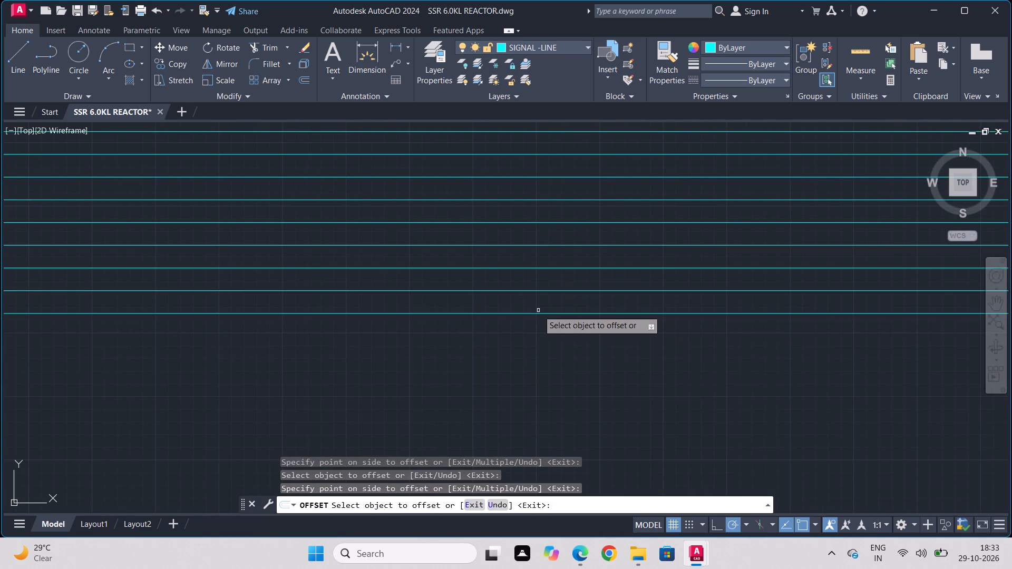
click(539, 313)
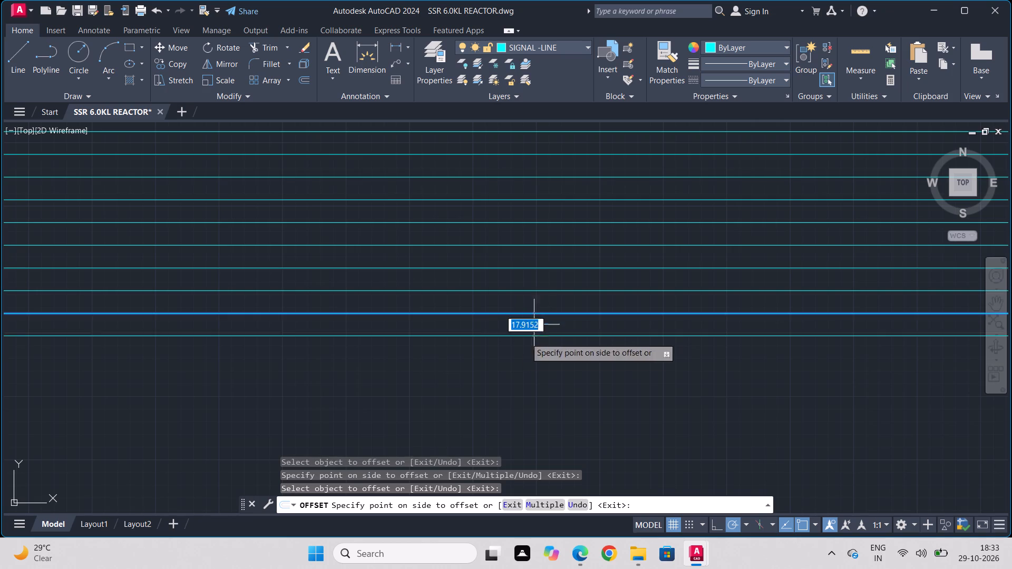
click(517, 352)
click(520, 336)
click(510, 359)
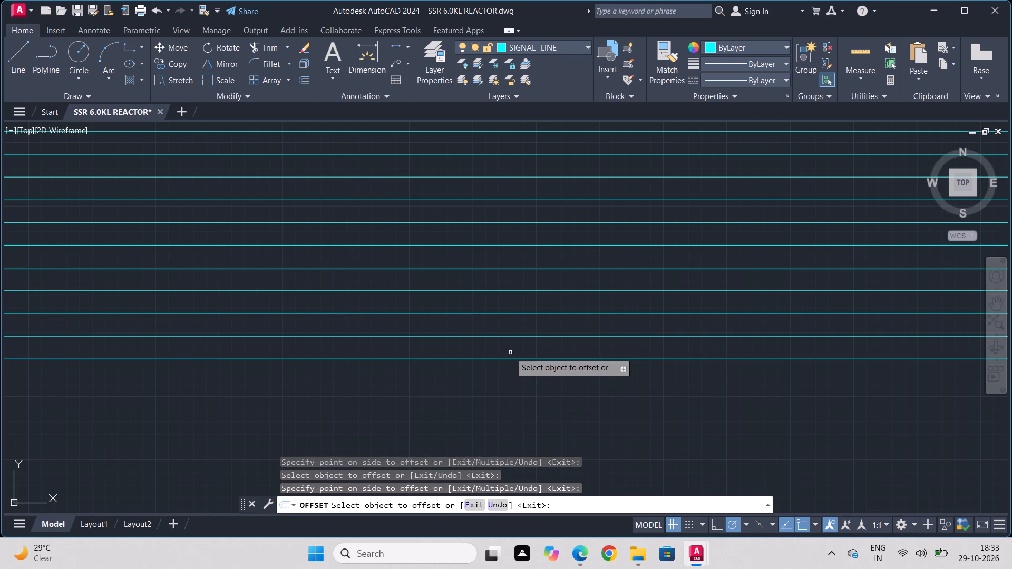
drag(508, 360, 495, 389)
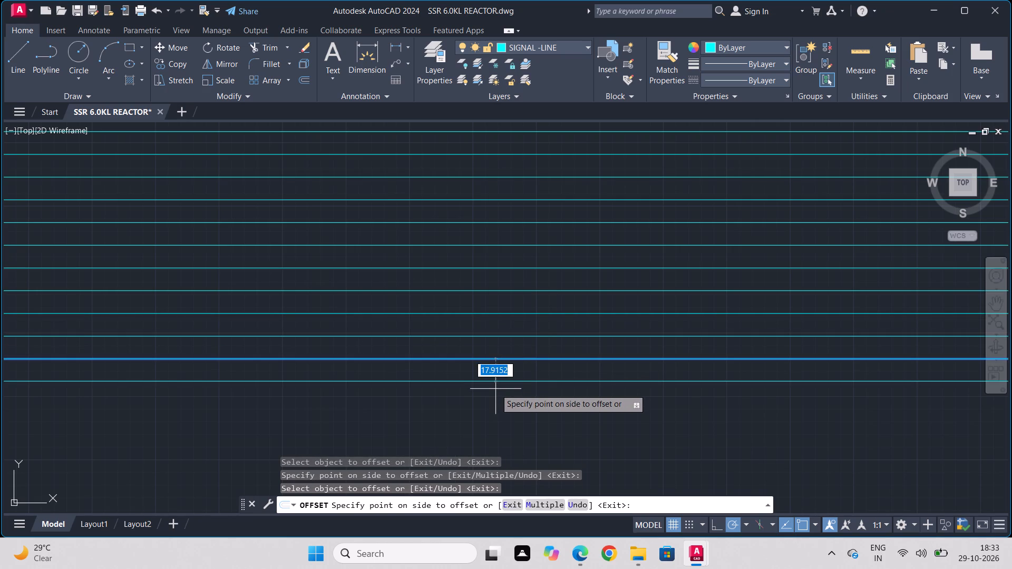
drag(495, 389, 496, 389)
click(496, 389)
Continue the condenser line stack downward with three more horizontal lines offset at the same spacing of about 17.9 units.
middle_drag(682, 380, 812, 244)
click(695, 246)
click(679, 308)
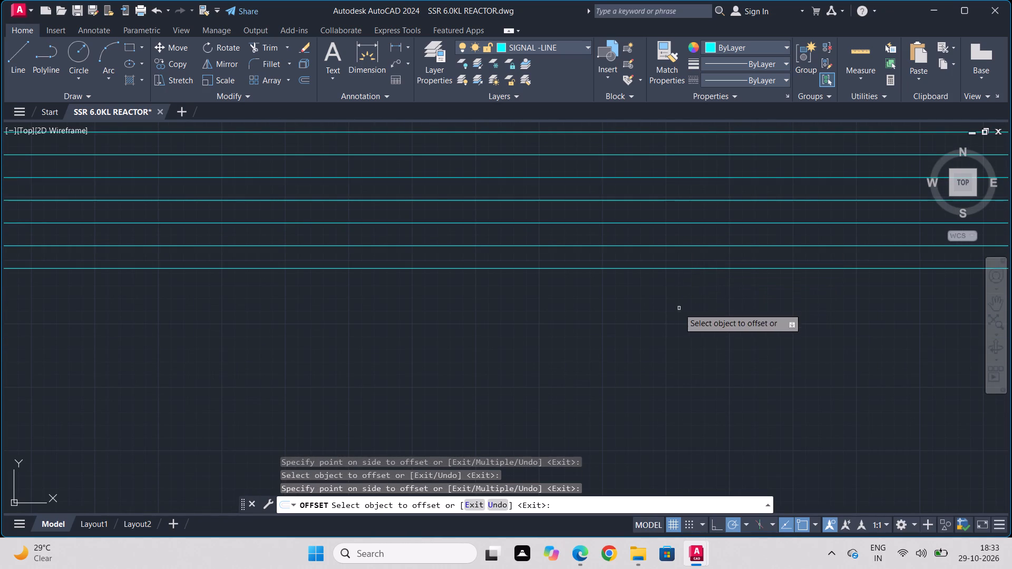
click(702, 268)
click(687, 310)
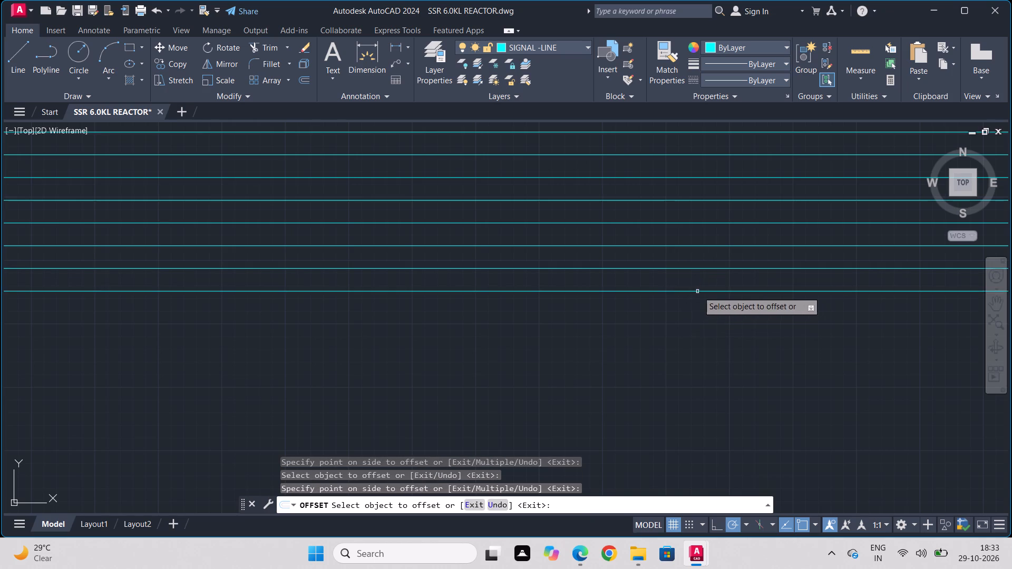
click(699, 290)
click(697, 295)
click(697, 291)
click(683, 324)
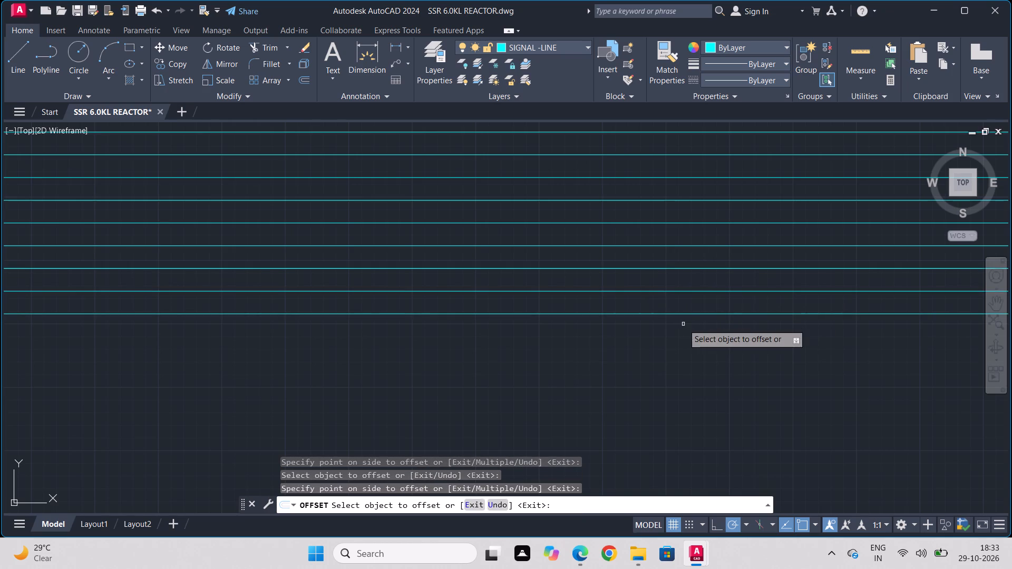
Offset the lowest horizontal condenser line downward five more times, keeping the spacing of about 17.9 units.
click(685, 315)
click(675, 357)
drag(679, 338, 676, 361)
click(672, 384)
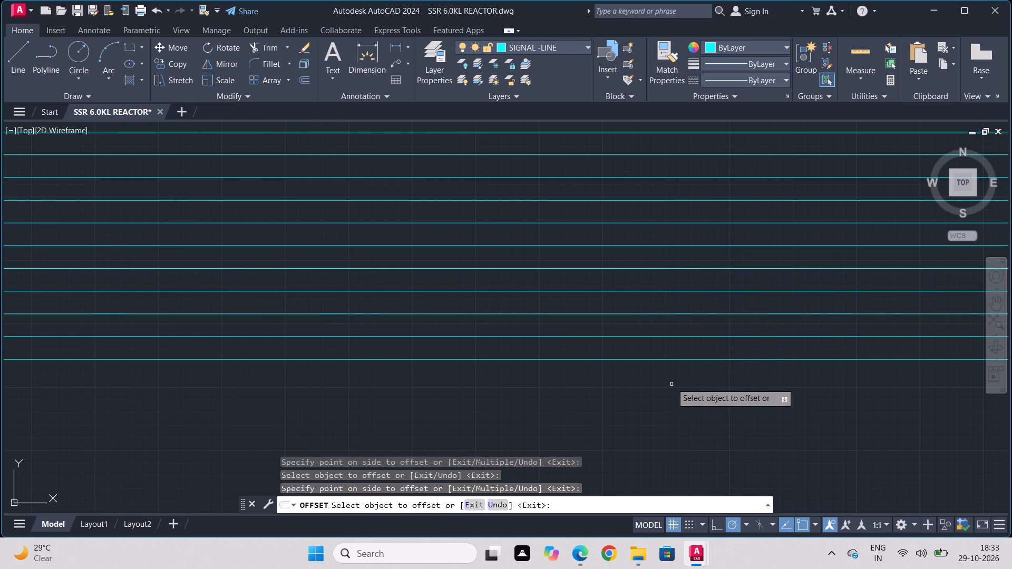
click(677, 357)
click(677, 358)
click(672, 386)
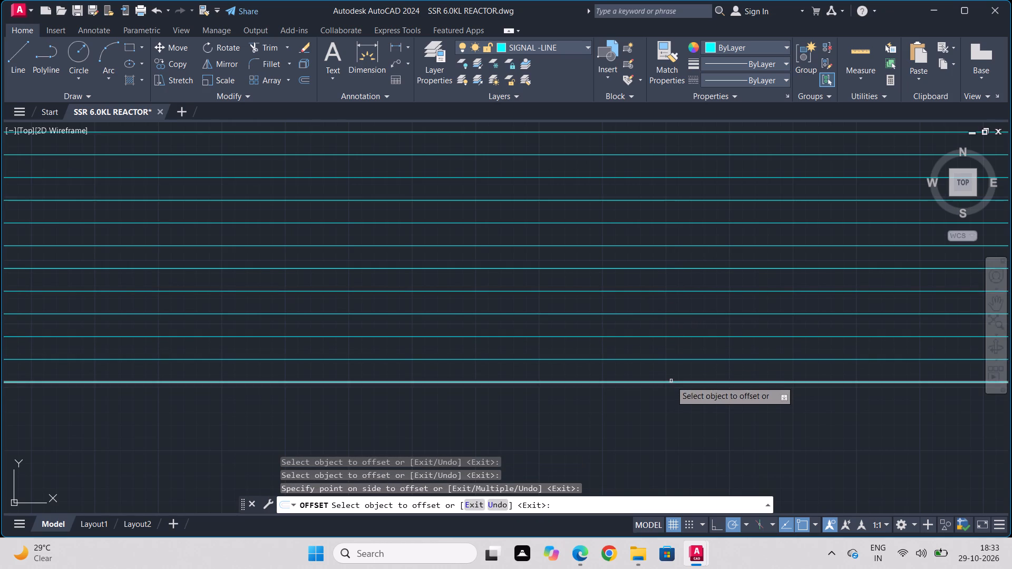
click(671, 384)
click(659, 402)
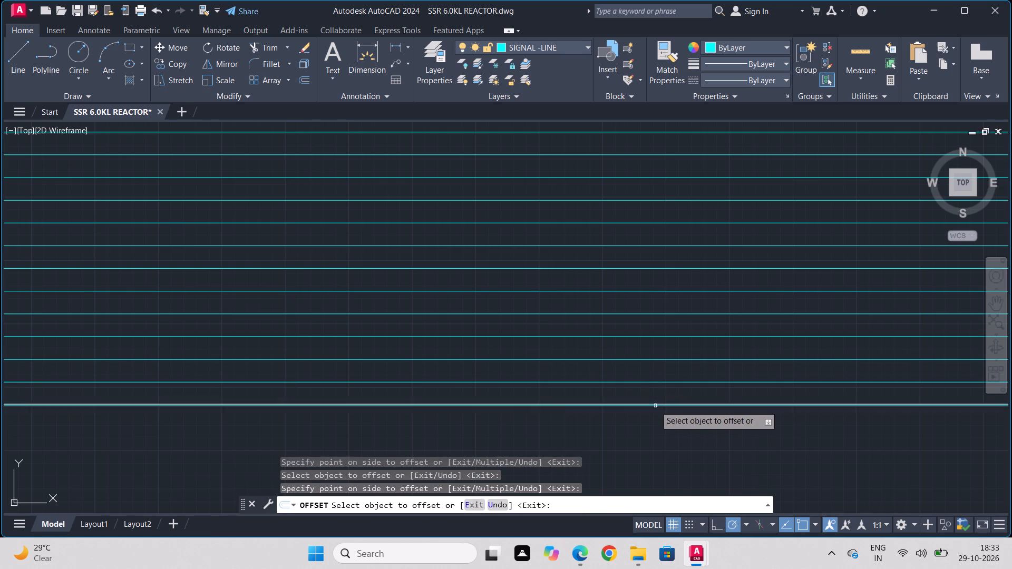
drag(655, 406, 648, 423)
click(637, 439)
Add six further horizontal lines beneath the condenser stack by offsetting the lowest line downward about 17.9 units each time.
middle_drag(673, 425, 704, 260)
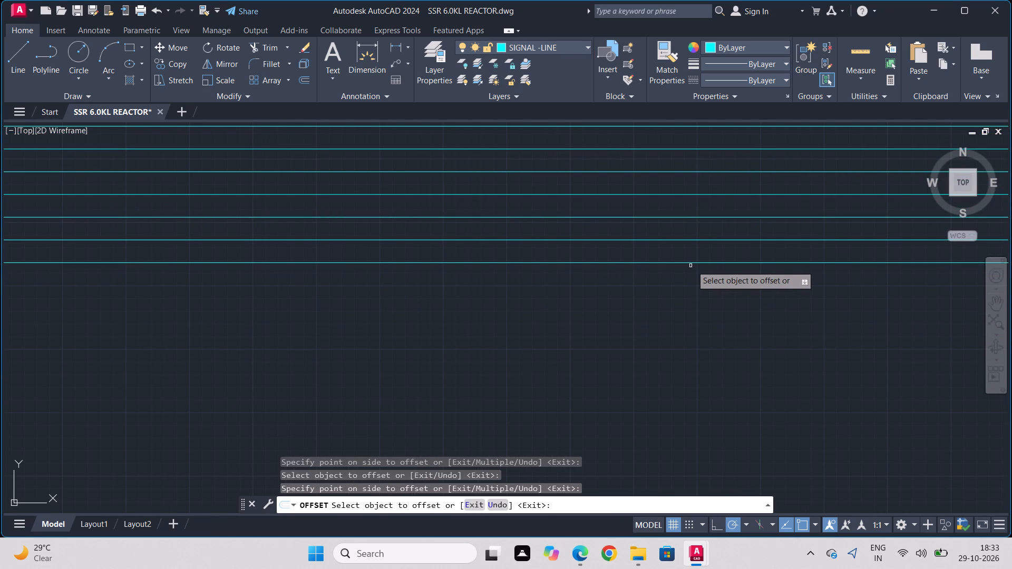
click(693, 263)
click(680, 306)
click(693, 286)
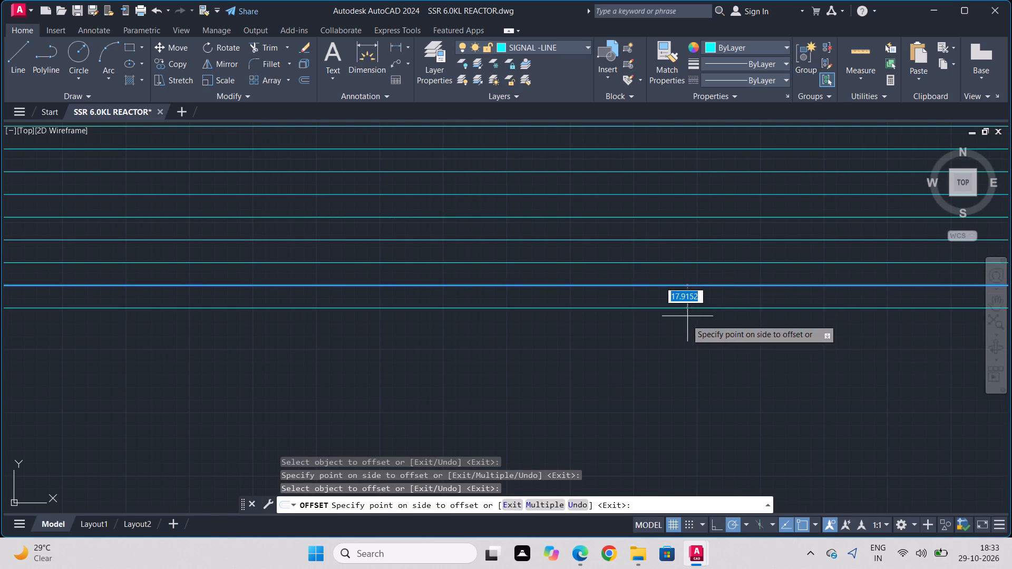
click(684, 326)
click(689, 308)
click(680, 341)
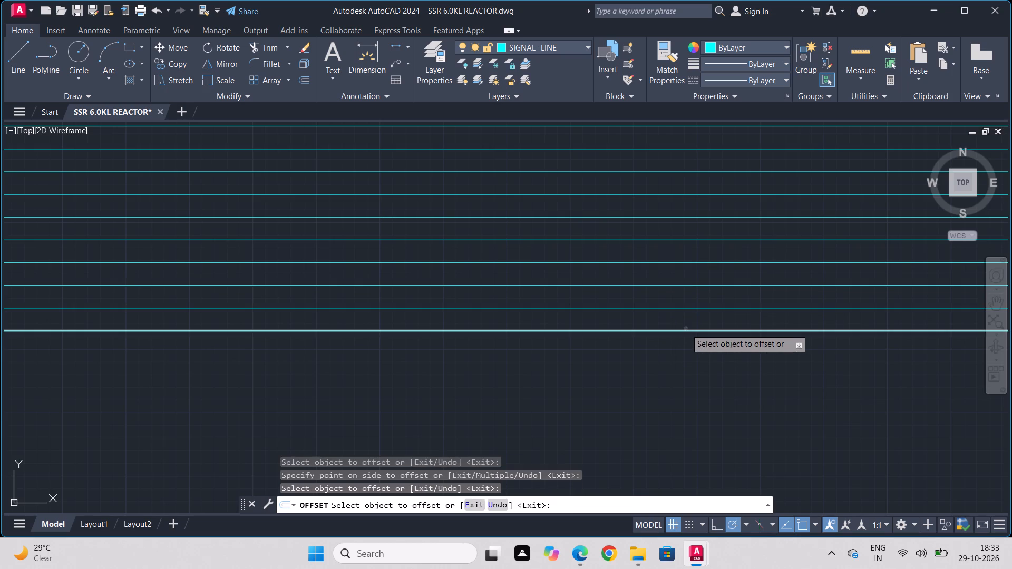
click(686, 329)
click(683, 331)
click(658, 376)
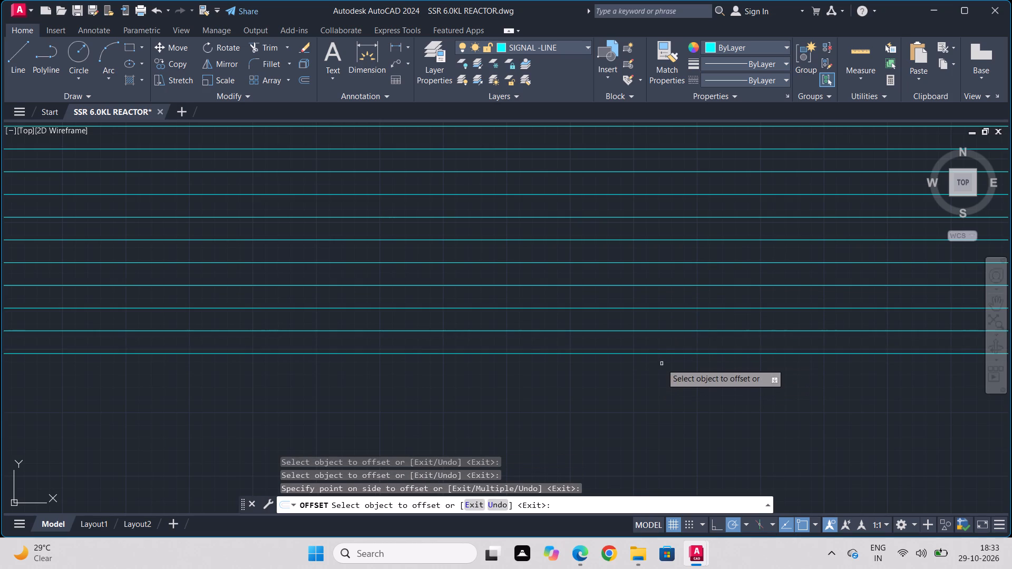
double_click(666, 354)
drag(665, 354, 635, 374)
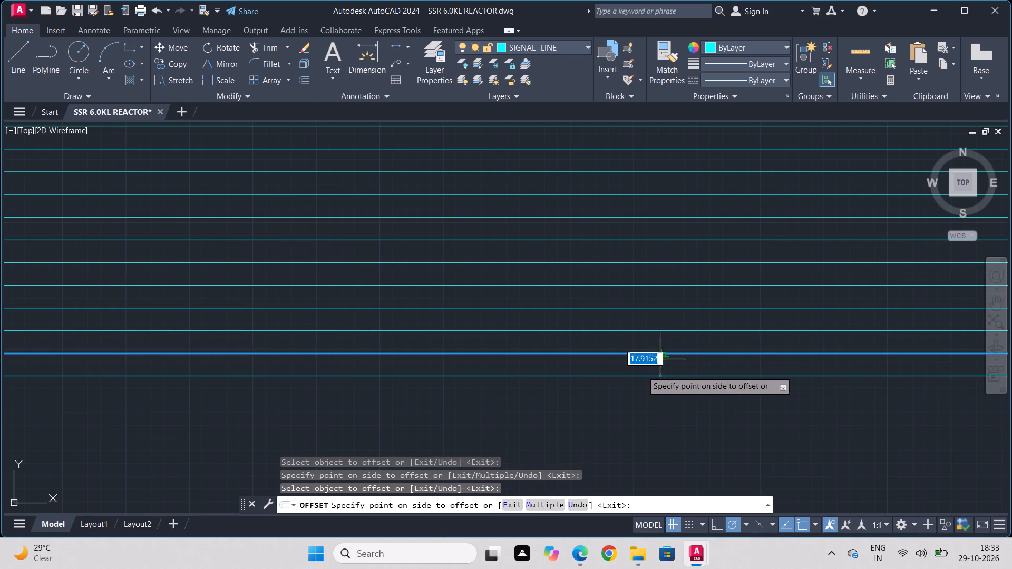
drag(635, 374, 608, 391)
click(608, 390)
click(616, 377)
click(606, 413)
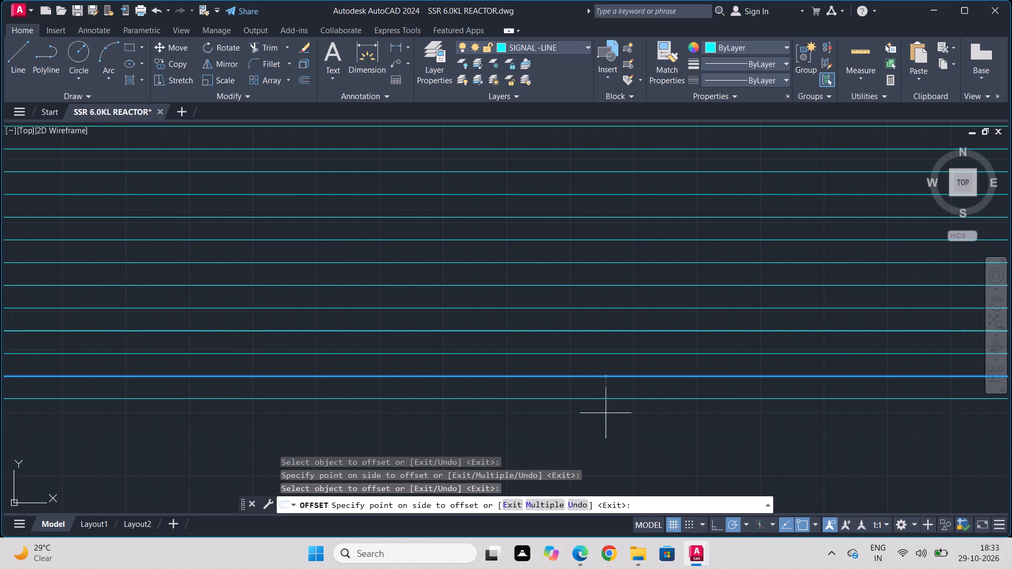
Extend the condenser's horizontal lines with six more downward offsets from the lowest line at the same spacing of about 17.9 units.
middle_drag(726, 394, 729, 224)
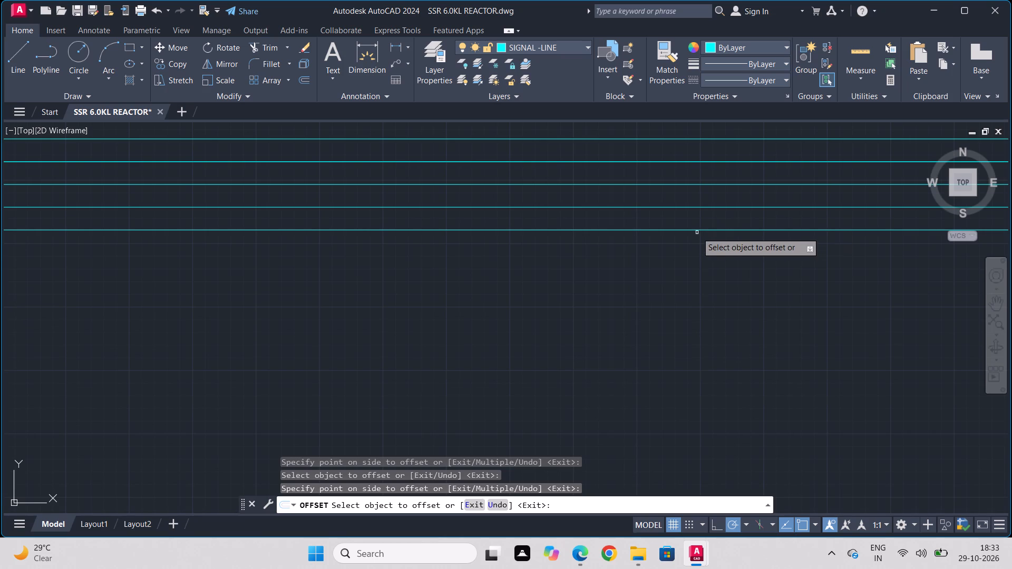
click(697, 231)
click(666, 280)
click(680, 252)
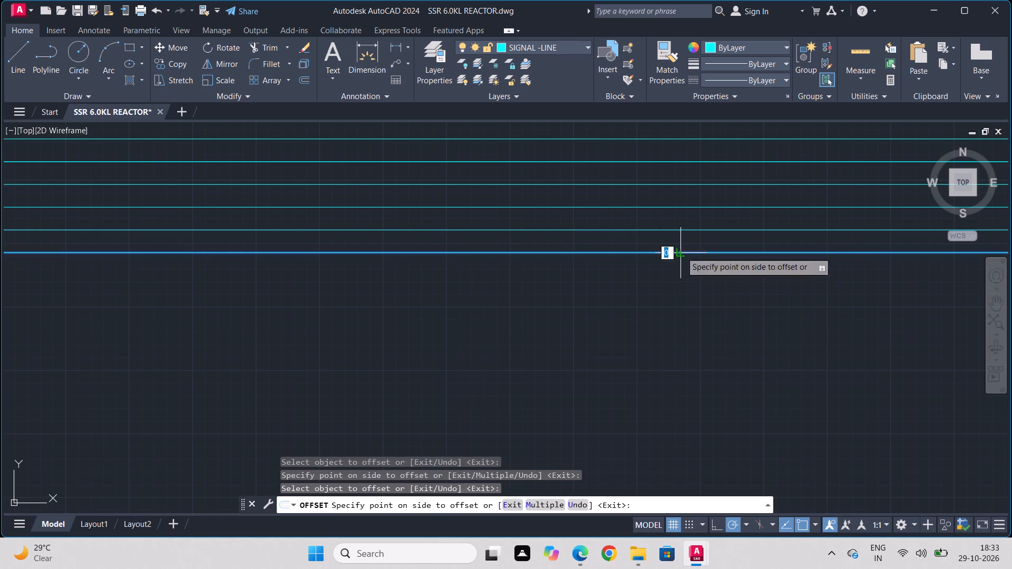
click(660, 296)
click(673, 275)
click(664, 315)
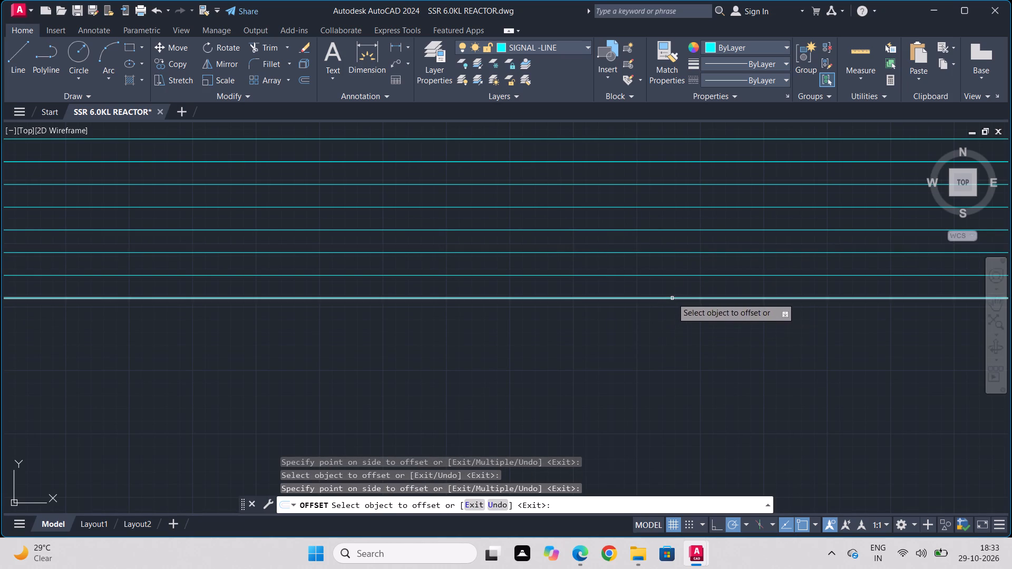
drag(673, 297, 670, 305)
click(651, 336)
drag(656, 320, 649, 352)
click(649, 352)
drag(649, 344, 647, 356)
click(631, 393)
Add three more equally spaced horizontal lines at the bottom of the condenser stack by offsetting the lowest line downward.
middle_drag(733, 333, 749, 211)
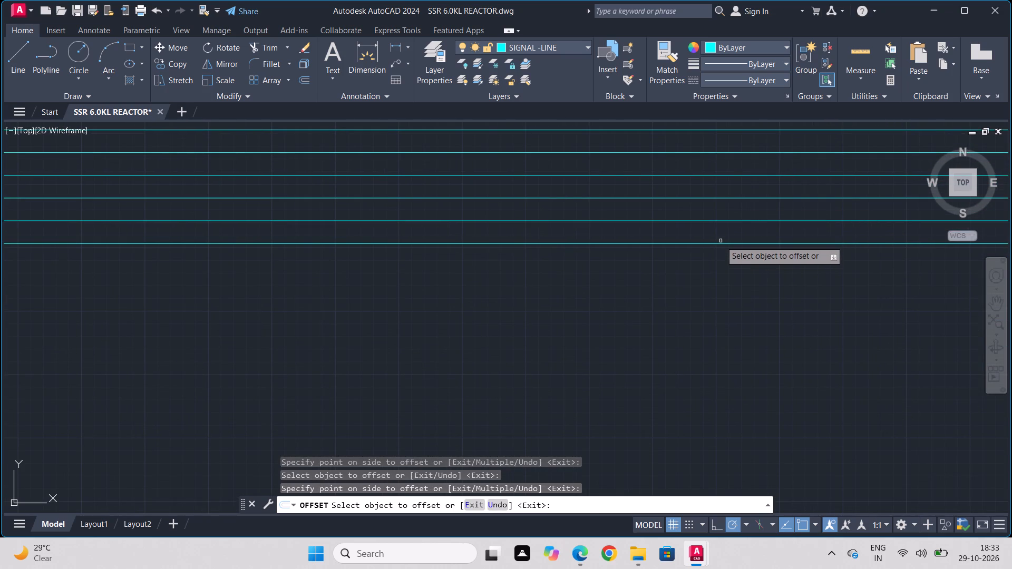
click(721, 242)
click(710, 288)
click(715, 267)
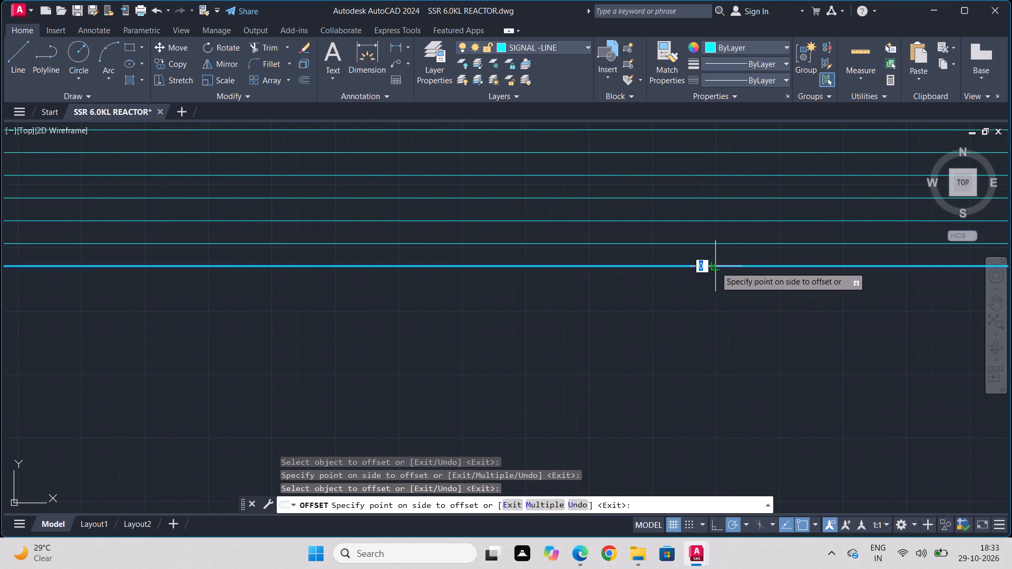
click(693, 309)
drag(700, 287, 698, 295)
click(689, 309)
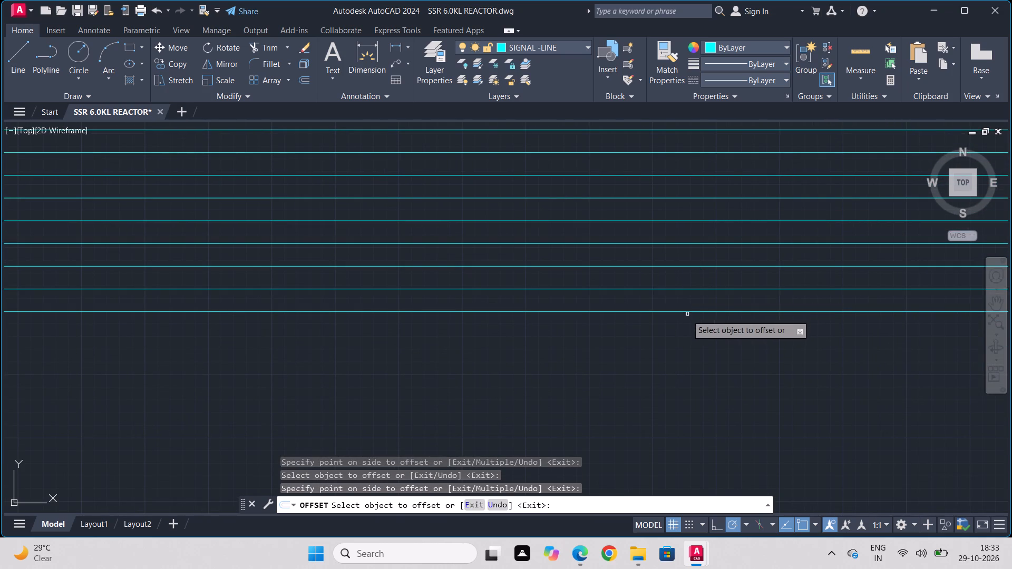
Add four more horizontal condenser lines by offsetting the lowest line downward each time at the same spacing of about 17.9 units.
click(686, 312)
click(676, 354)
click(678, 335)
click(668, 353)
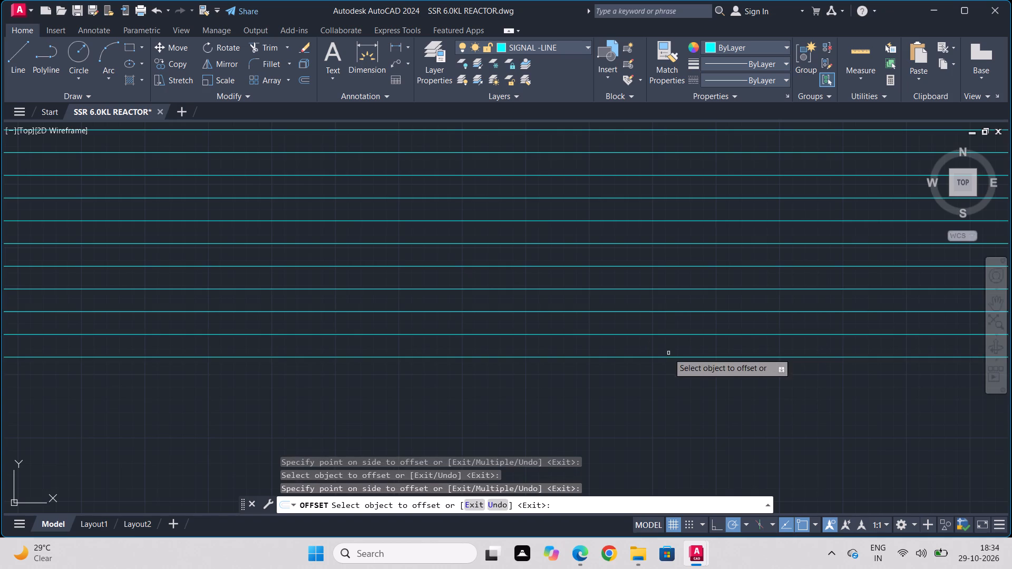
middle_drag(708, 336, 748, 193)
click(702, 215)
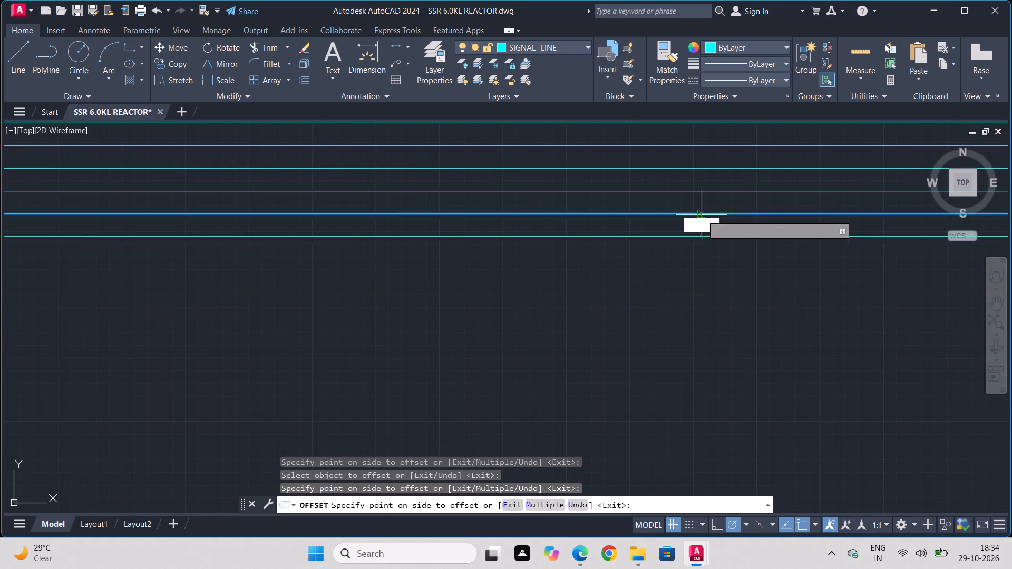
click(674, 254)
click(682, 237)
click(672, 264)
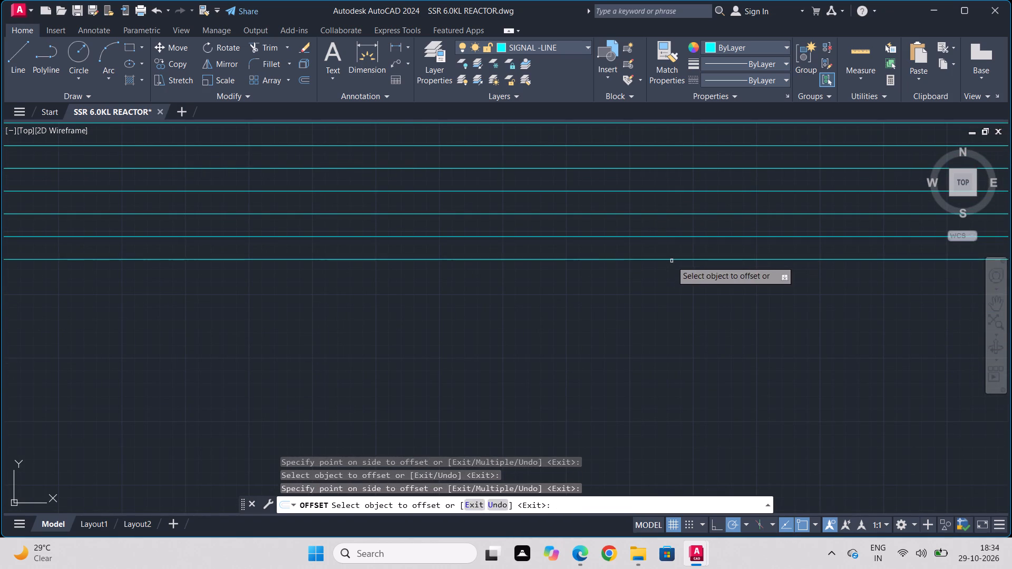
Extend the condenser's horizontal lines with five further downward offsets from the lowest line, keeping the spacing of about 17.9 units.
click(672, 261)
click(664, 297)
drag(664, 282, 660, 298)
click(651, 317)
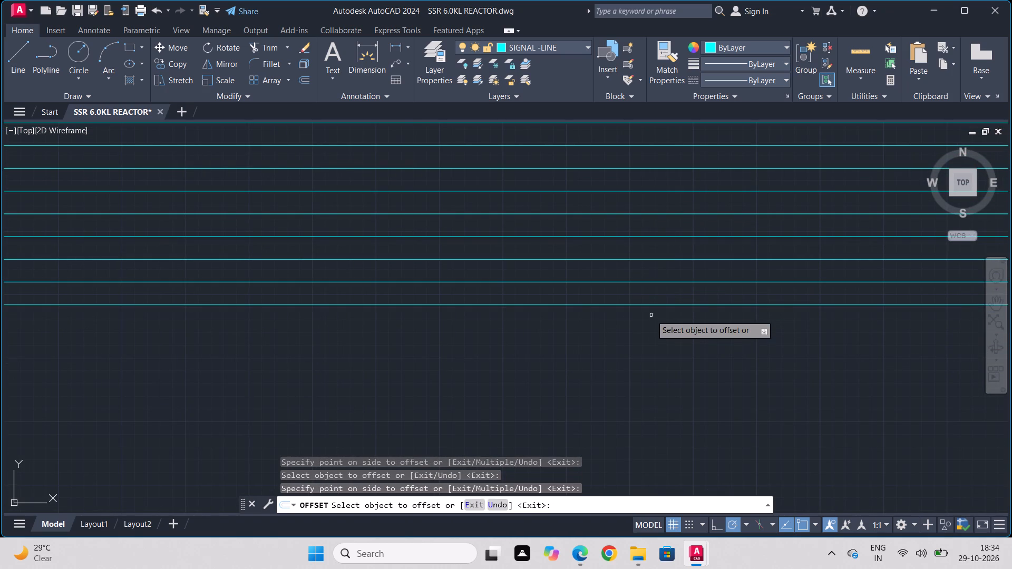
click(651, 303)
click(634, 332)
drag(634, 322, 629, 333)
drag(628, 328, 599, 359)
click(600, 353)
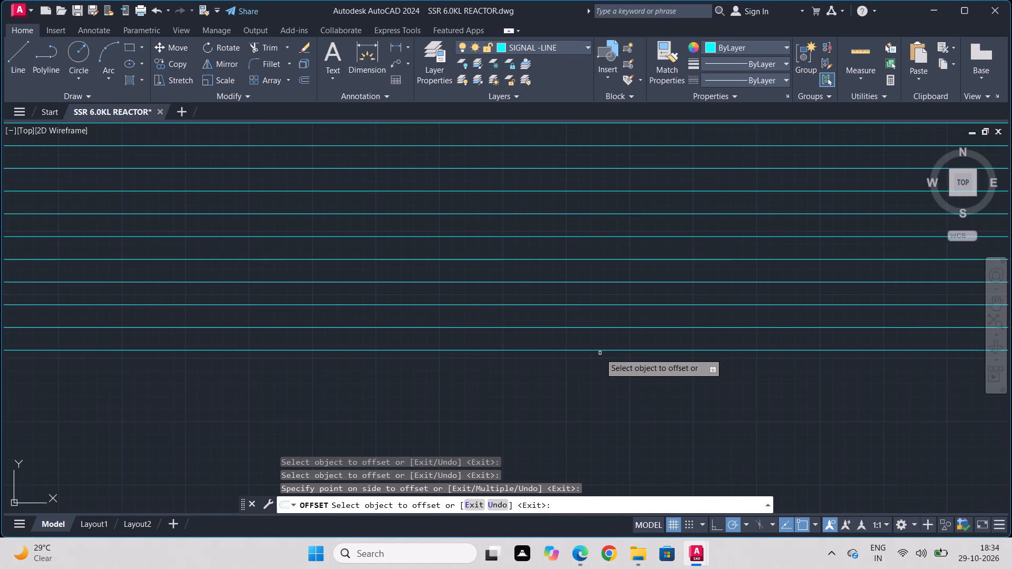
click(600, 348)
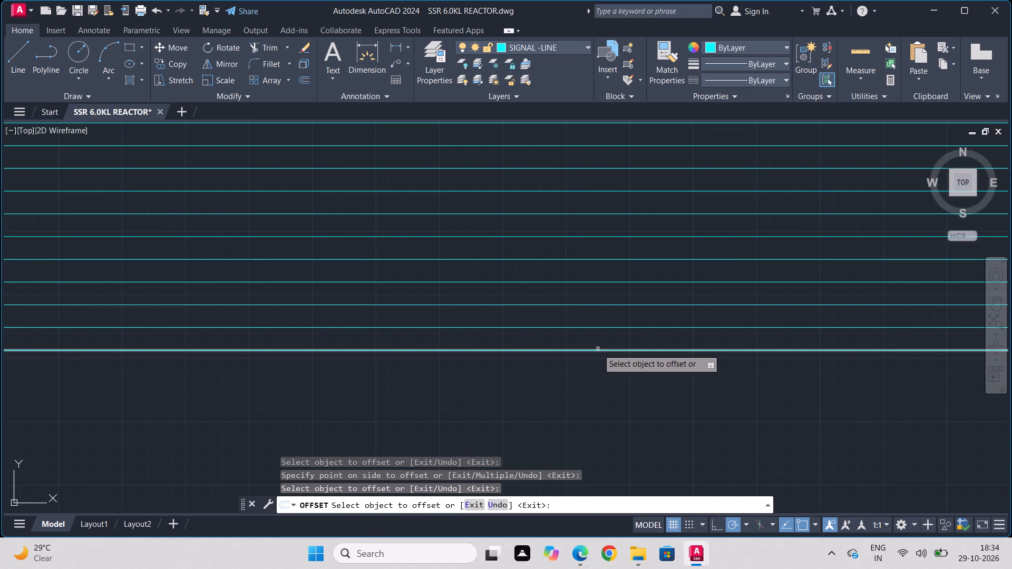
click(598, 349)
click(585, 368)
Examine how far down the condenser rectangle the stack of horizontal lines reaches.
scroll(672, 345, down, 1)
middle_drag(672, 345, 738, 202)
scroll(738, 202, down, 2)
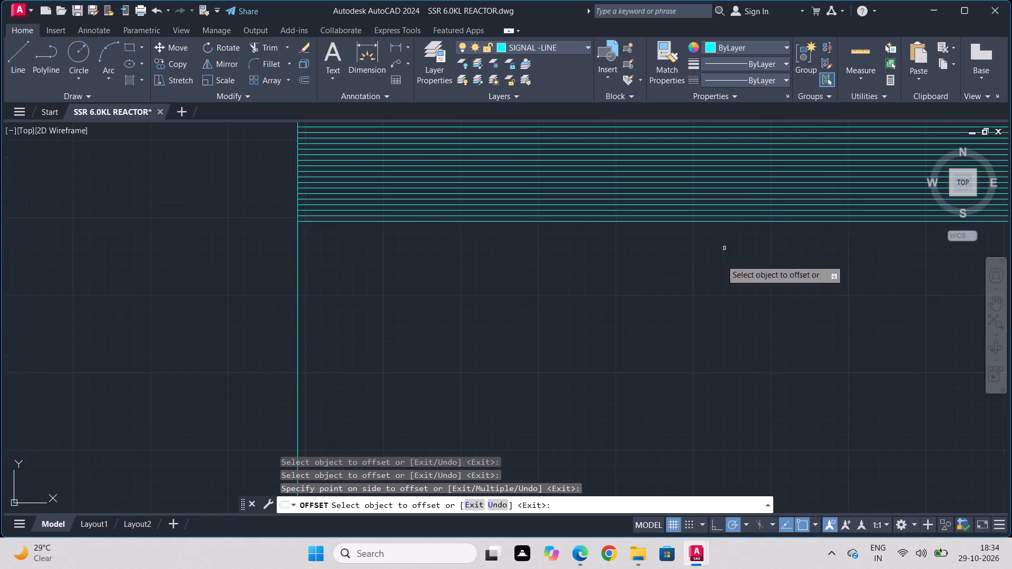
scroll(709, 344, down, 2)
scroll(770, 336, down, 2)
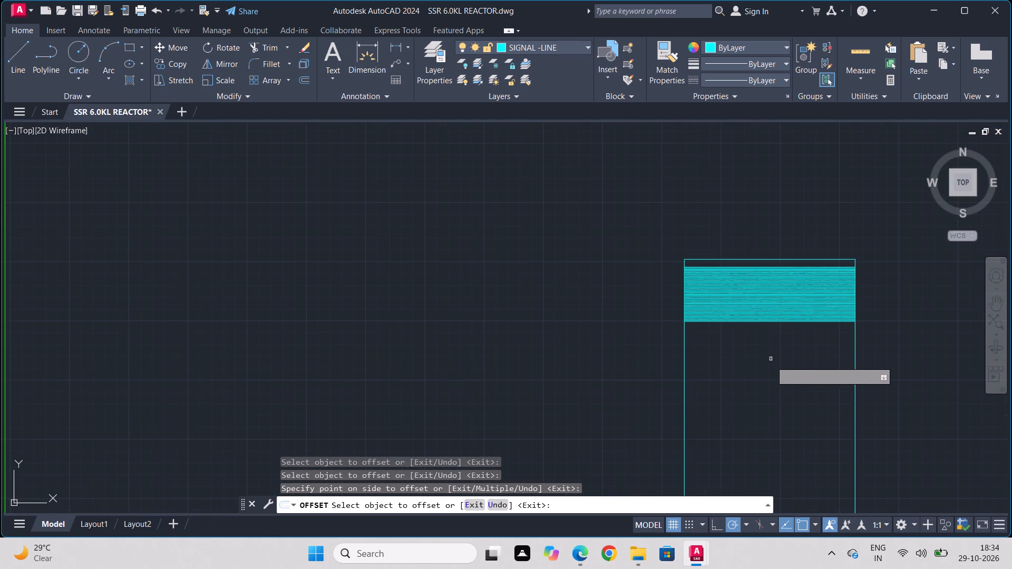
scroll(772, 369, down, 1)
middle_drag(765, 339, 764, 337)
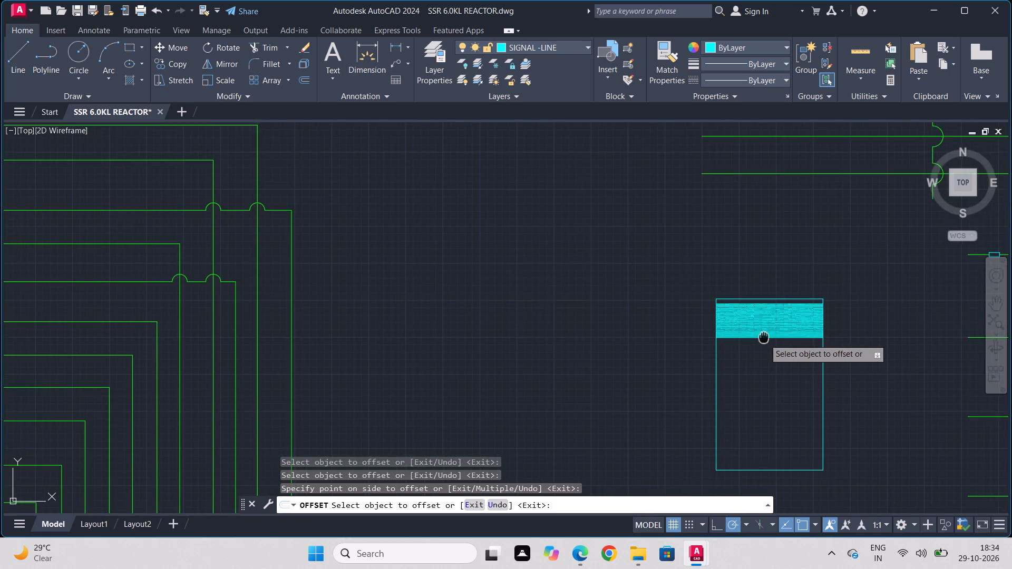
middle_drag(764, 337, 546, 264)
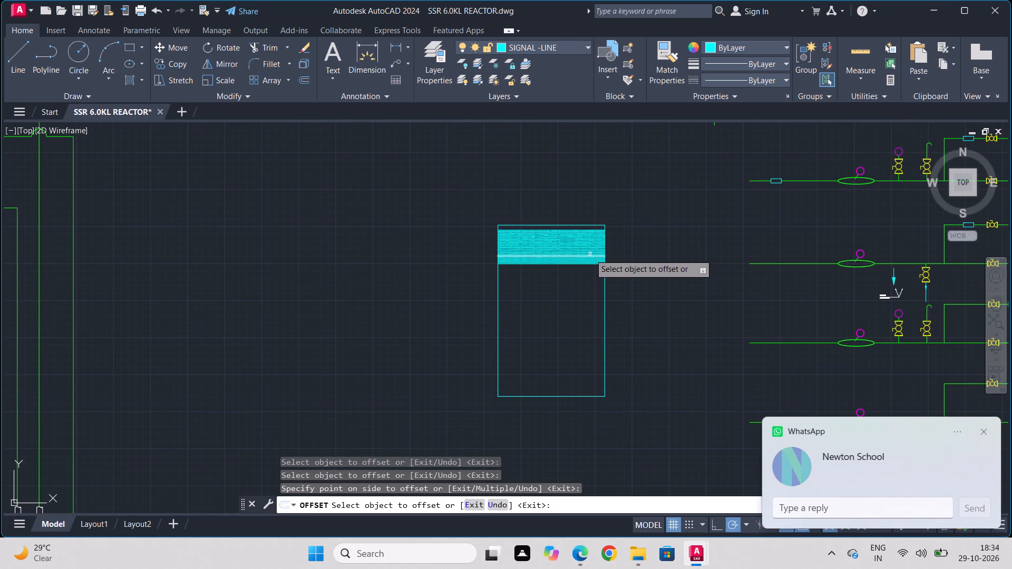
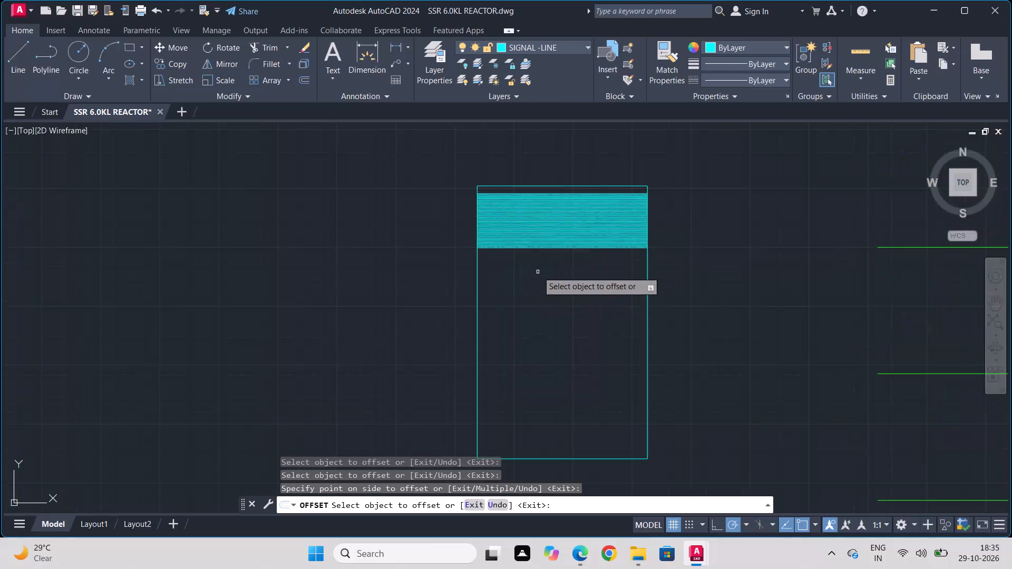
Add four more horizontal condenser lines by offsetting the lowest line downward each time at the same spacing of about 17.9 units.
scroll(553, 250, up, 2)
scroll(485, 339, up, 1)
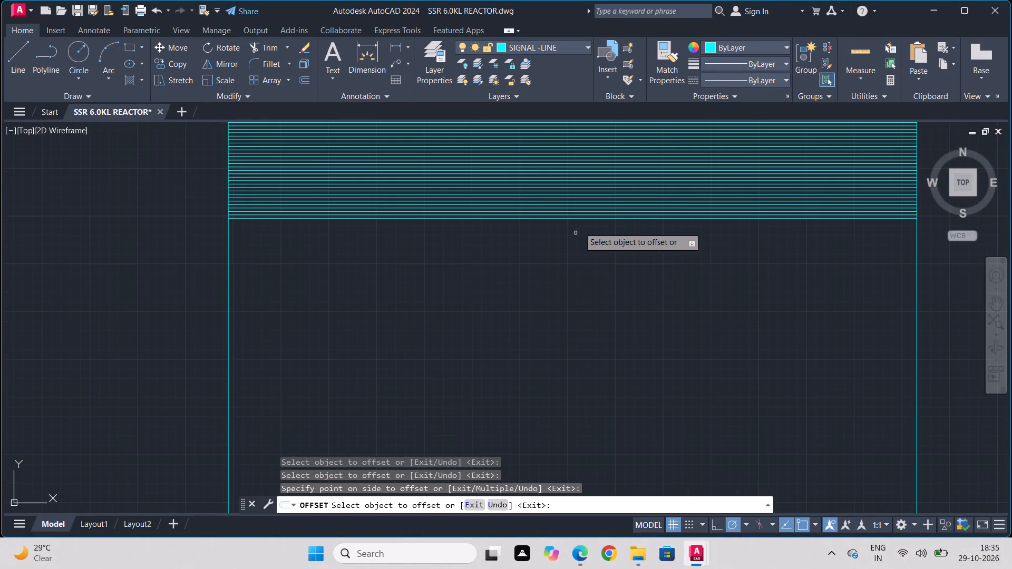
scroll(584, 220, up, 3)
click(587, 211)
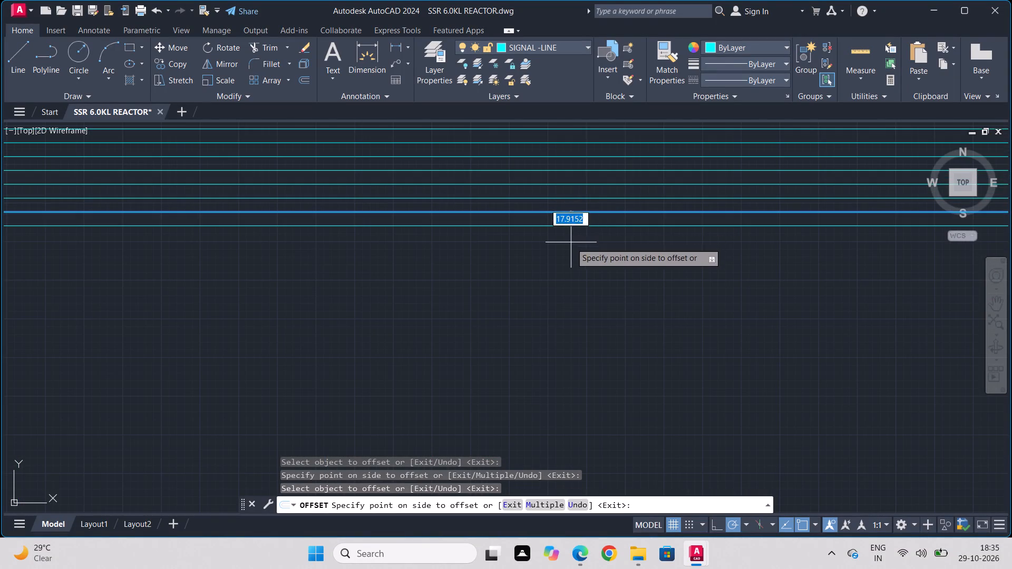
click(571, 243)
click(587, 227)
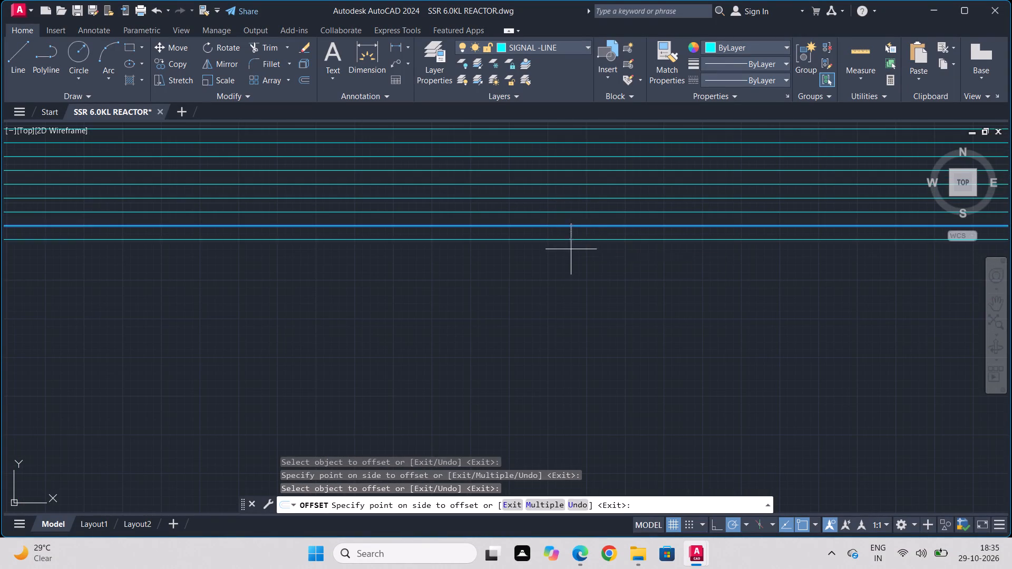
click(571, 249)
click(578, 239)
click(573, 253)
click(573, 253)
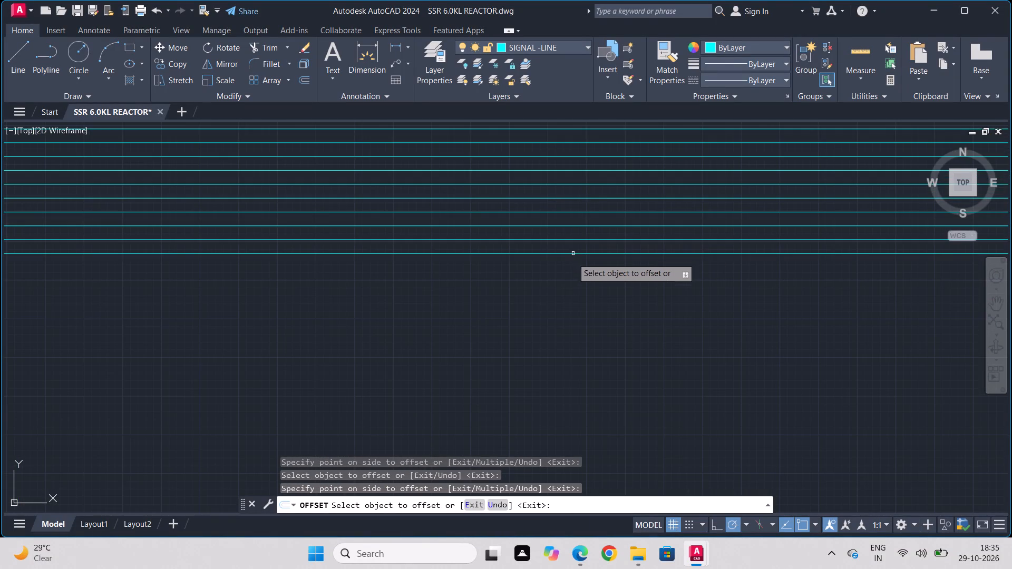
click(572, 254)
click(566, 280)
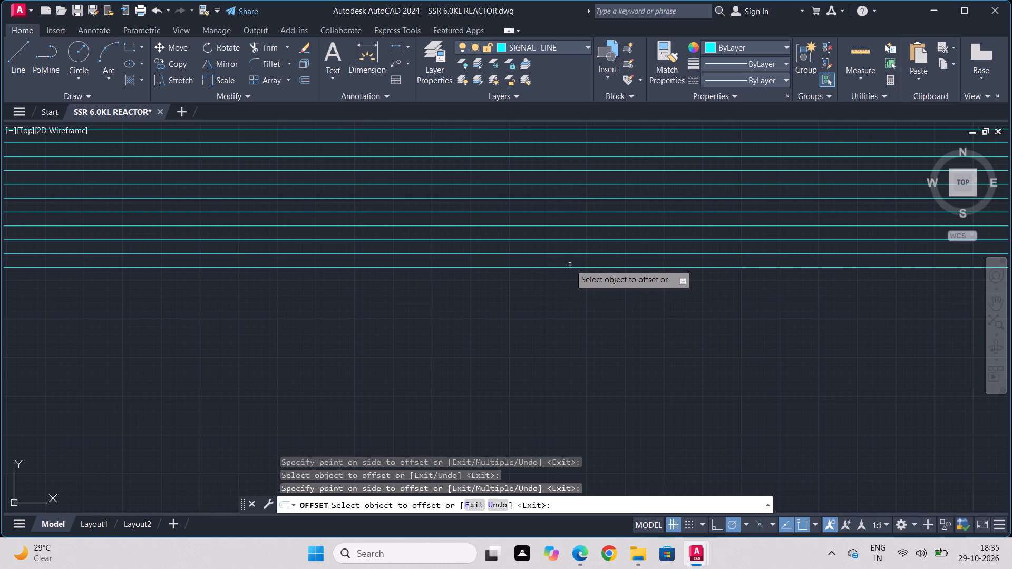
Extend the condenser's line stack with five further downward offsets from the lowest line, keeping the spacing of about 17.9 units.
click(571, 268)
double_click(566, 278)
click(566, 280)
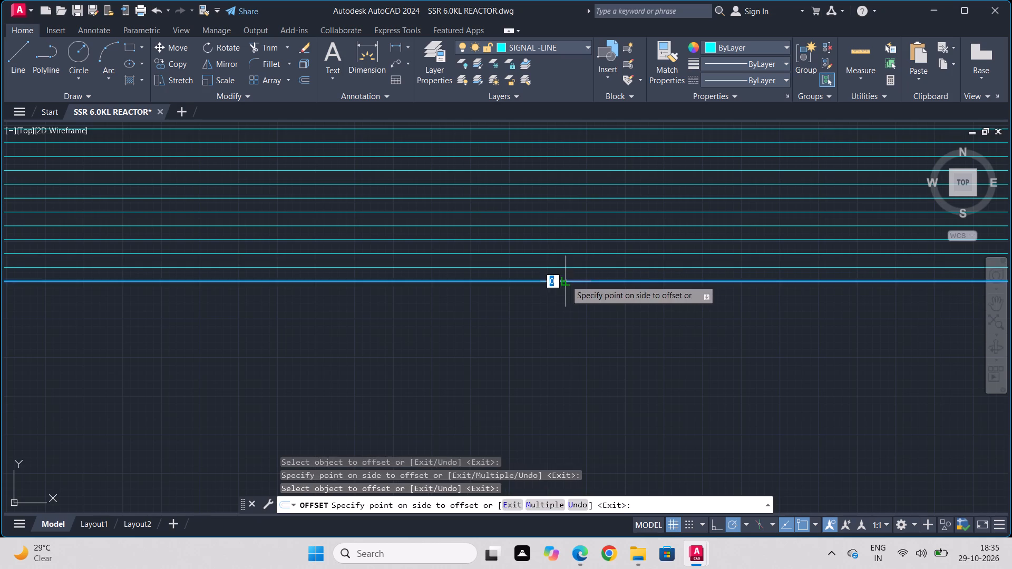
drag(564, 282, 560, 297)
click(564, 282)
click(546, 316)
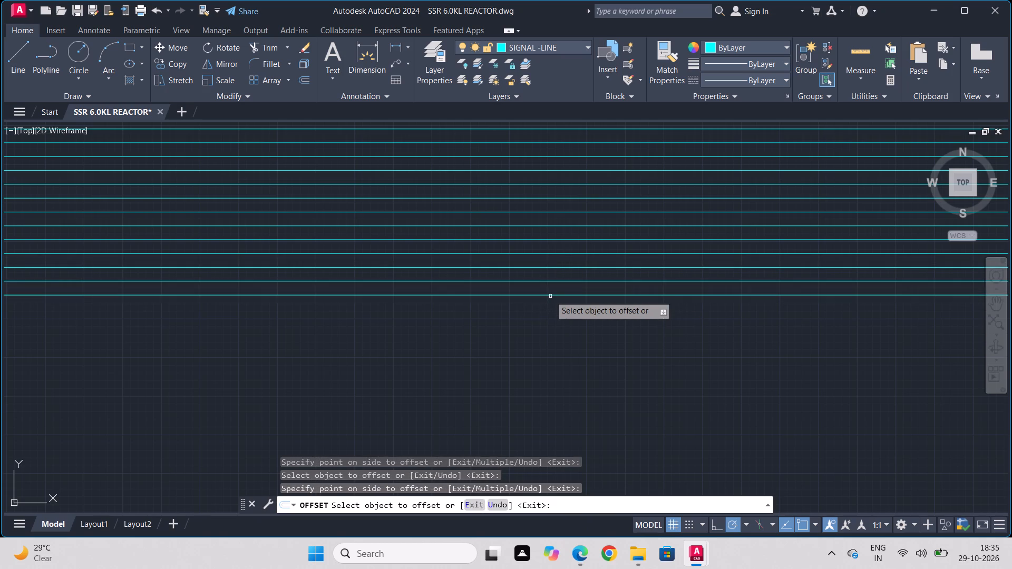
drag(550, 296, 554, 308)
click(555, 322)
drag(554, 309, 552, 318)
click(545, 346)
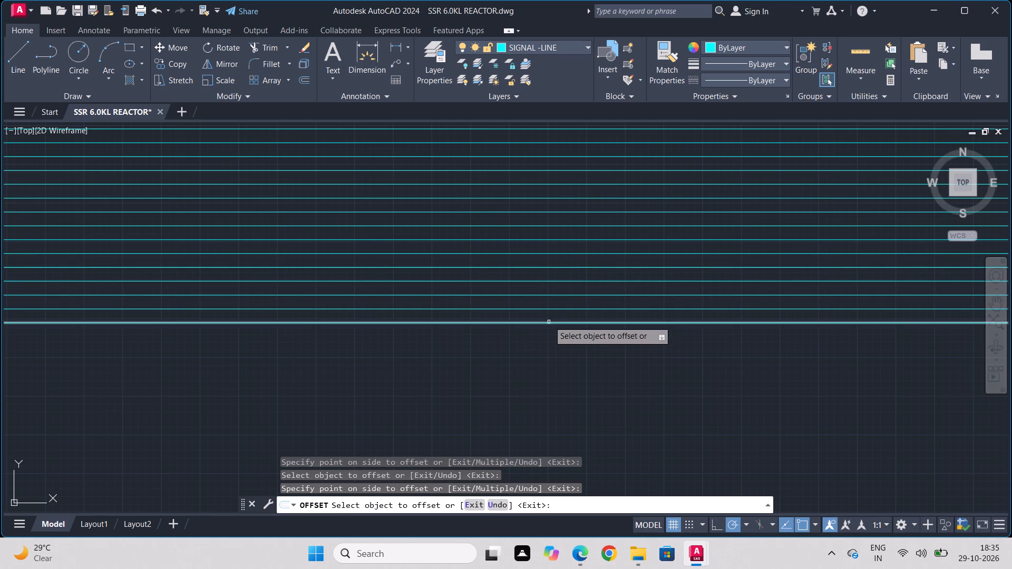
click(550, 322)
click(511, 365)
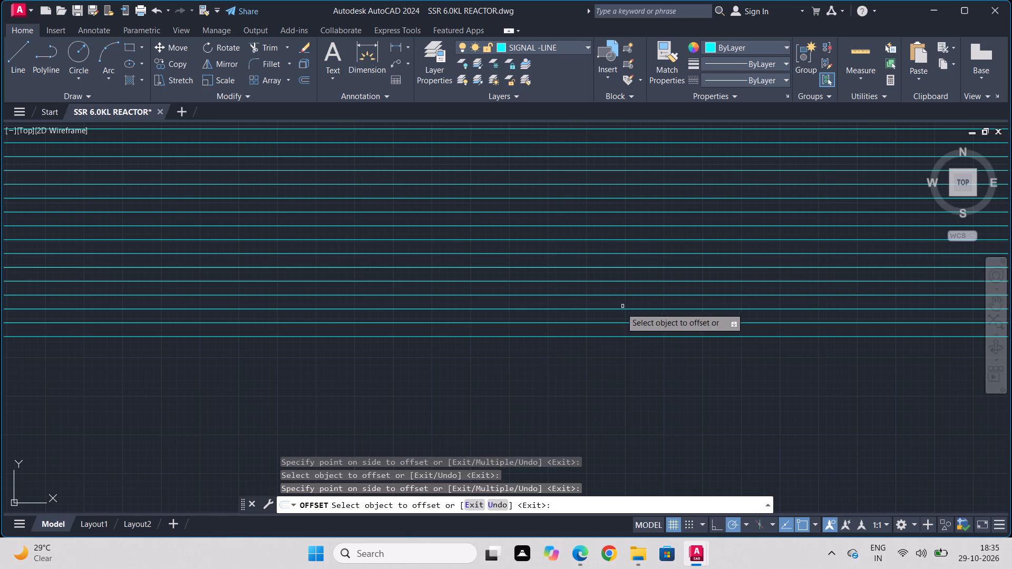
Offset the lowest condenser line downward seven more times at the same spacing of about 17.9 units.
click(588, 338)
click(580, 375)
click(586, 349)
click(577, 385)
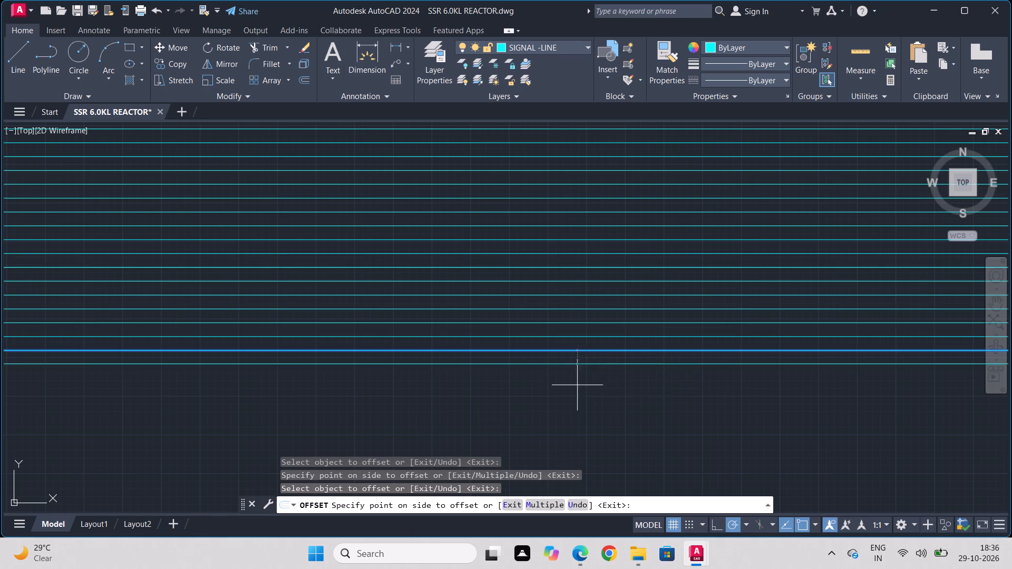
click(583, 364)
click(578, 390)
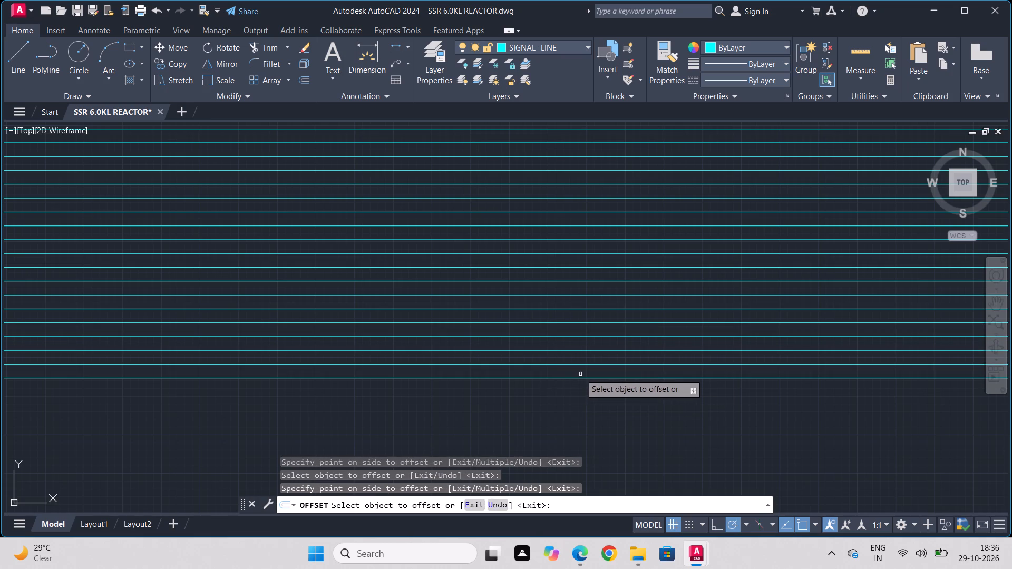
drag(582, 375, 578, 390)
drag(578, 378, 568, 397)
click(568, 397)
click(566, 393)
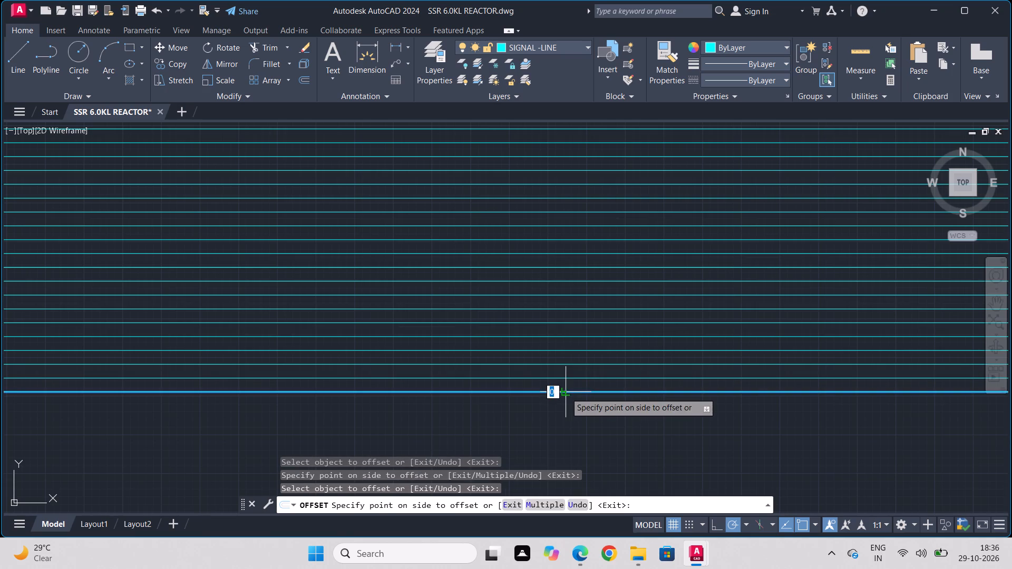
drag(564, 401, 561, 406)
click(560, 406)
click(545, 425)
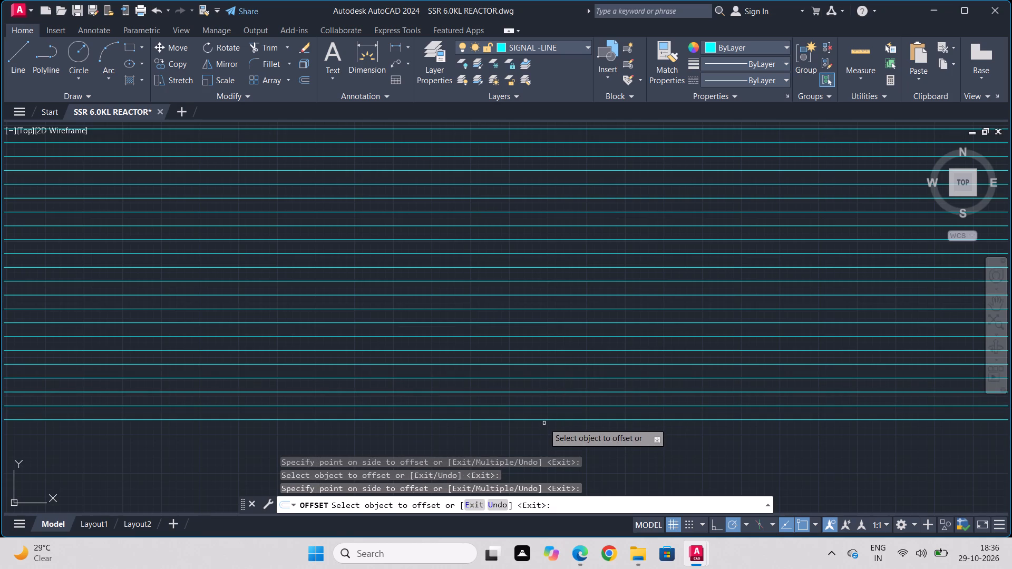
click(544, 420)
click(537, 432)
Leave the Offset command and examine the condenser's line spacing and how much of its rectangle is still empty.
middle_click(606, 405)
scroll(606, 405, down, 4)
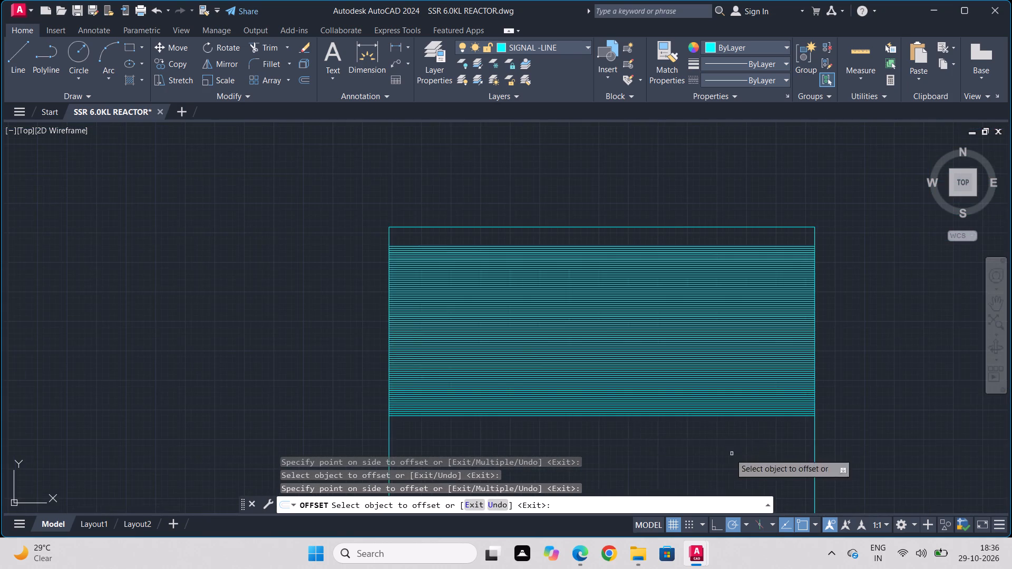
scroll(706, 459, down, 2)
middle_drag(707, 448, 747, 289)
scroll(750, 282, down, 1)
scroll(729, 296, up, 1)
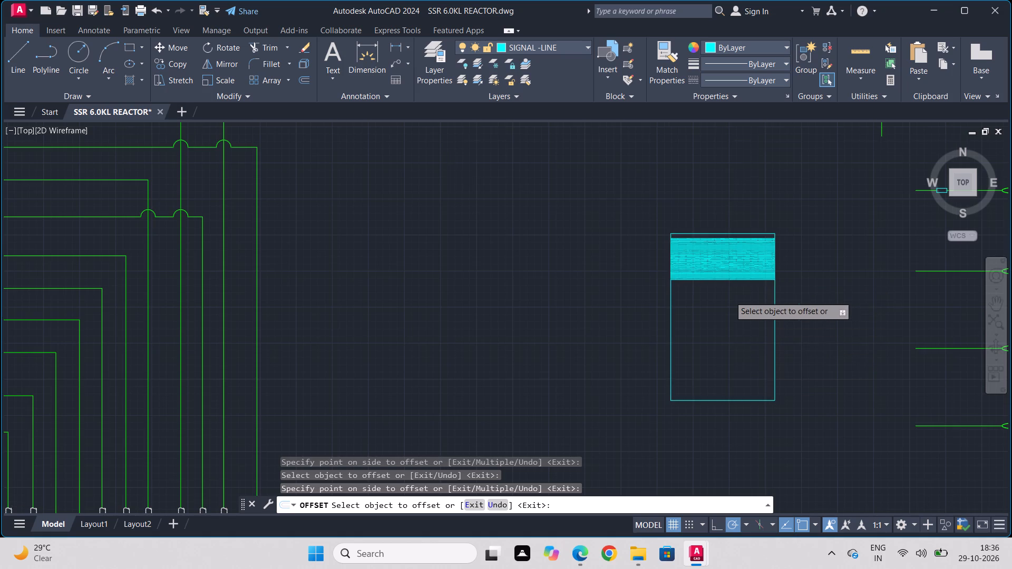
scroll(729, 296, up, 2)
key(Escape)
scroll(731, 280, down, 1)
middle_drag(729, 293, 694, 414)
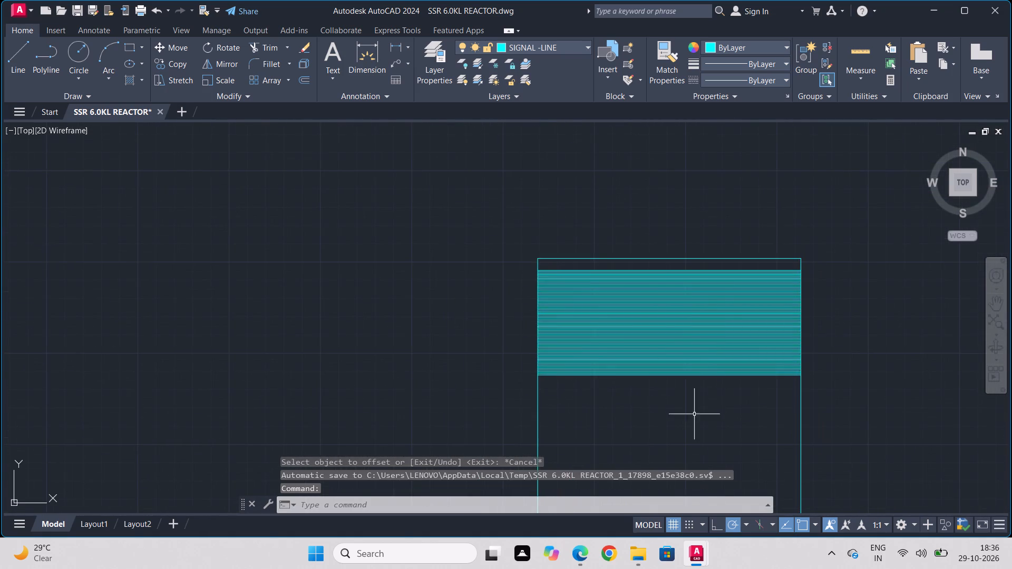
scroll(689, 303, up, 4)
scroll(719, 283, down, 4)
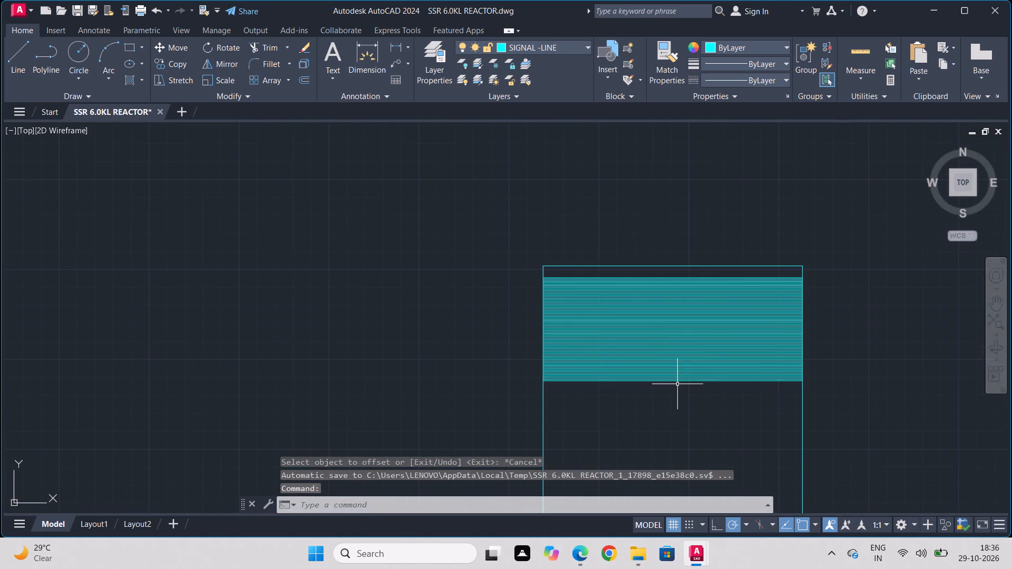
scroll(661, 362, down, 2)
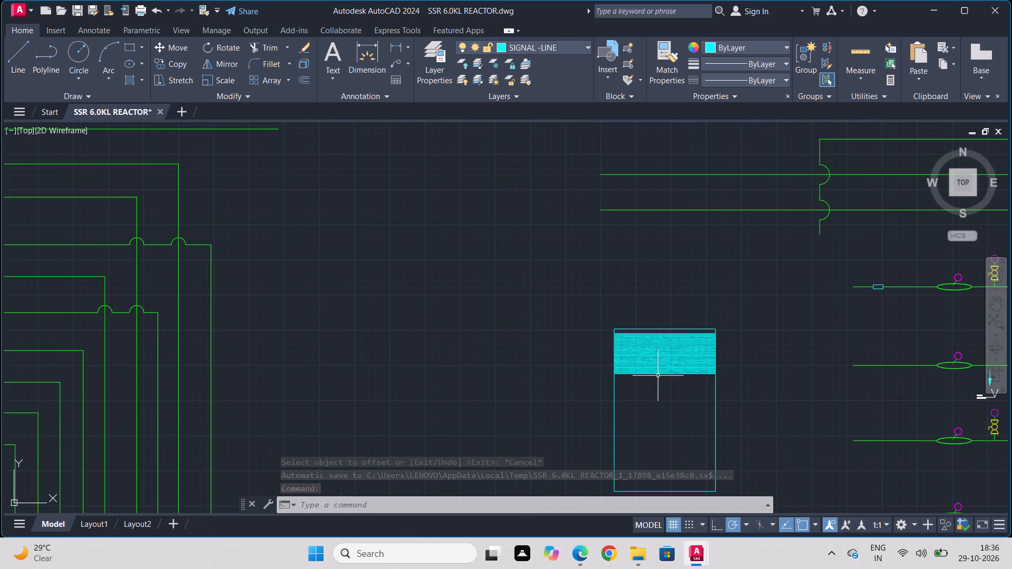
scroll(665, 387, down, 1)
middle_drag(667, 398, 674, 361)
scroll(674, 339, down, 2)
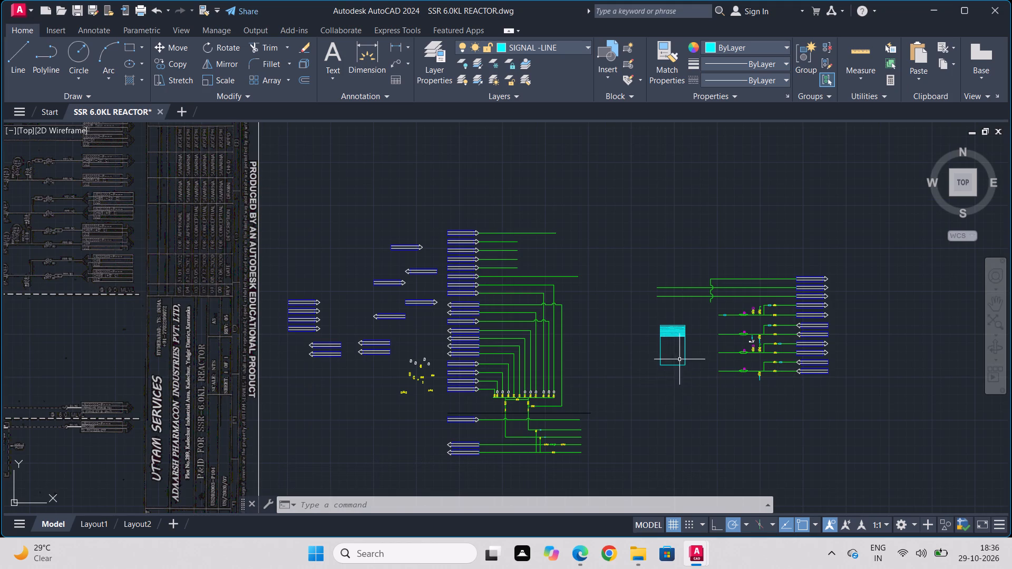
scroll(649, 333, up, 1)
scroll(495, 326, up, 3)
middle_drag(925, 449, 912, 442)
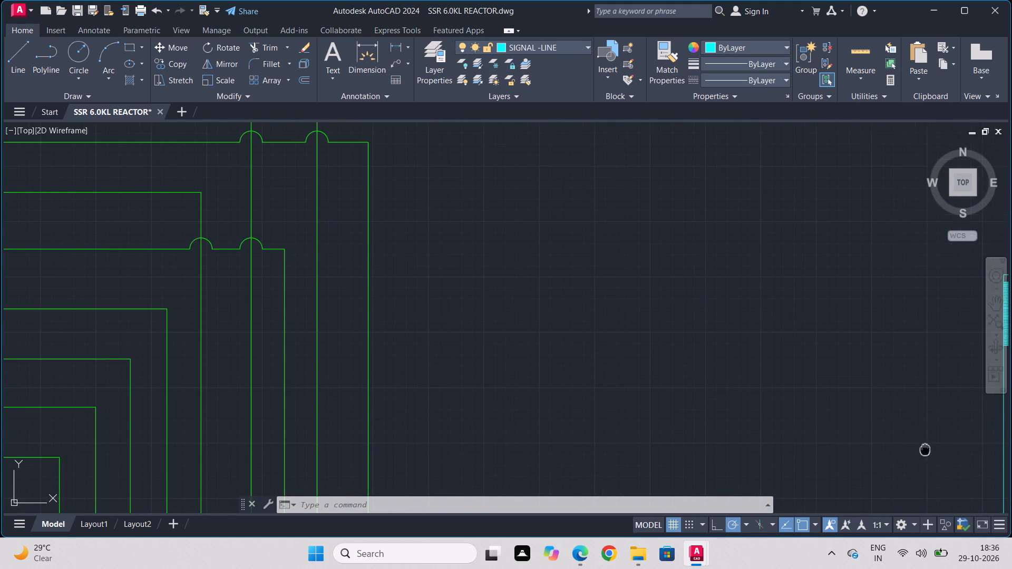
middle_drag(912, 442, 380, 366)
scroll(541, 234, up, 4)
scroll(310, 281, up, 2)
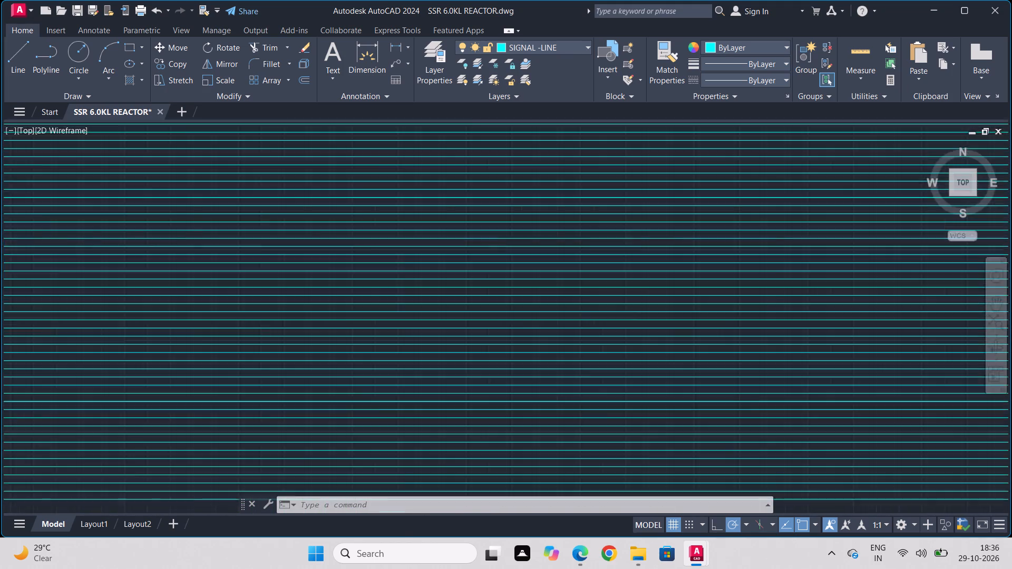
scroll(310, 281, up, 2)
scroll(651, 266, down, 4)
scroll(461, 322, down, 3)
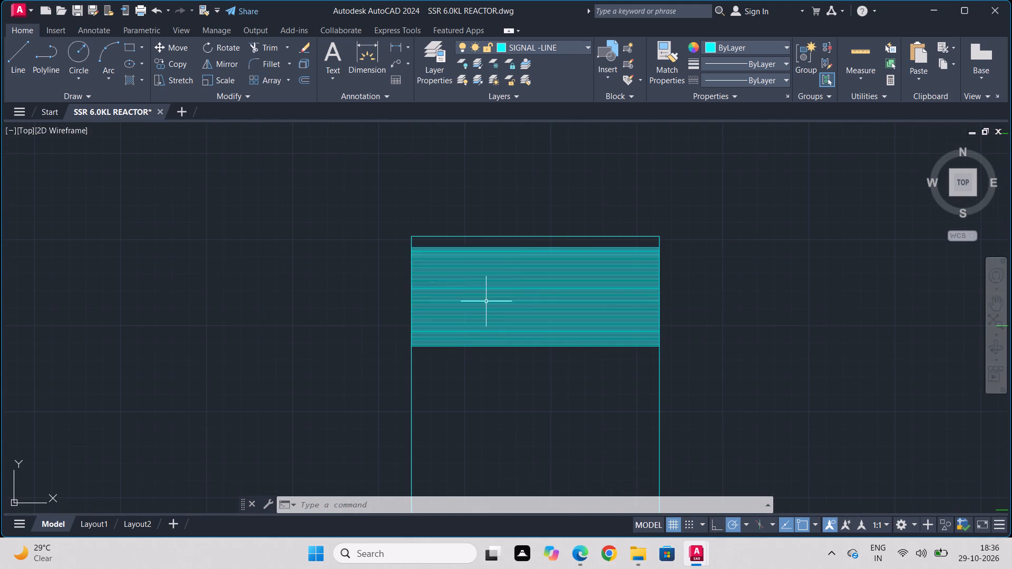
scroll(523, 342, up, 1)
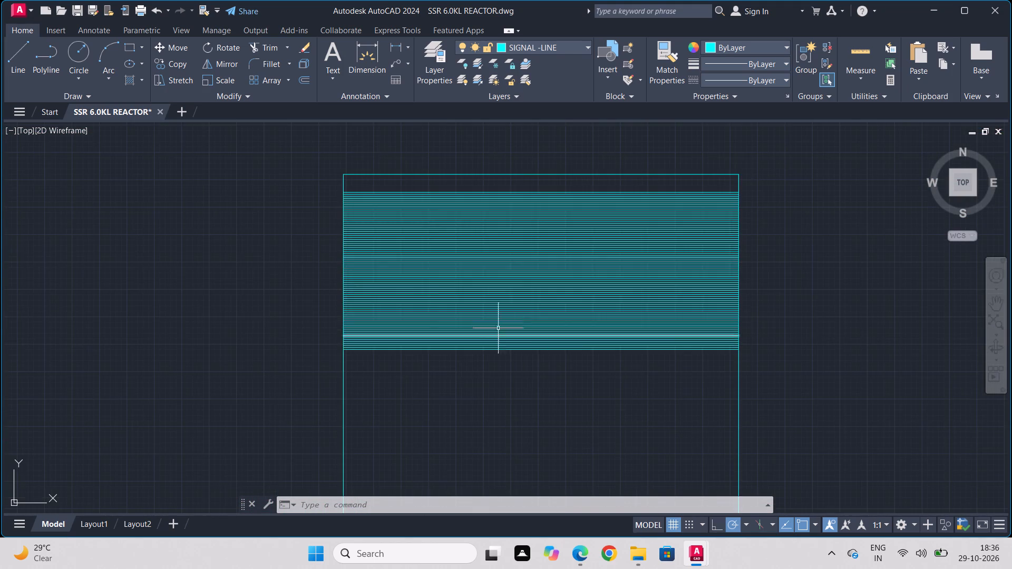
scroll(458, 326, up, 2)
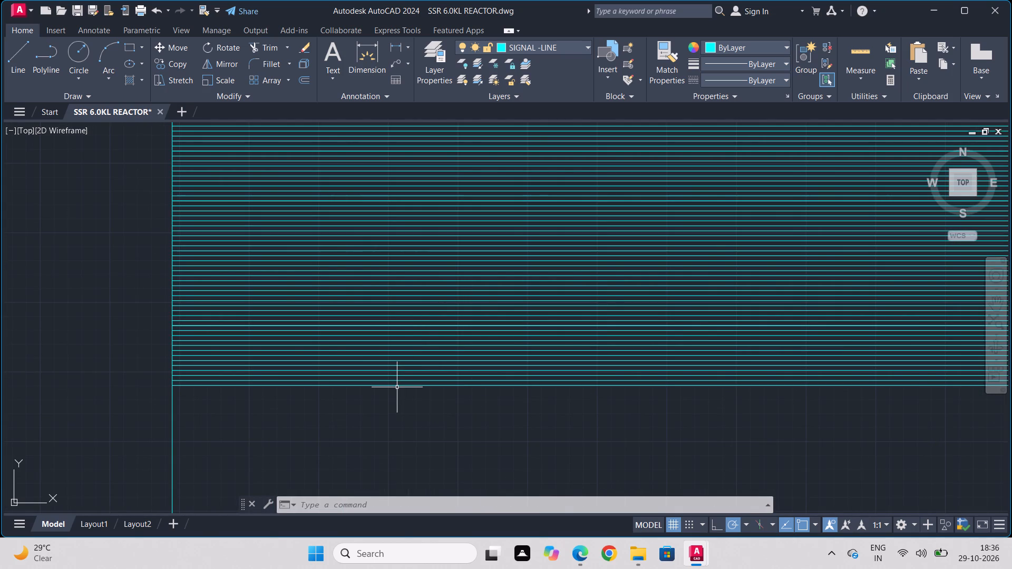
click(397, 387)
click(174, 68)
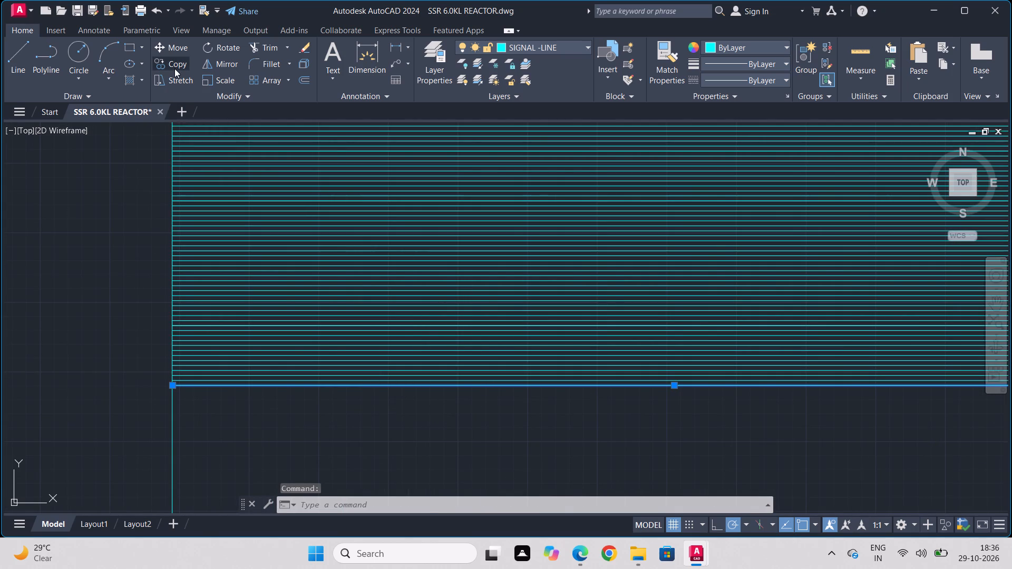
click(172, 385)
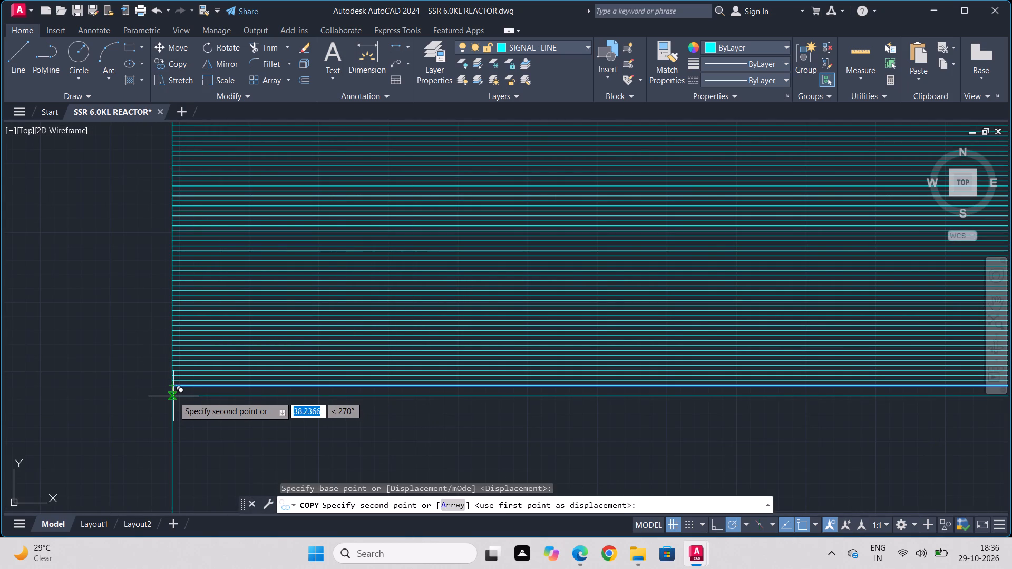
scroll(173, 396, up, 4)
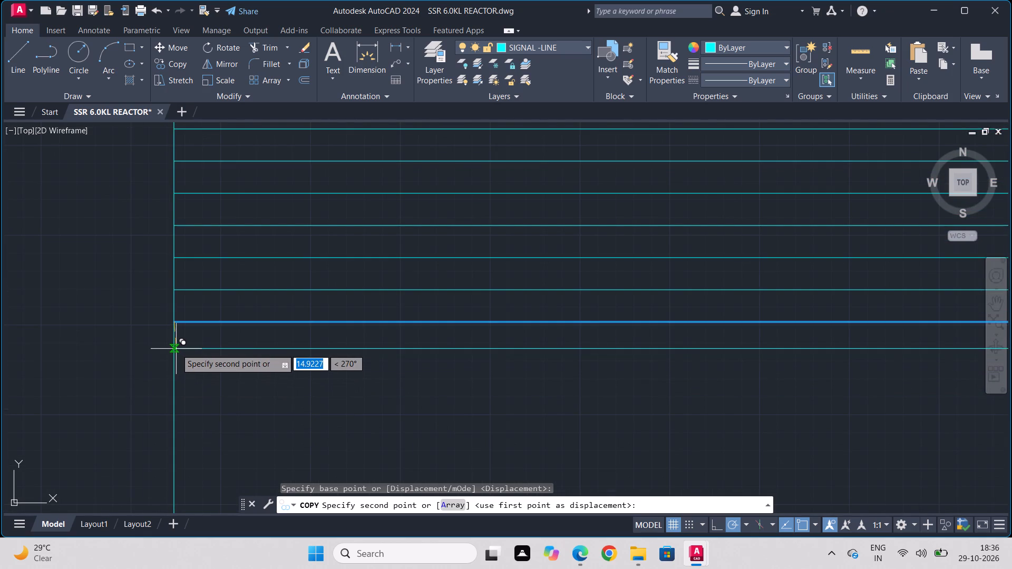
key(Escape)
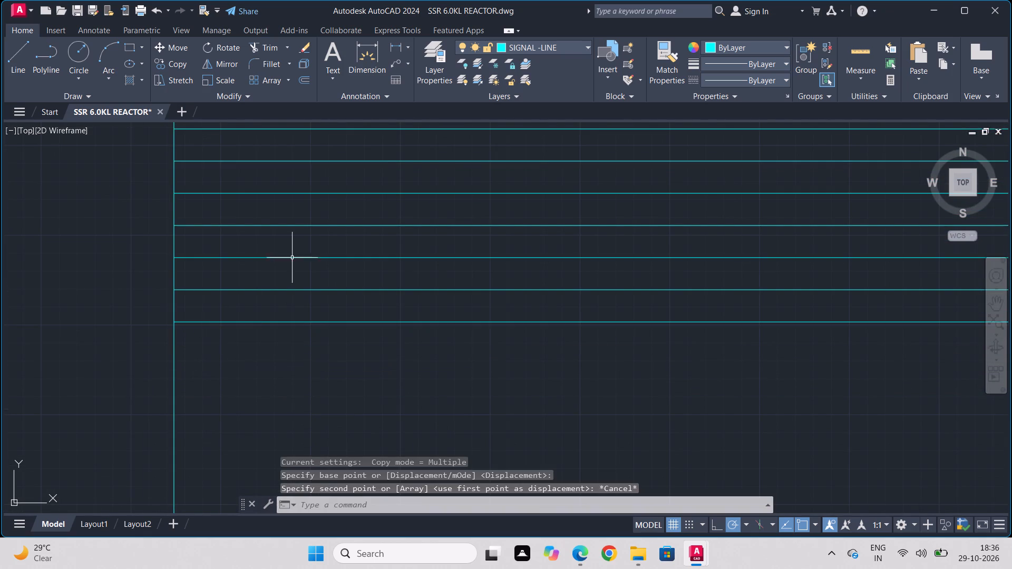
Restart Offset with a wider distance picked from two points below the stack, and add three condenser lines downward at that spacing.
click(301, 76)
click(324, 322)
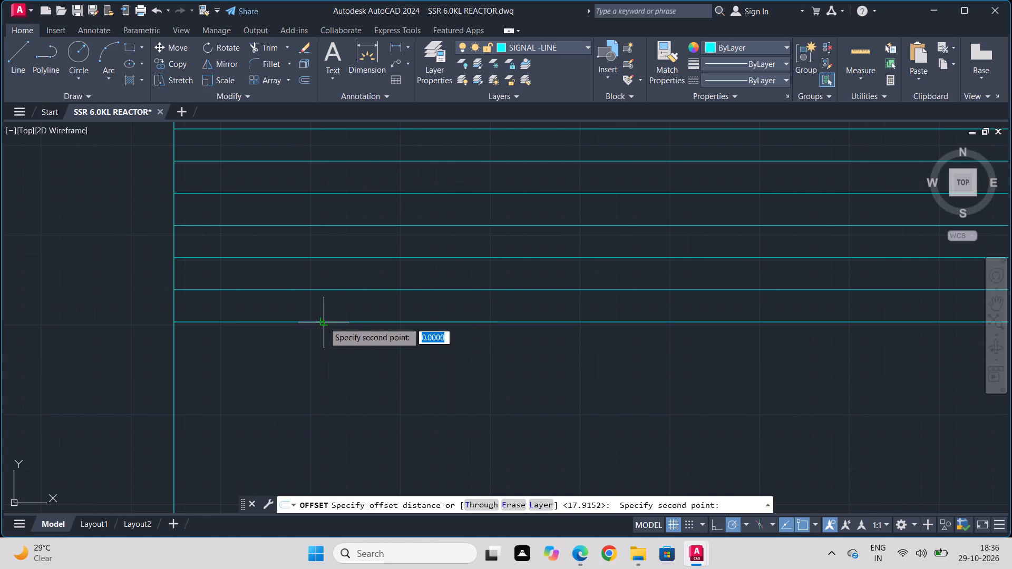
click(320, 377)
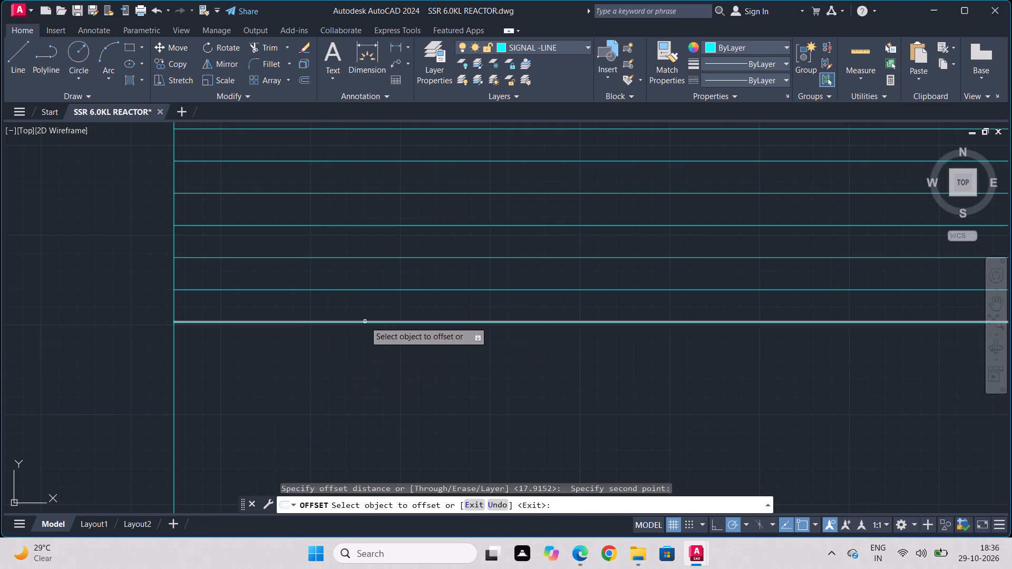
click(365, 321)
click(351, 385)
scroll(533, 447, down, 2)
middle_drag(578, 424, 600, 241)
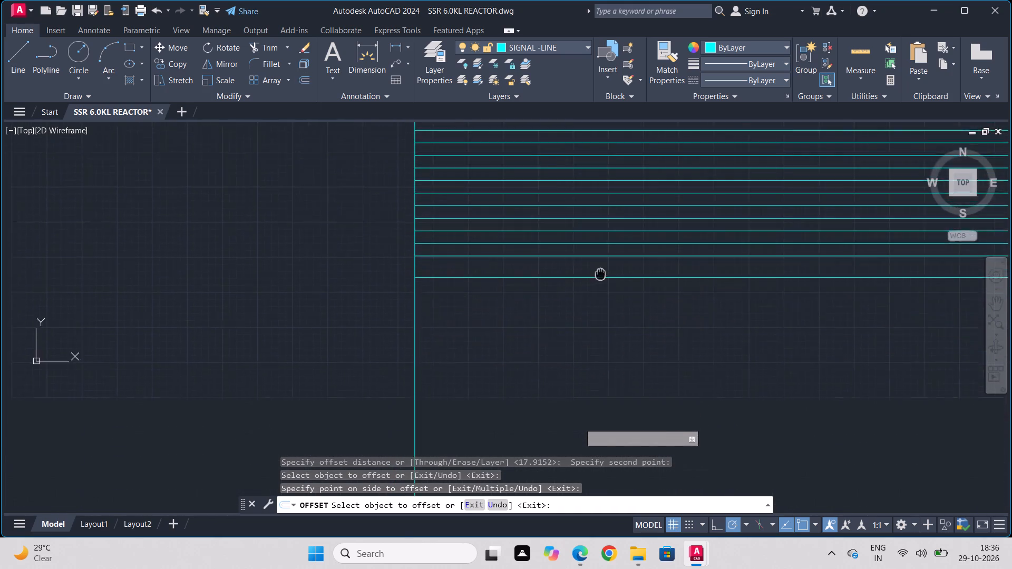
middle_drag(600, 241, 600, 226)
scroll(600, 226, down, 1)
click(601, 223)
click(593, 256)
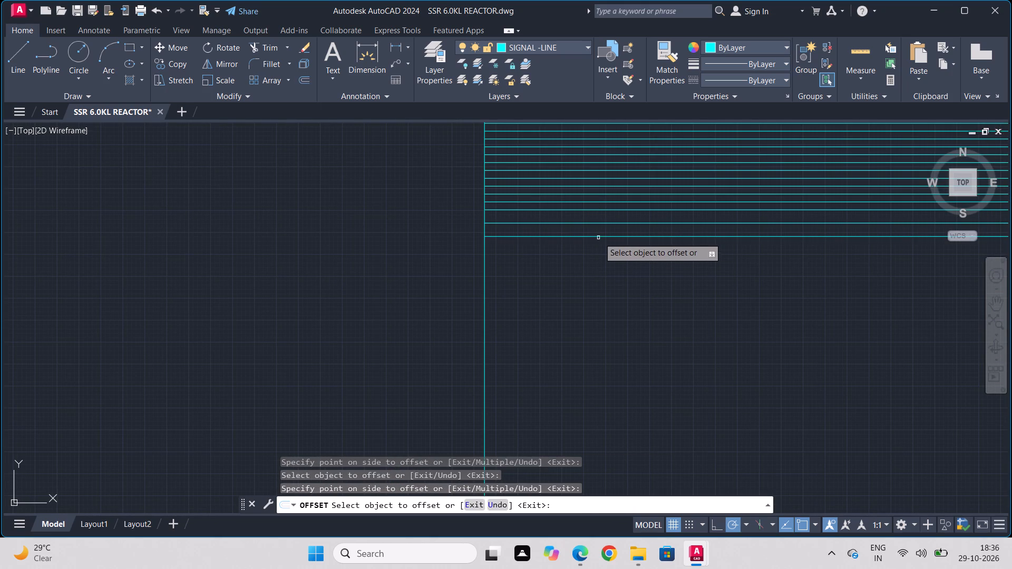
click(599, 238)
click(598, 254)
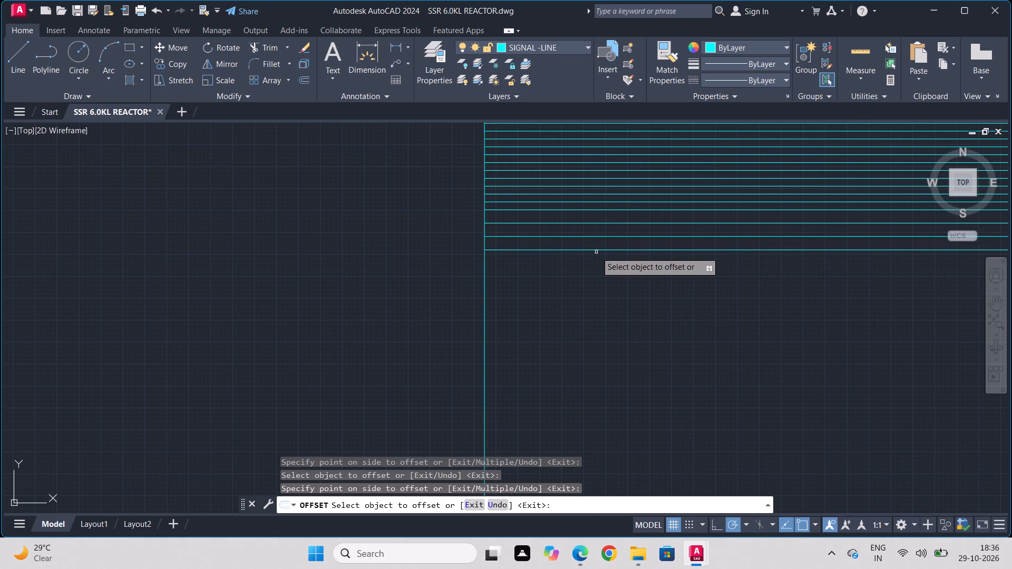
Add three more horizontal condenser lines by offsetting the lowest line downward at the same wider spacing.
click(597, 248)
click(587, 285)
click(593, 260)
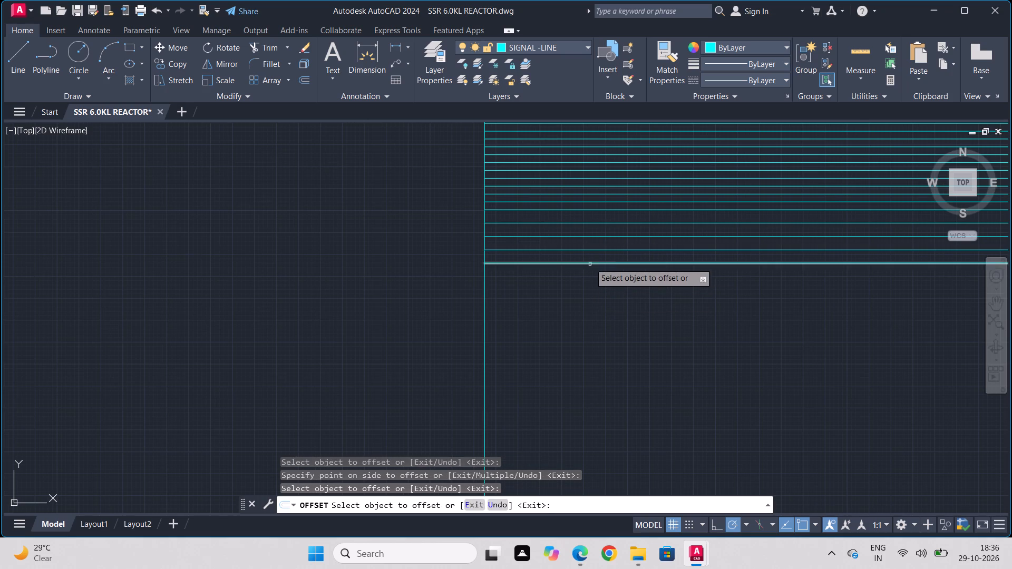
click(590, 262)
click(579, 295)
click(583, 277)
click(576, 310)
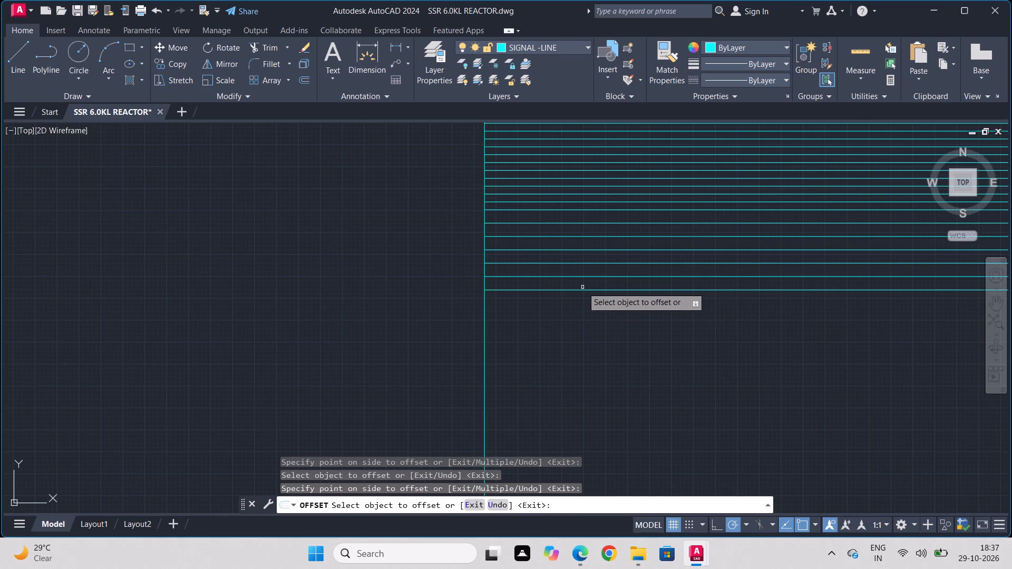
Offset the lowest horizontal condenser line downward four more times at the current spacing of about 30.5 units.
click(583, 289)
click(579, 312)
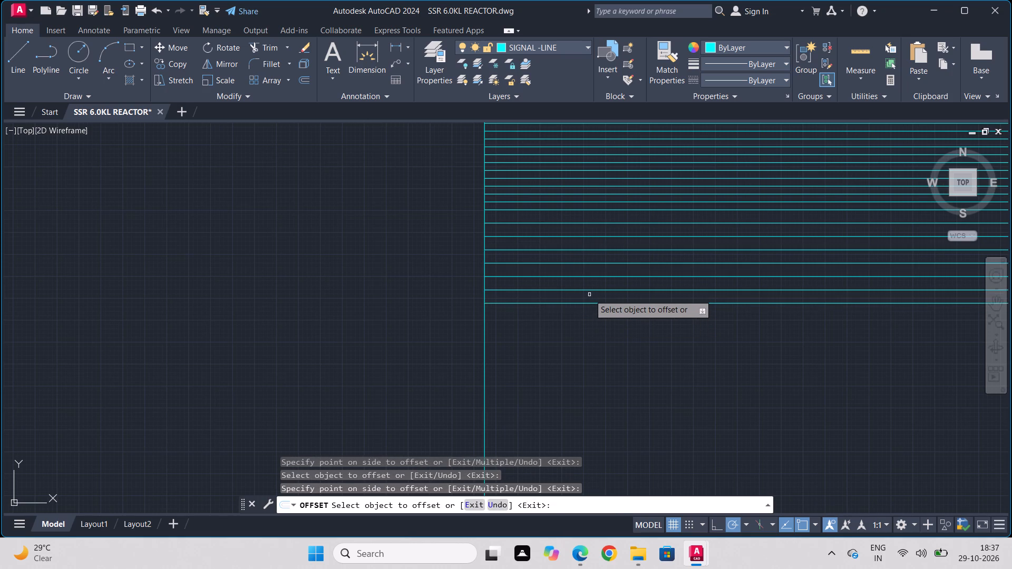
key(F5)
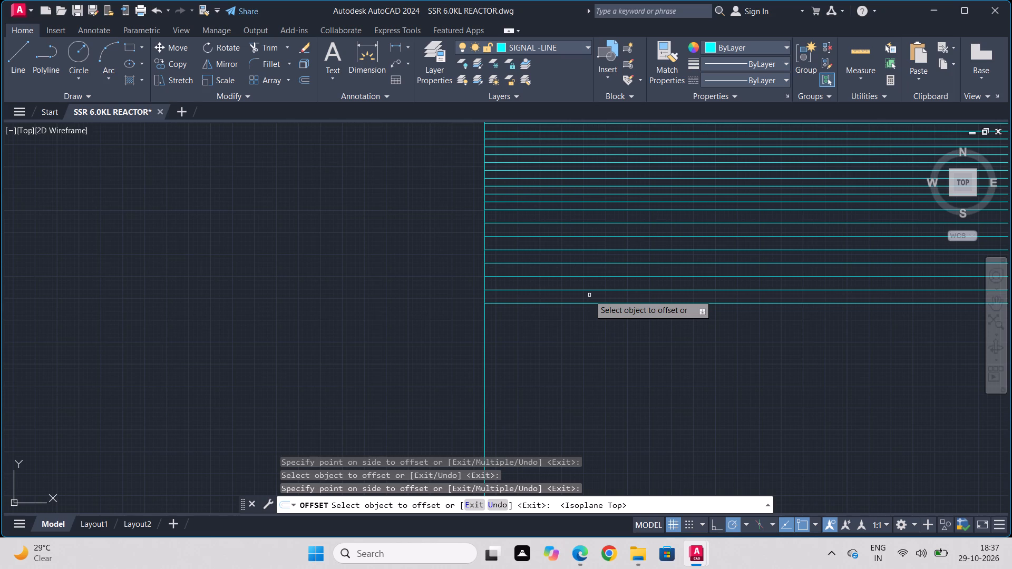
click(587, 303)
click(577, 327)
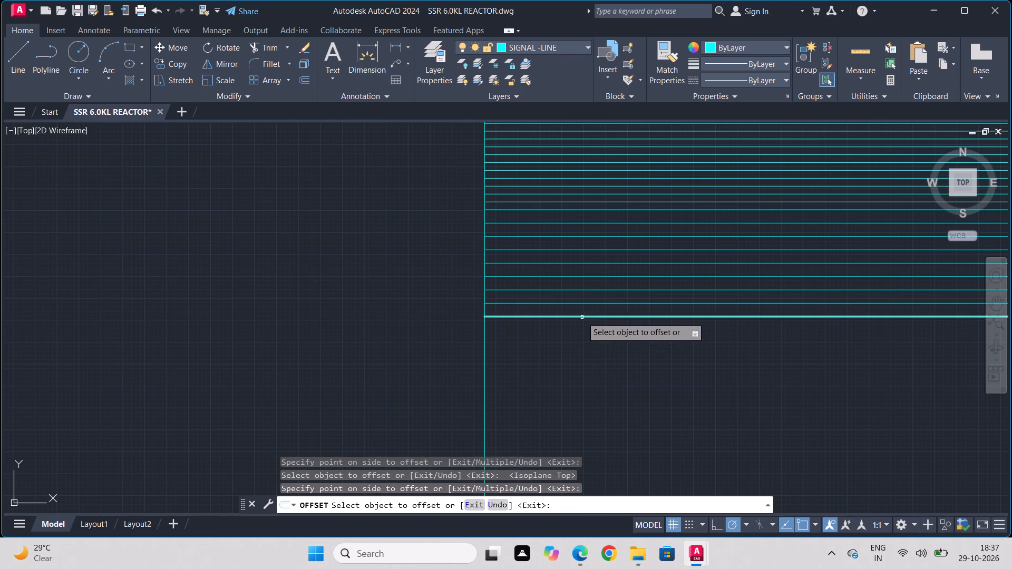
click(582, 317)
click(571, 345)
click(580, 331)
click(572, 360)
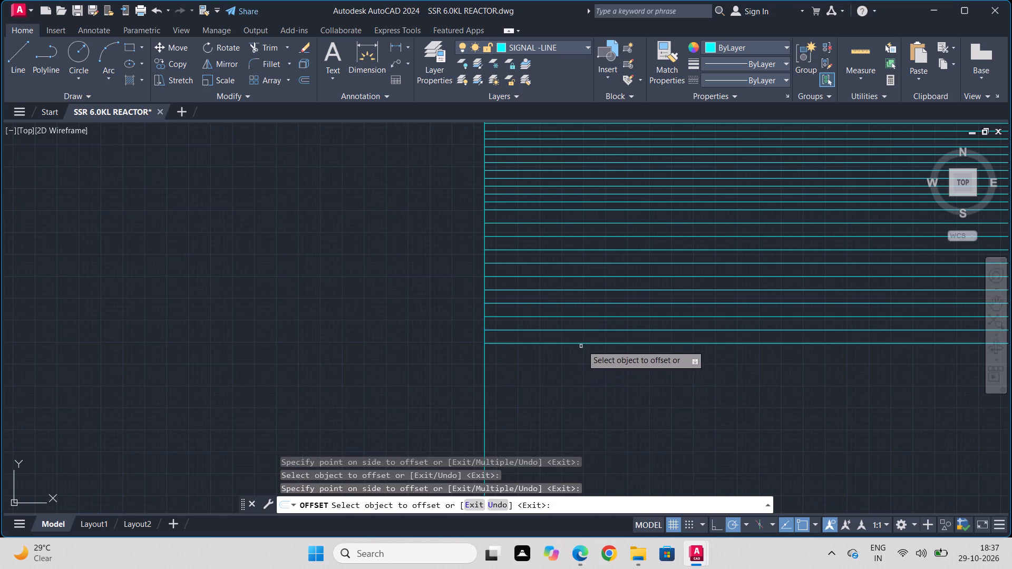
Add four more horizontal lines below the condenser stack by offsetting each new lowest line about 30.5 units downward.
click(582, 344)
click(577, 376)
click(583, 358)
click(578, 386)
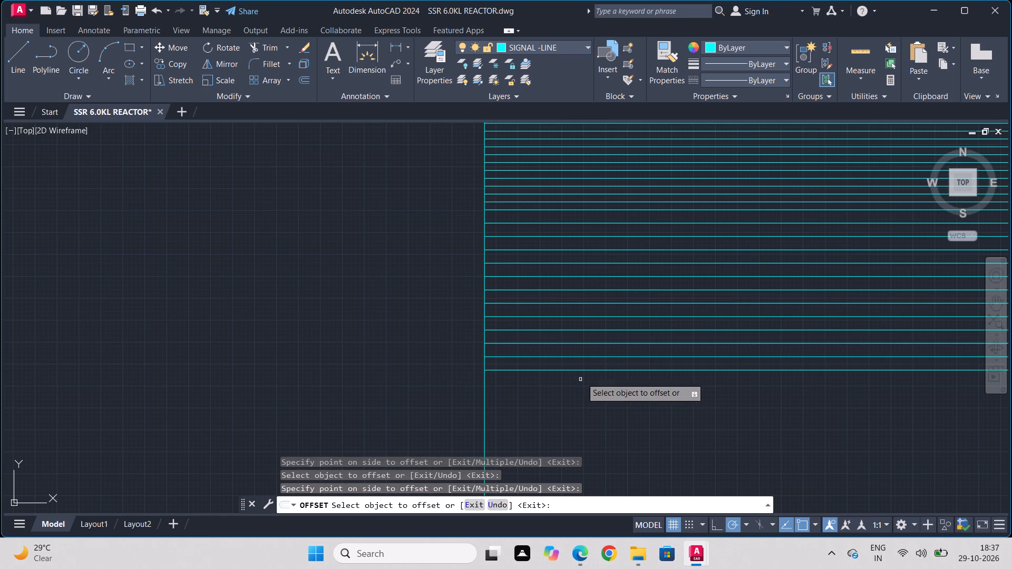
drag(584, 371, 579, 399)
click(579, 399)
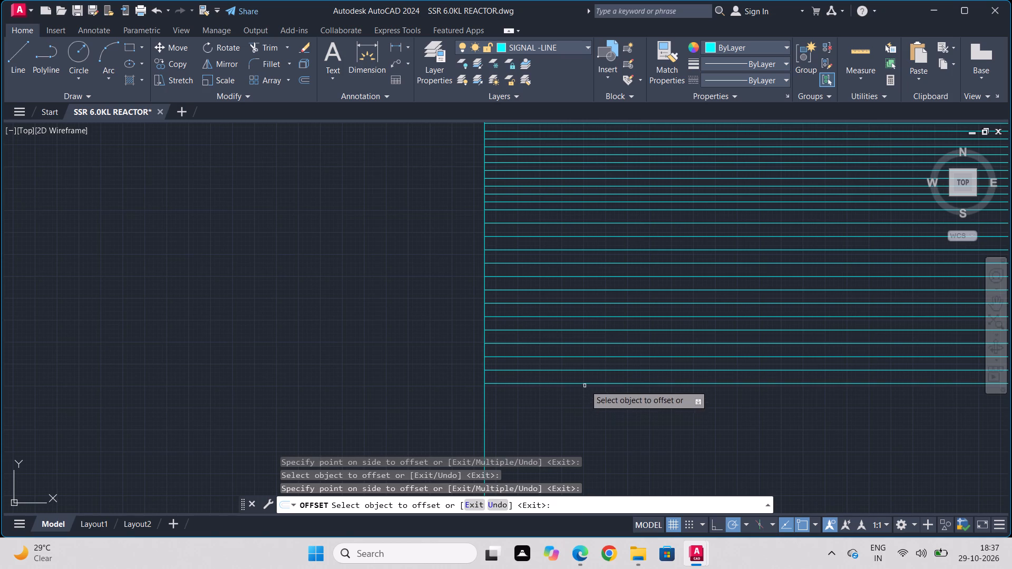
click(585, 385)
click(574, 408)
Extend the condenser stack with four more horizontal lines, each offset about 30.5 units below the previous one.
middle_drag(624, 378, 637, 175)
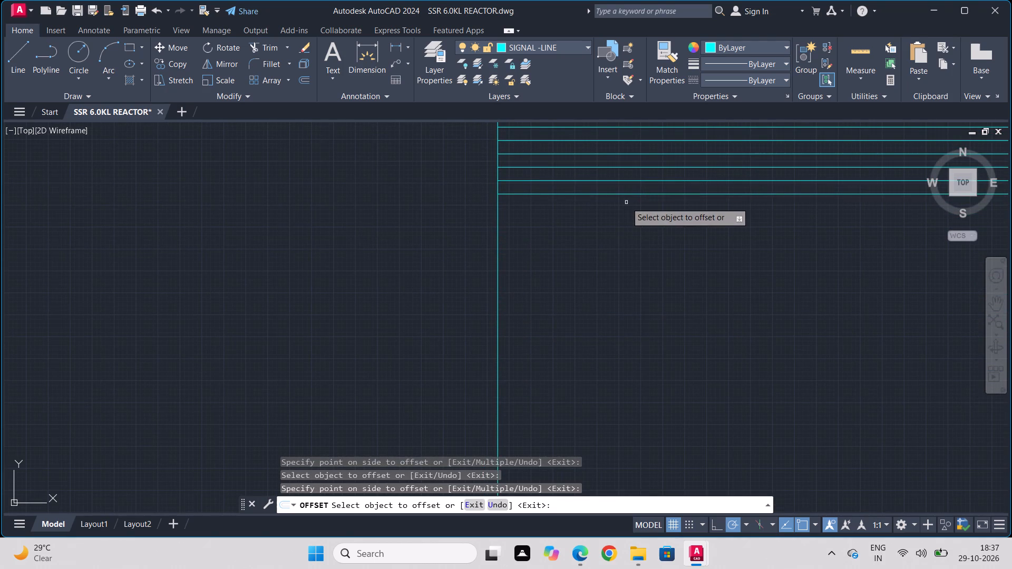
click(629, 194)
click(619, 232)
click(634, 209)
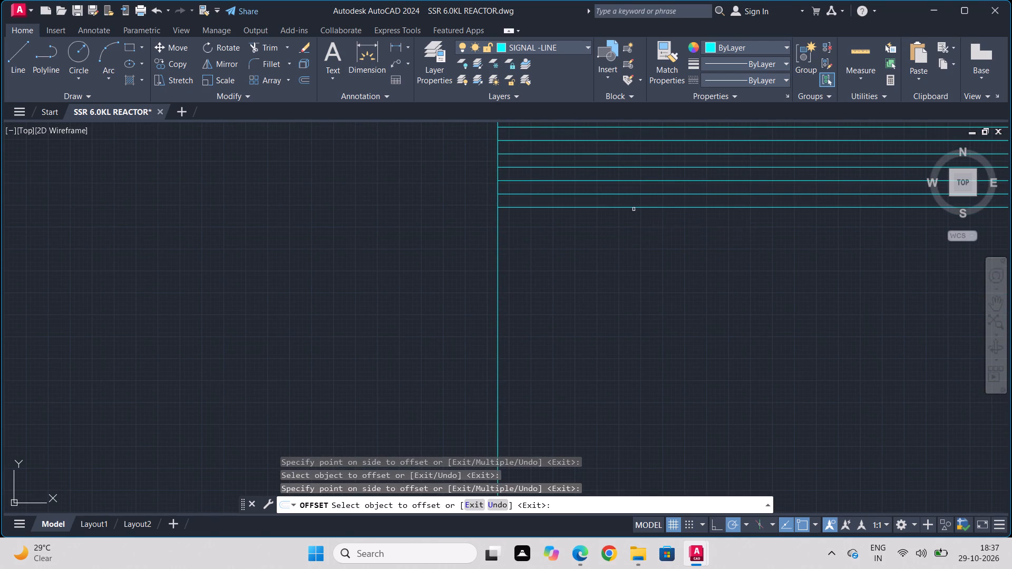
drag(634, 209, 631, 215)
click(628, 218)
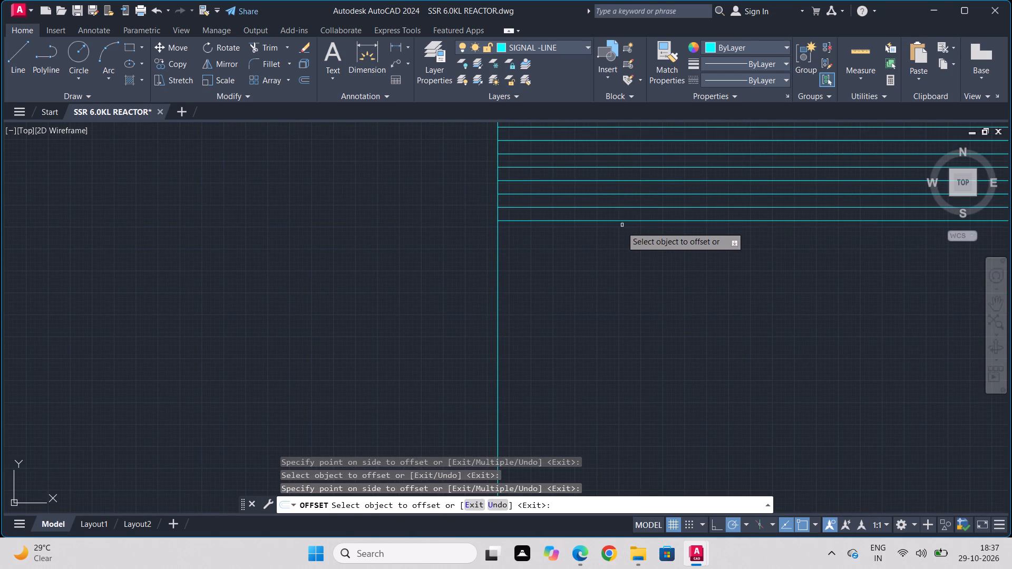
click(623, 218)
click(620, 223)
click(620, 220)
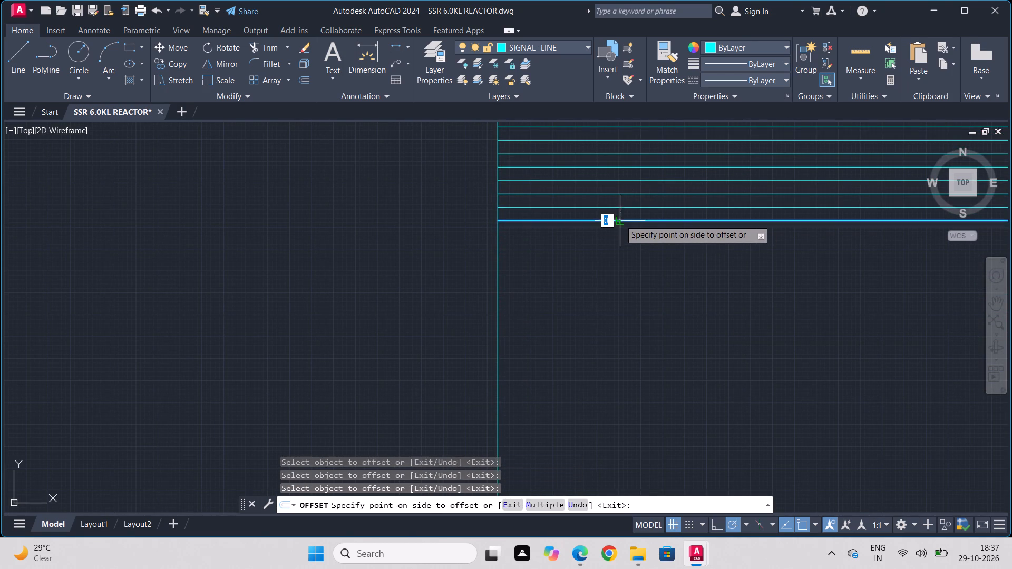
click(600, 244)
click(604, 232)
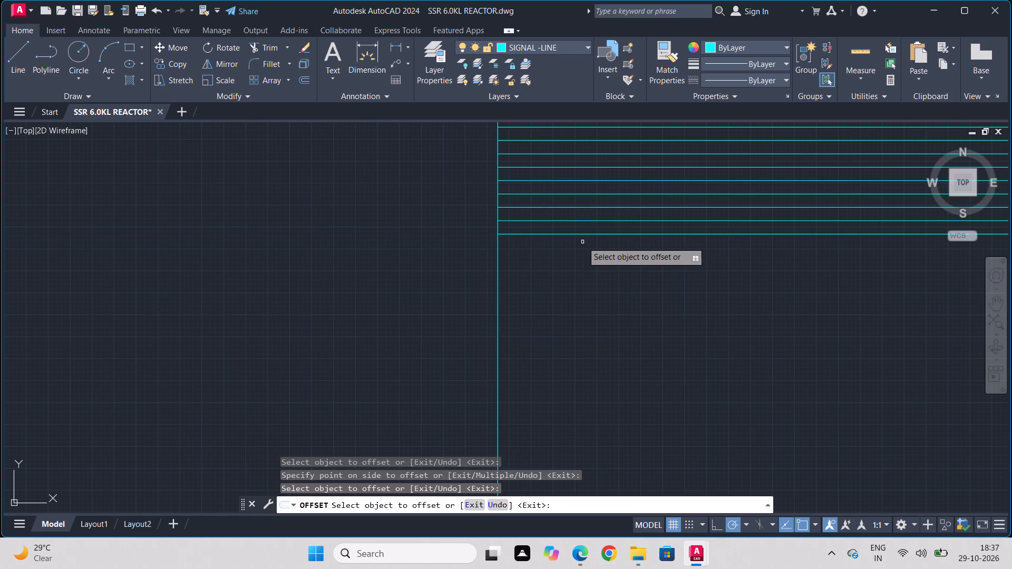
click(583, 235)
click(569, 271)
Offset the lowest condenser line downward seven more times at the same spacing of about 30.5 units.
click(576, 246)
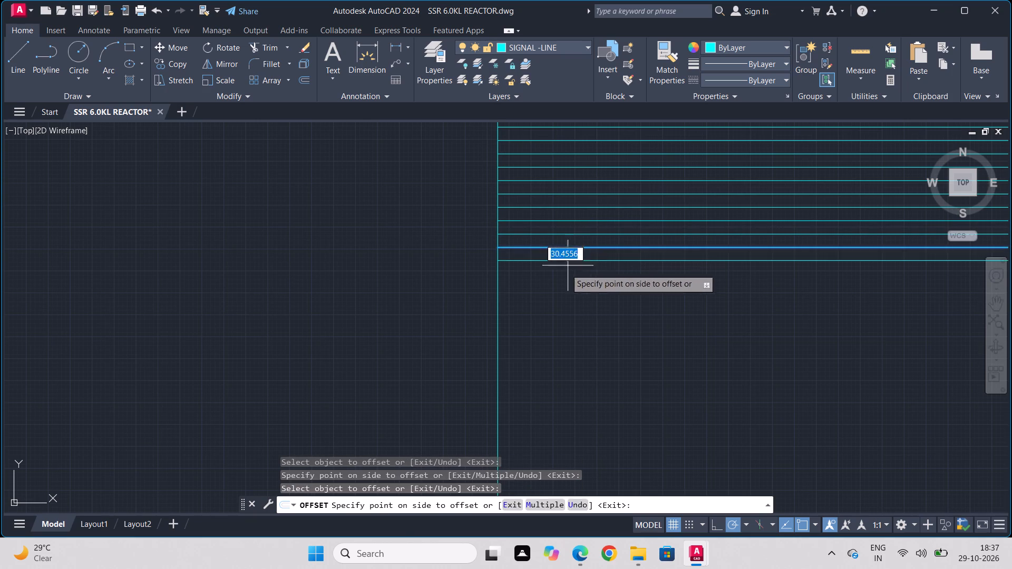
click(562, 276)
drag(566, 261, 564, 266)
click(556, 293)
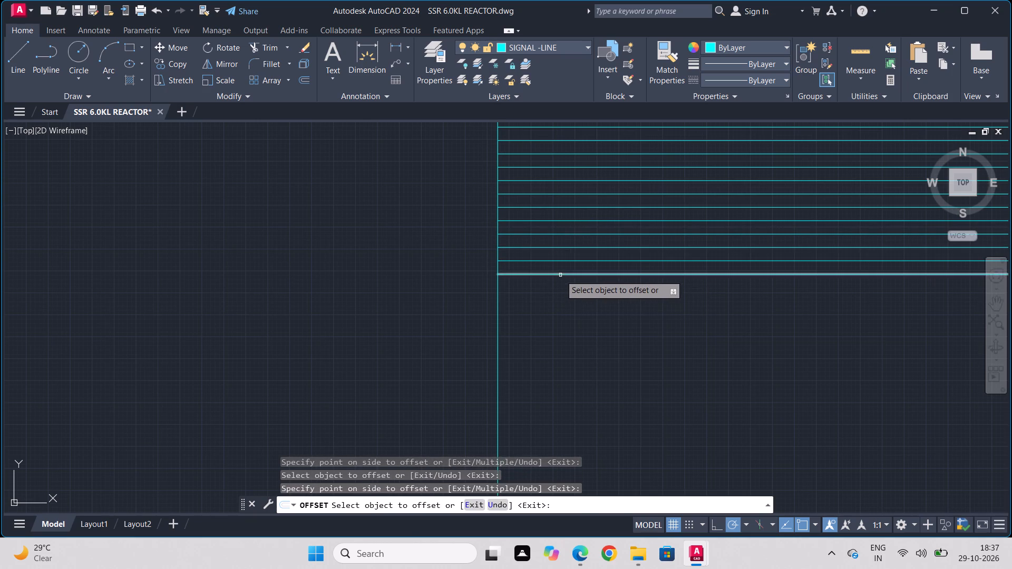
drag(560, 275, 560, 286)
click(558, 291)
drag(560, 286, 553, 300)
click(540, 319)
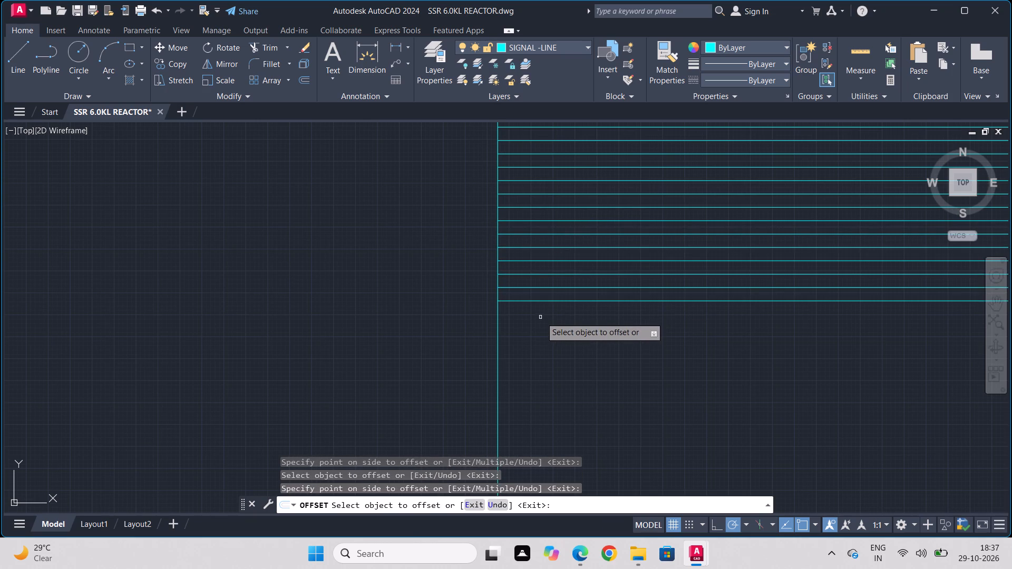
drag(556, 300, 559, 309)
click(554, 326)
click(558, 315)
click(559, 328)
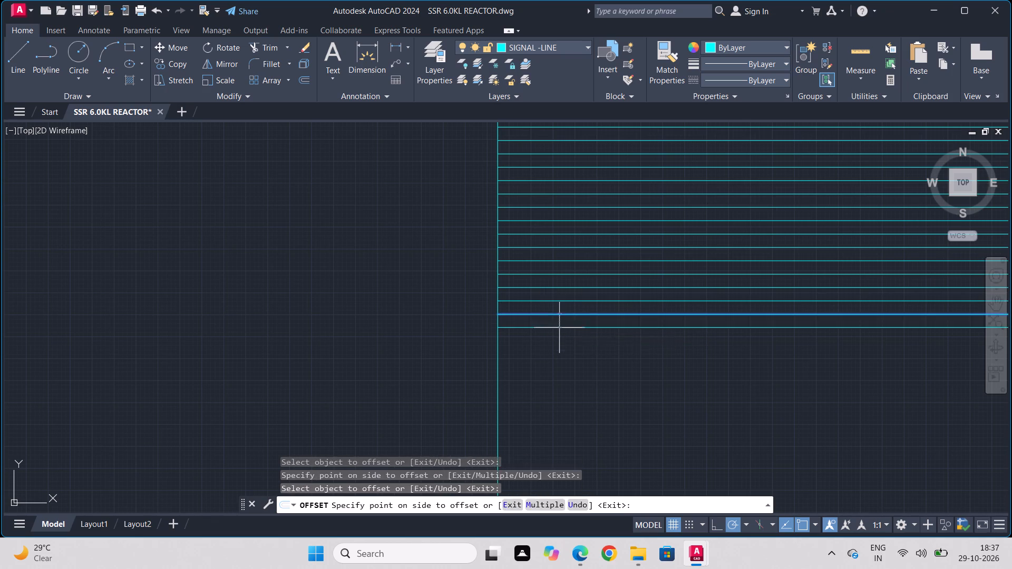
drag(560, 327, 556, 349)
click(556, 349)
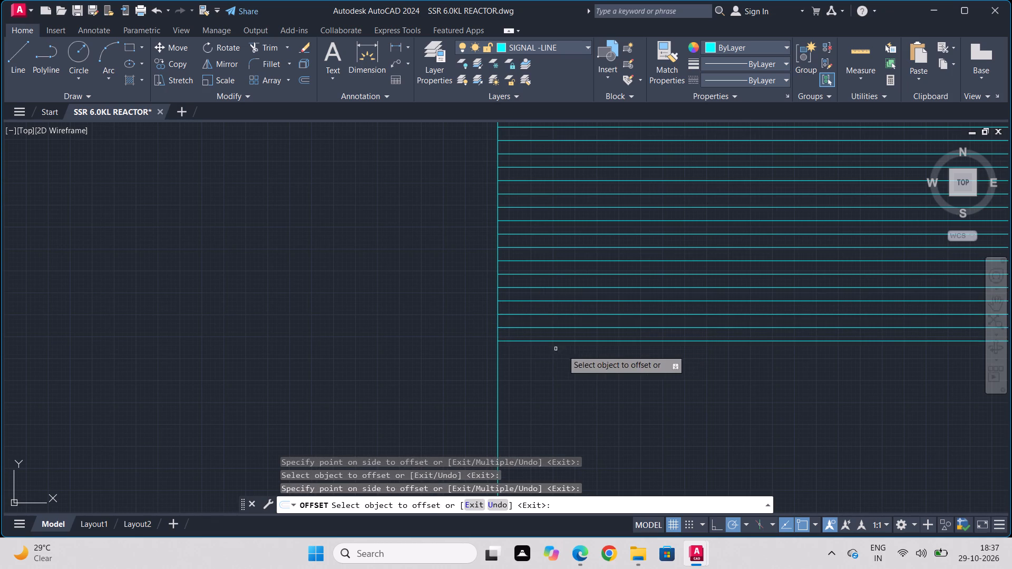
Examine how much of the condenser rectangle is still empty below the stack of horizontal lines.
scroll(604, 378, down, 1)
middle_drag(604, 378, 583, 175)
scroll(583, 175, down, 1)
scroll(693, 326, down, 2)
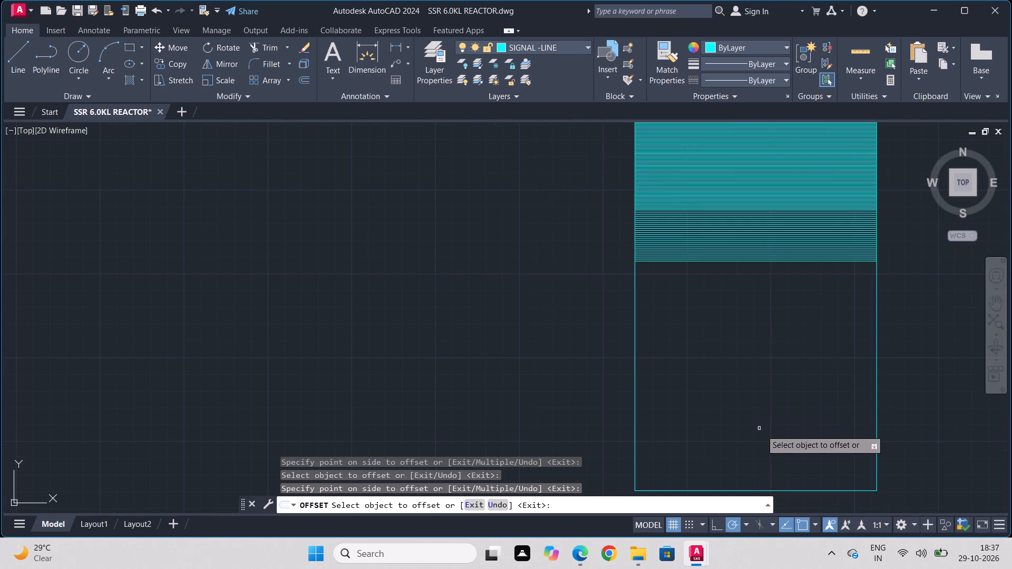
scroll(809, 416, down, 1)
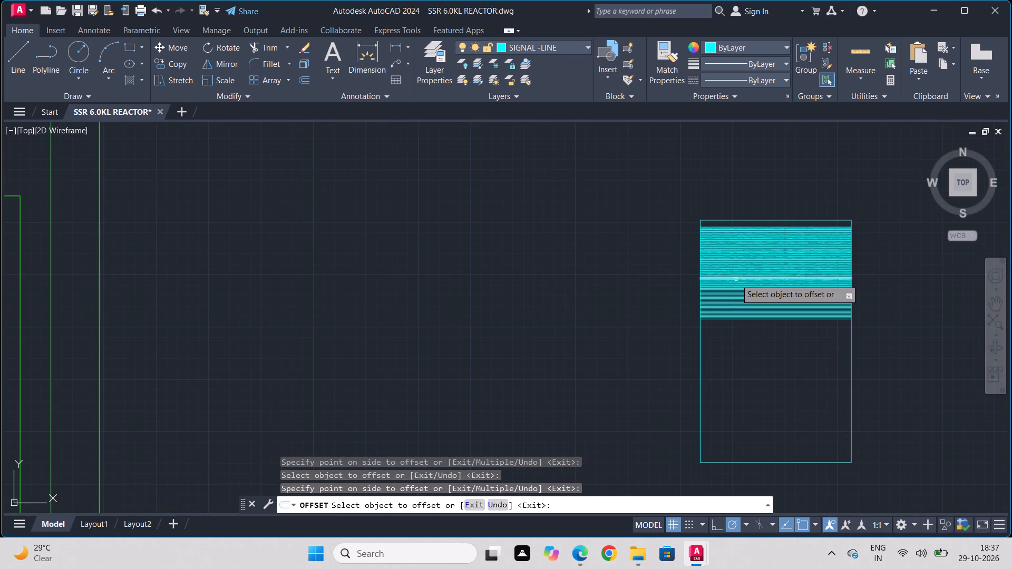
scroll(736, 279, up, 3)
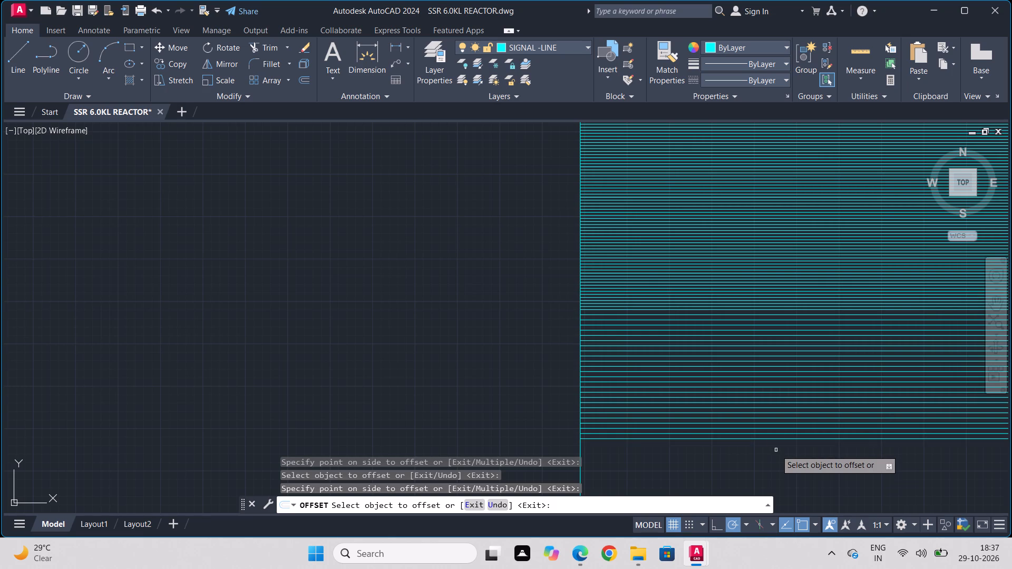
middle_drag(774, 441, 608, 203)
scroll(580, 217, up, 2)
middle_drag(462, 214, 734, 368)
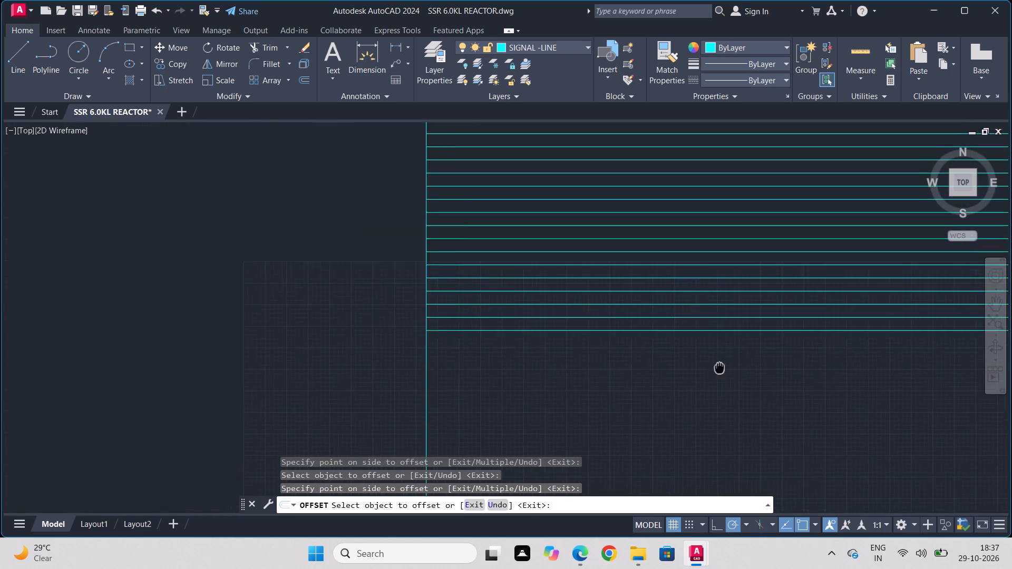
middle_drag(734, 368, 748, 367)
Add five more horizontal condenser lines by offsetting the lowest line downward at about 30.5 units spacing.
click(614, 331)
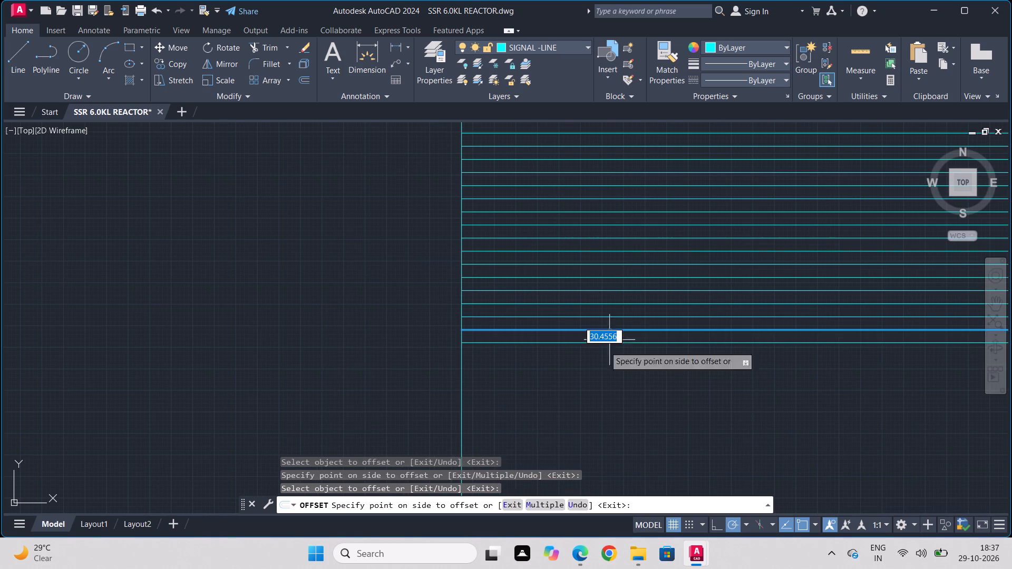
click(586, 378)
click(602, 344)
click(588, 405)
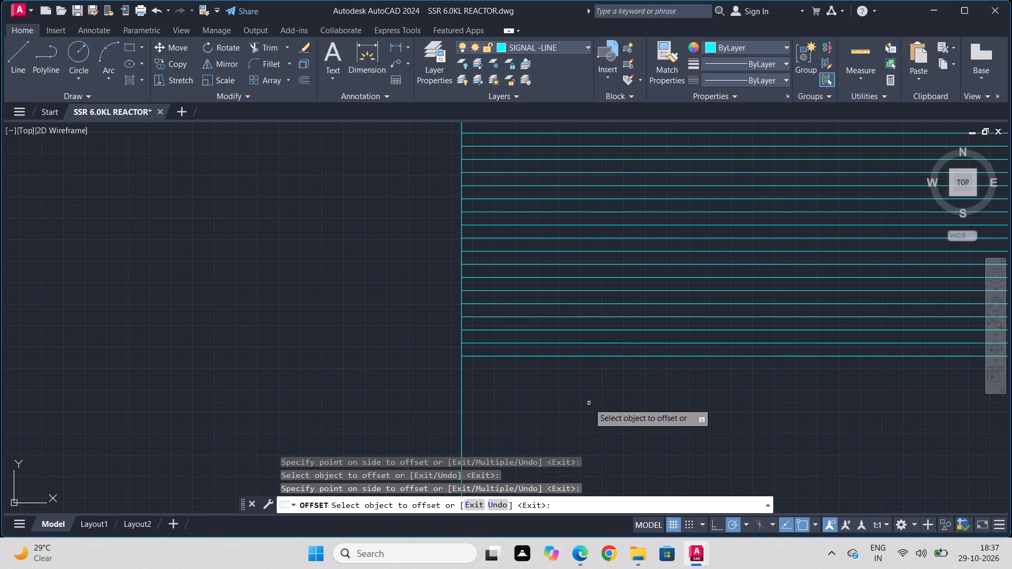
click(612, 356)
click(611, 380)
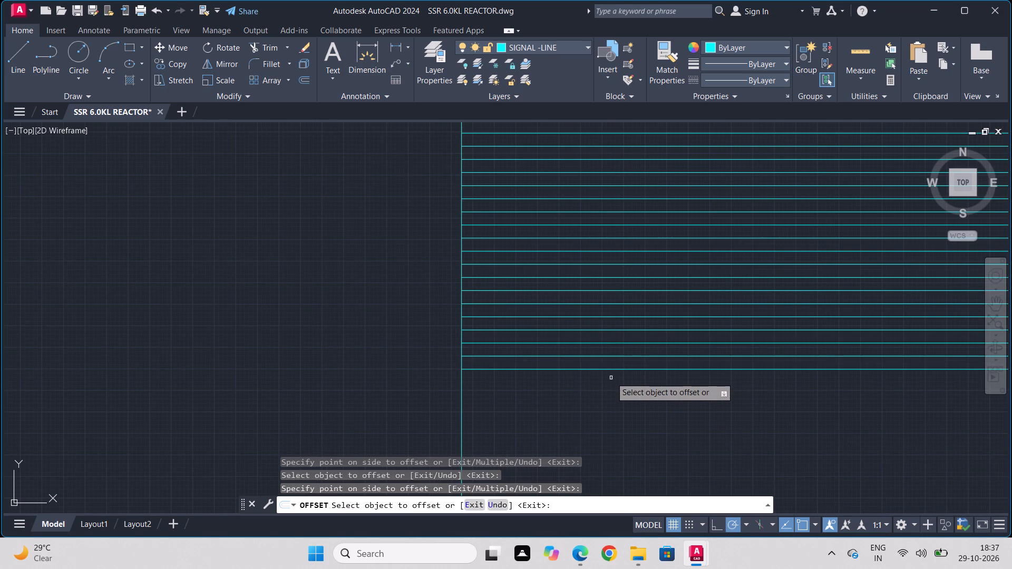
click(614, 368)
drag(609, 426, 612, 415)
click(629, 383)
click(629, 413)
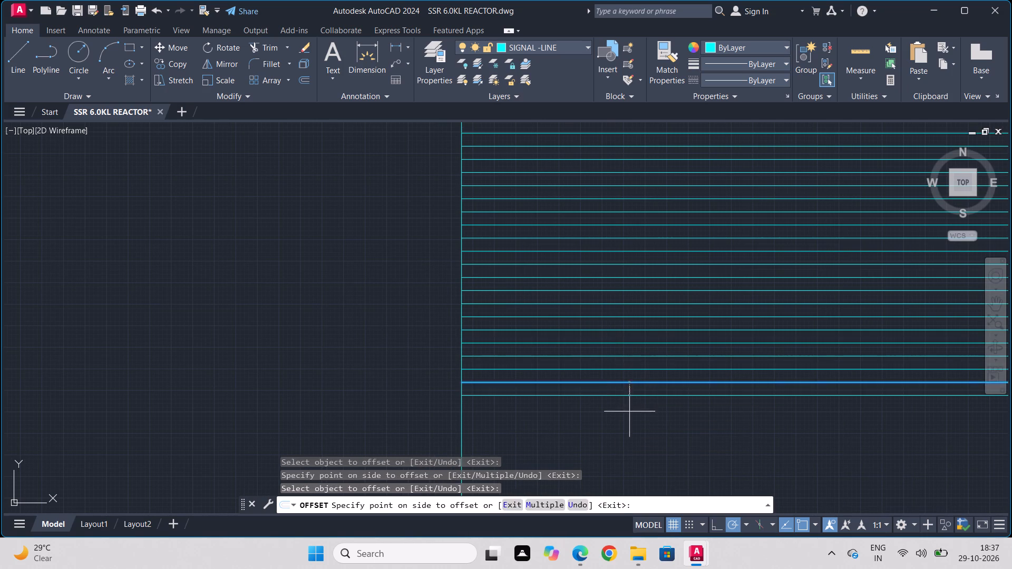
Continue the condenser stack downward by five more line positions, each offset about 30.5 units from the last.
click(637, 396)
click(626, 436)
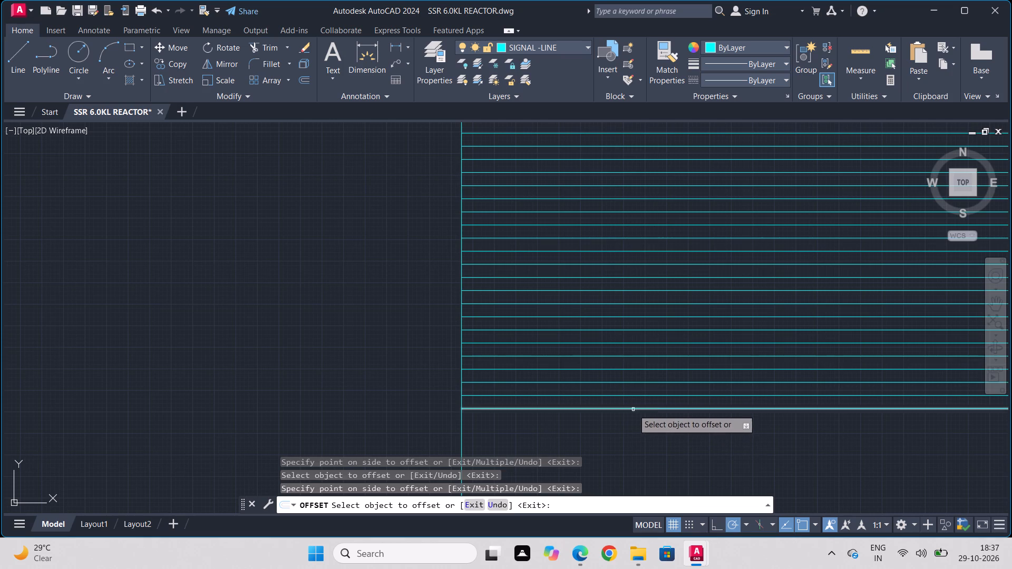
click(633, 409)
click(628, 440)
click(632, 421)
click(628, 449)
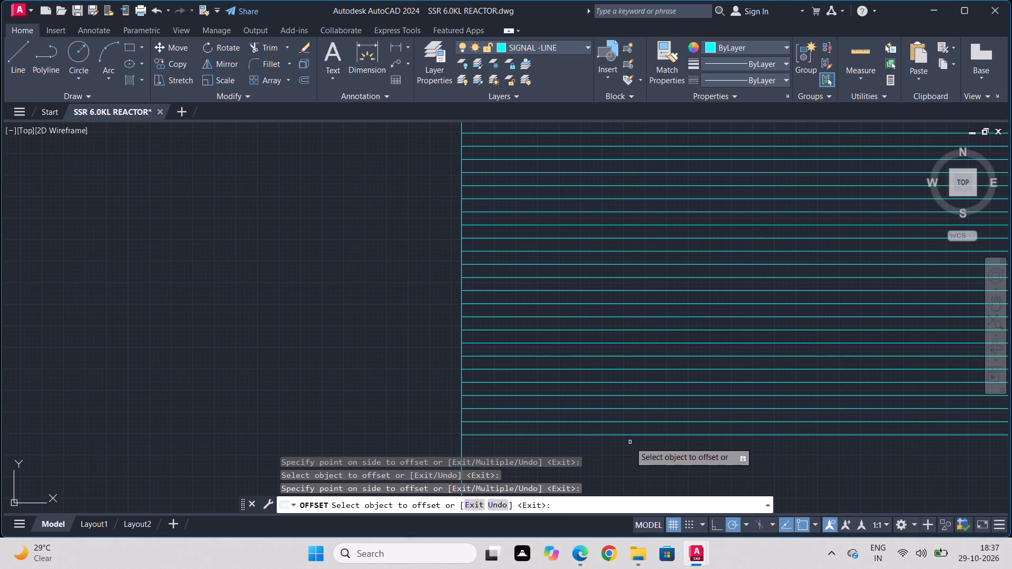
click(631, 437)
click(626, 466)
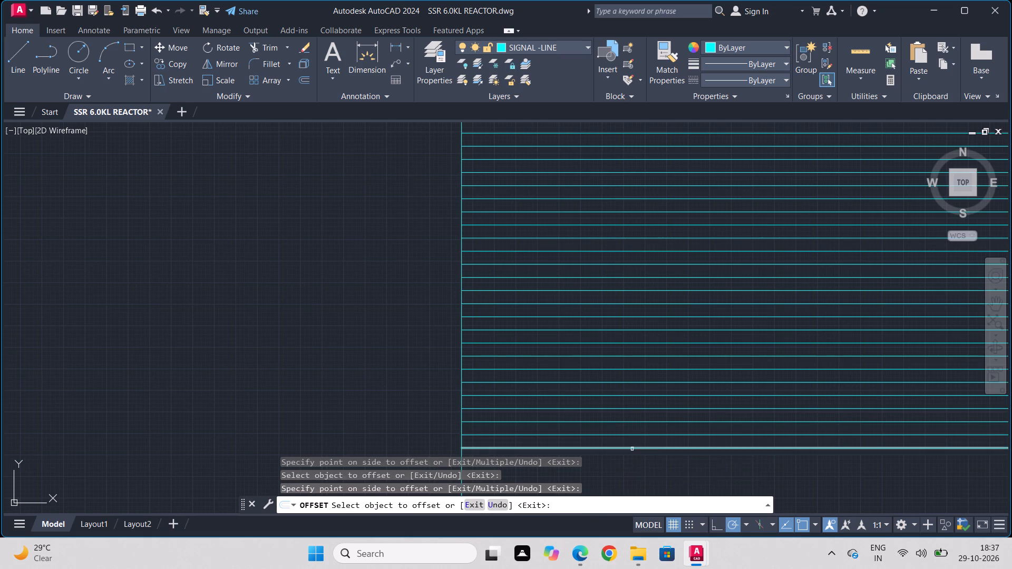
click(632, 449)
click(632, 453)
click(639, 447)
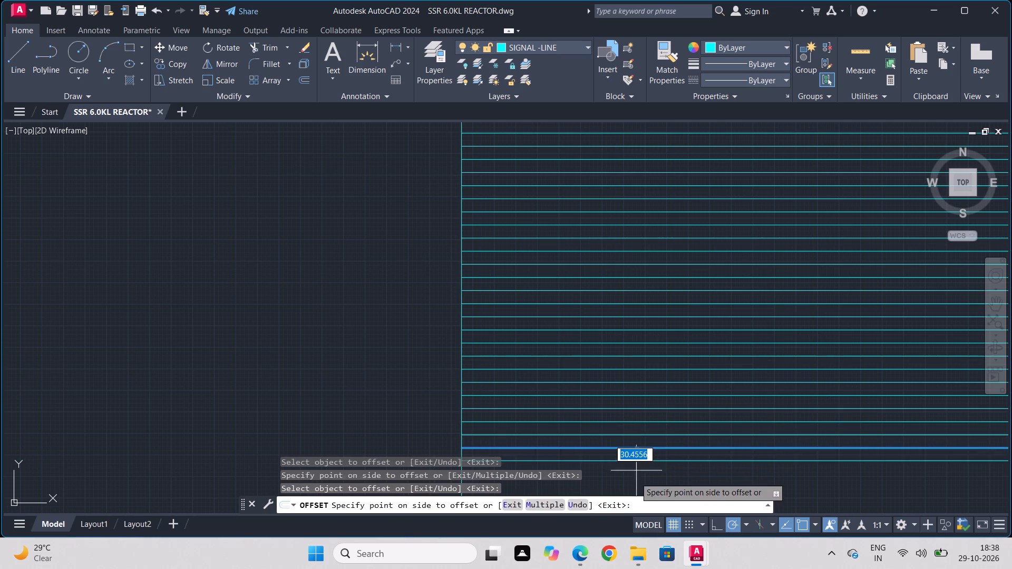
click(635, 479)
Offset the lowest condenser line downward four more times at the same spacing of about 30.5 units.
middle_drag(686, 439, 640, 247)
scroll(648, 280, down, 1)
click(625, 262)
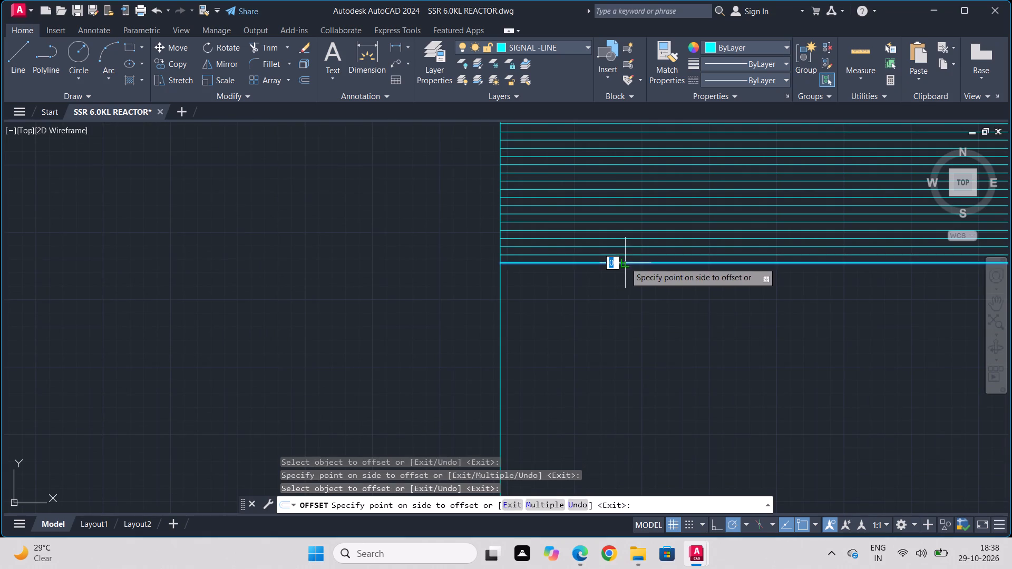
drag(621, 302, 624, 297)
click(641, 269)
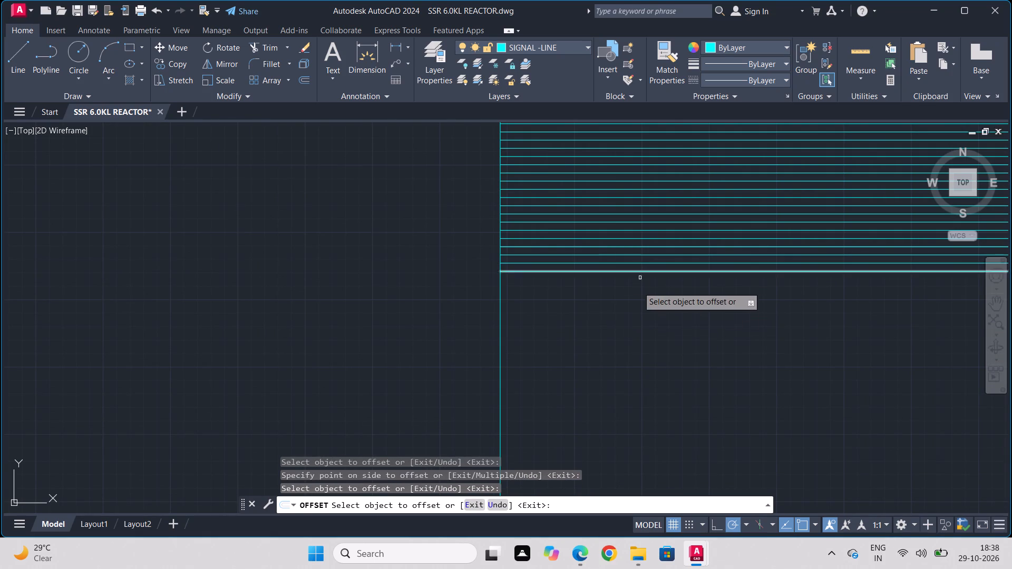
click(636, 309)
click(651, 271)
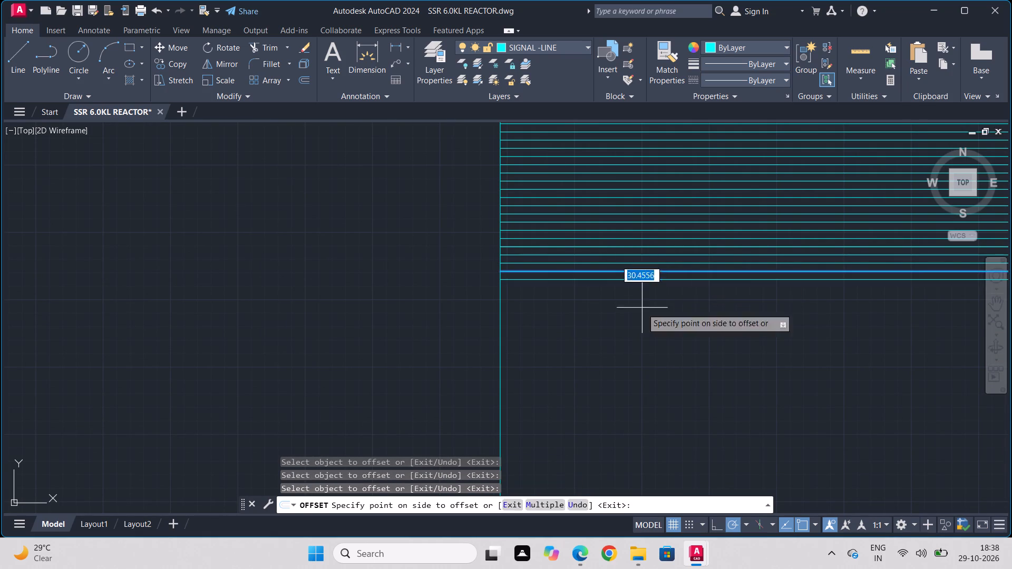
click(642, 309)
click(650, 280)
click(641, 319)
click(654, 285)
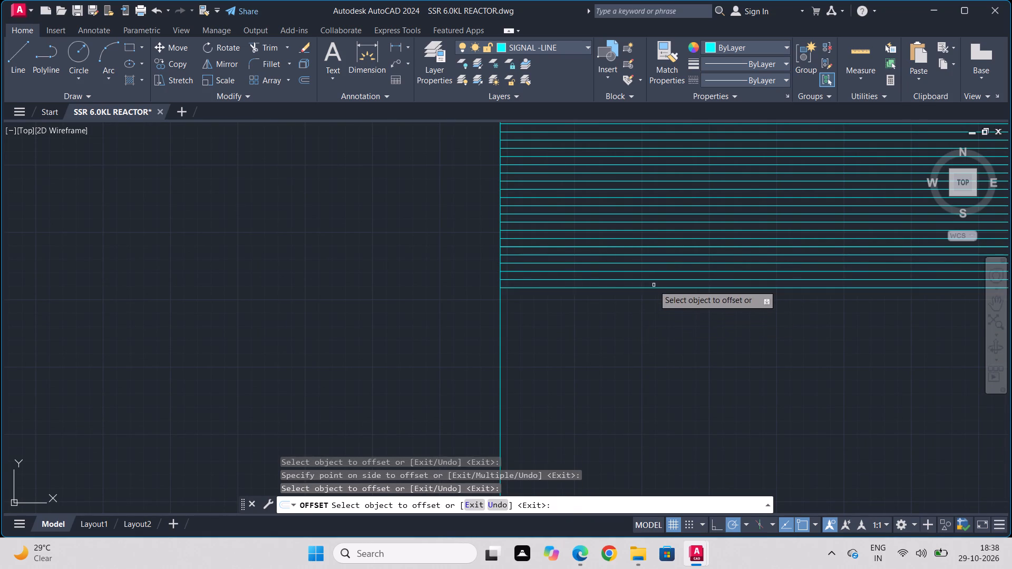
click(654, 288)
click(644, 310)
Extend the condenser's horizontal line stack downward by six more lines, each offset about 30.5 units from the lowest one.
drag(649, 294, 647, 303)
click(640, 332)
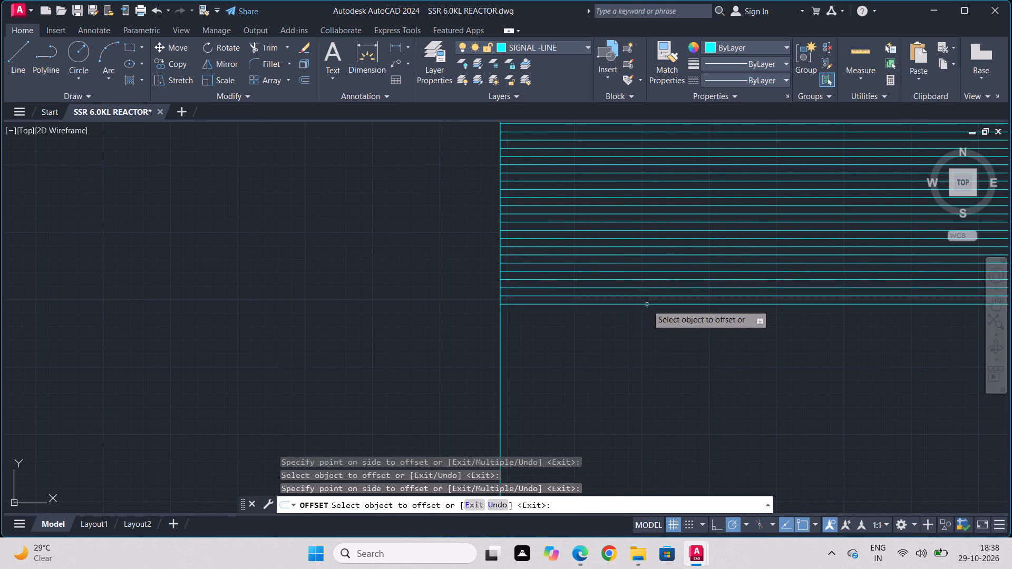
click(647, 305)
drag(632, 353, 634, 345)
drag(644, 312, 626, 352)
click(626, 352)
click(637, 319)
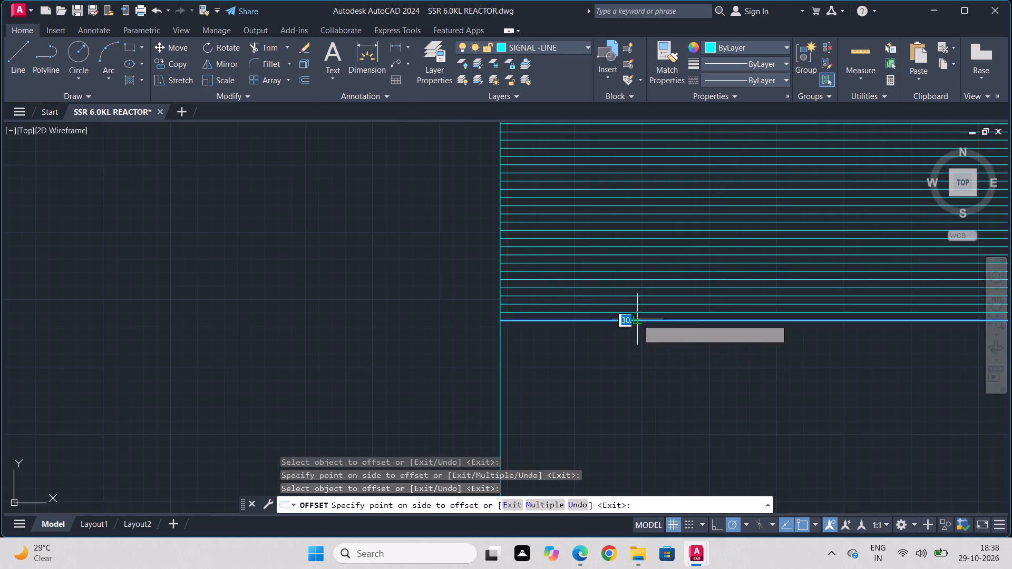
click(631, 348)
click(635, 330)
click(632, 342)
Offset the lowest condenser line downward four more times at about 30.5 units spacing.
click(632, 339)
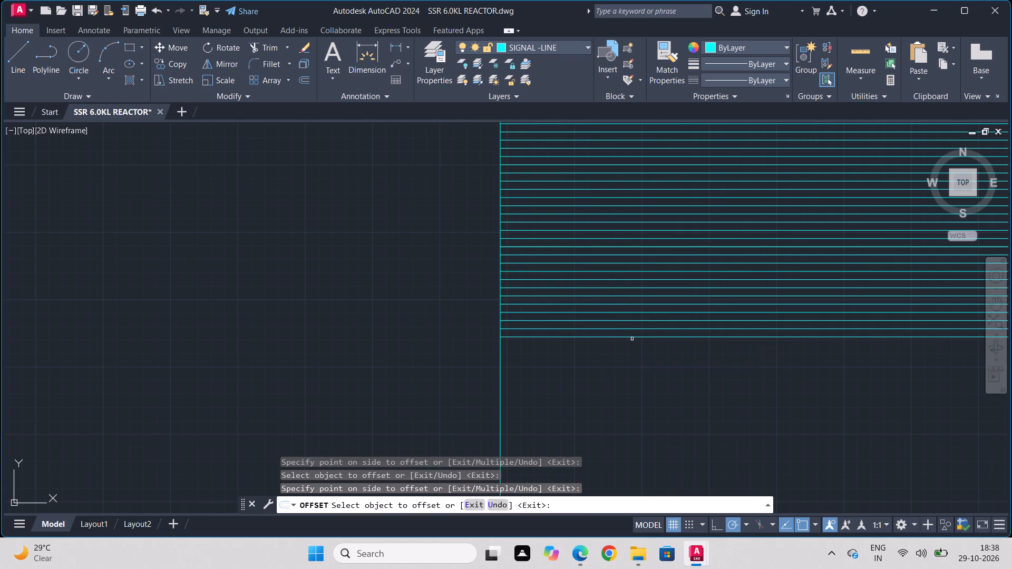
click(615, 383)
click(624, 344)
click(620, 366)
click(621, 354)
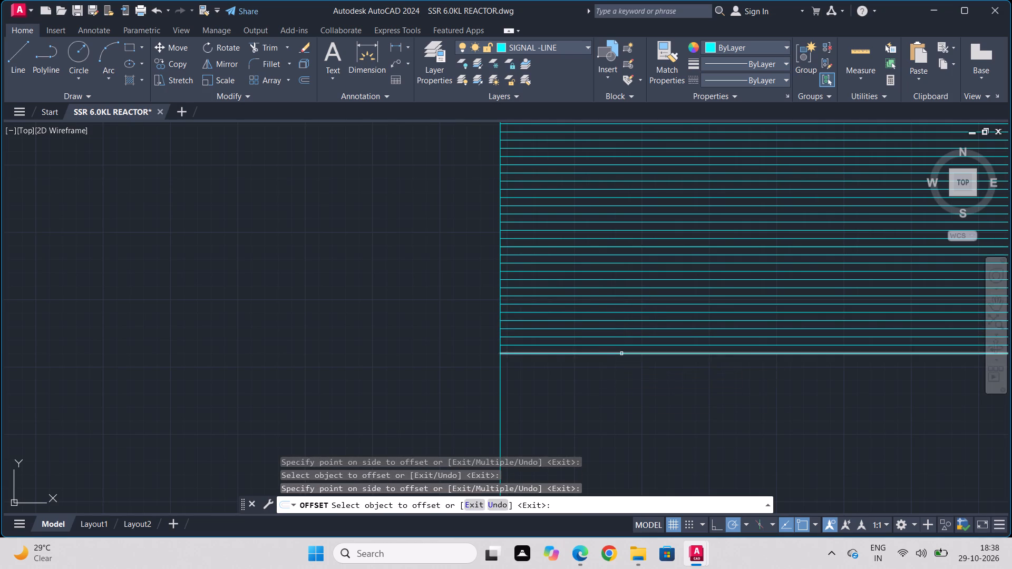
click(616, 389)
click(622, 362)
click(611, 404)
Continue the condenser stack downward by four more line positions, keeping the offset of about 30.5 units.
drag(621, 367, 621, 371)
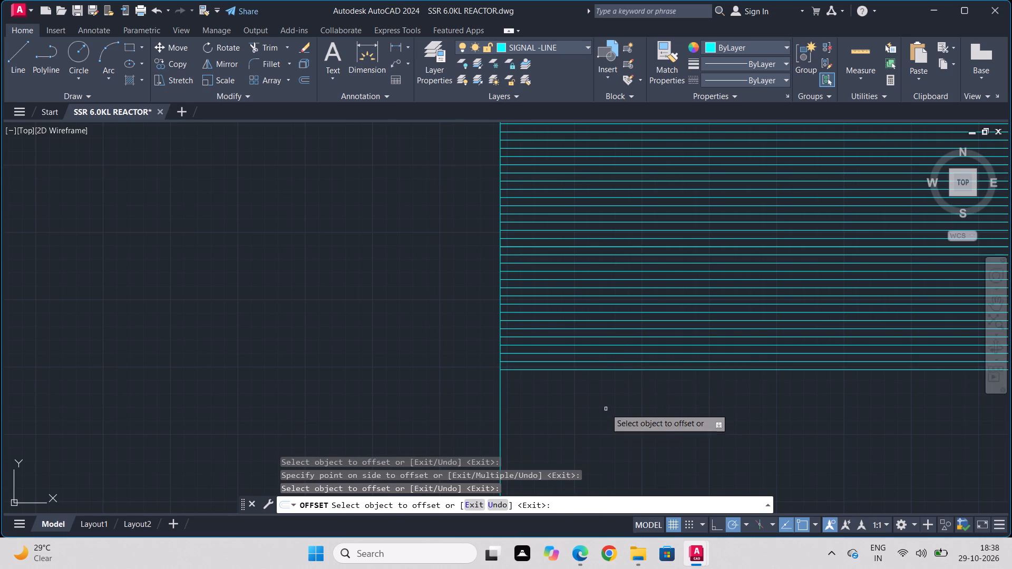
click(616, 369)
click(608, 396)
click(612, 380)
click(615, 371)
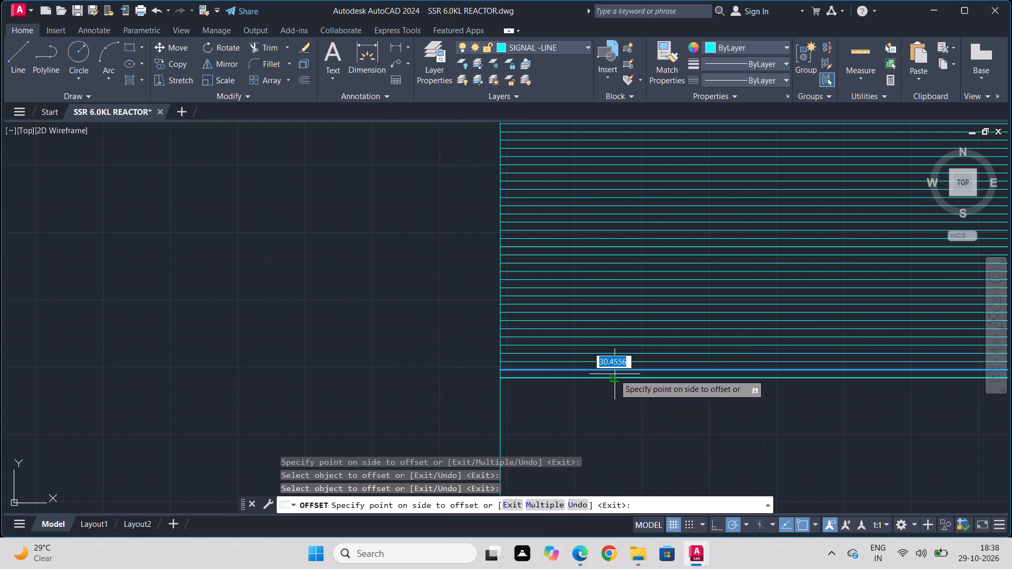
click(614, 375)
click(614, 378)
click(611, 388)
click(611, 386)
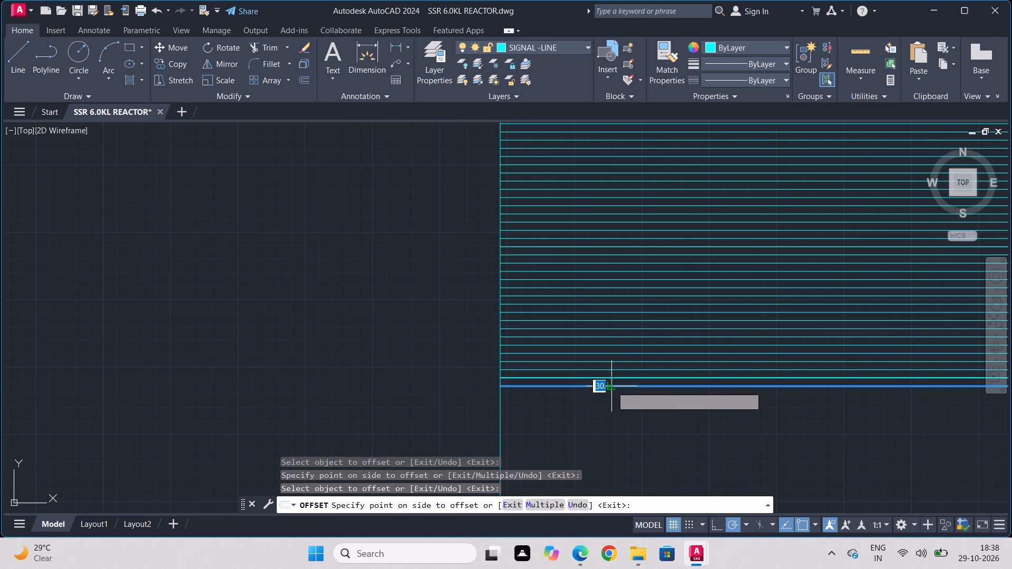
click(598, 425)
click(607, 393)
click(602, 416)
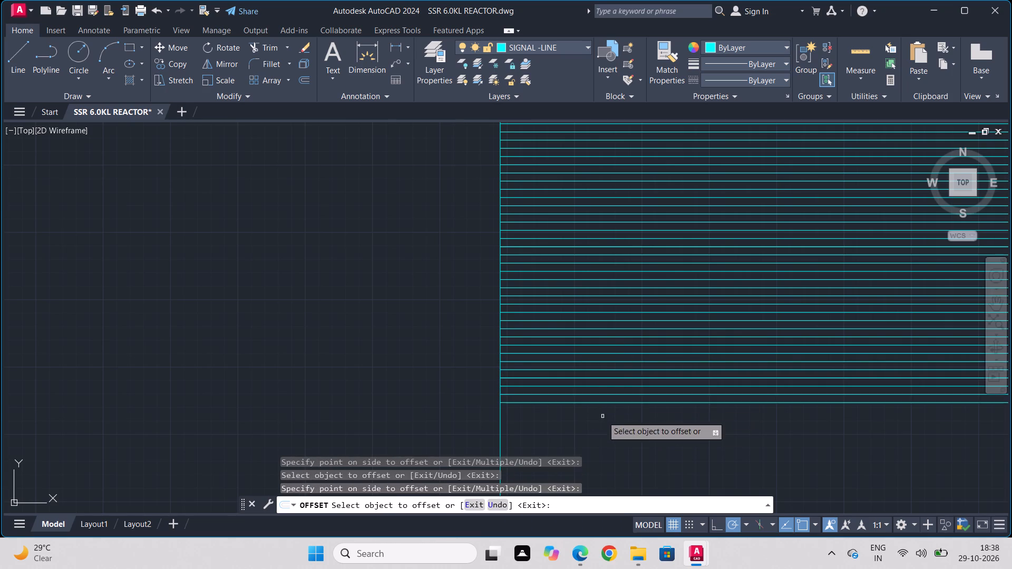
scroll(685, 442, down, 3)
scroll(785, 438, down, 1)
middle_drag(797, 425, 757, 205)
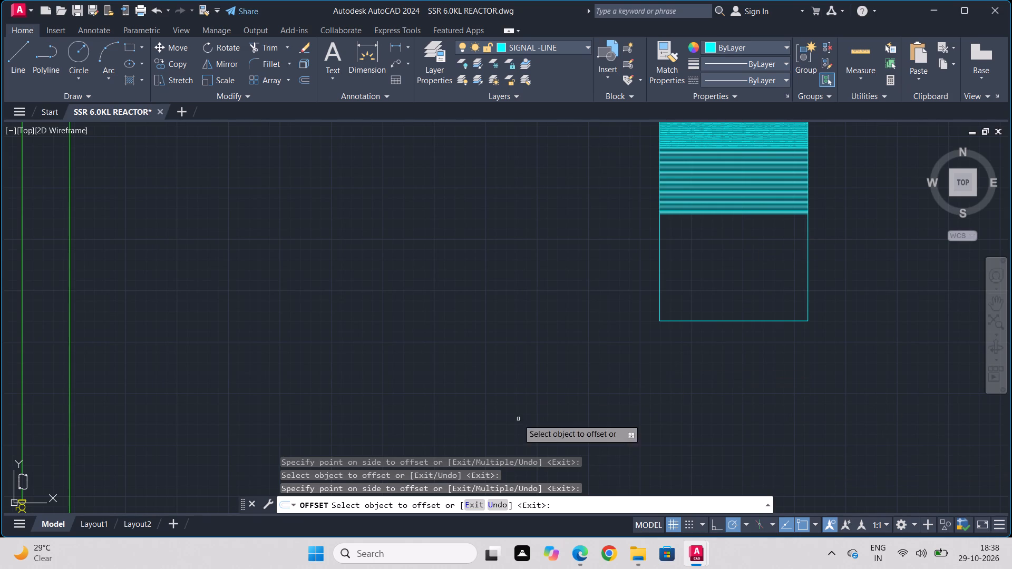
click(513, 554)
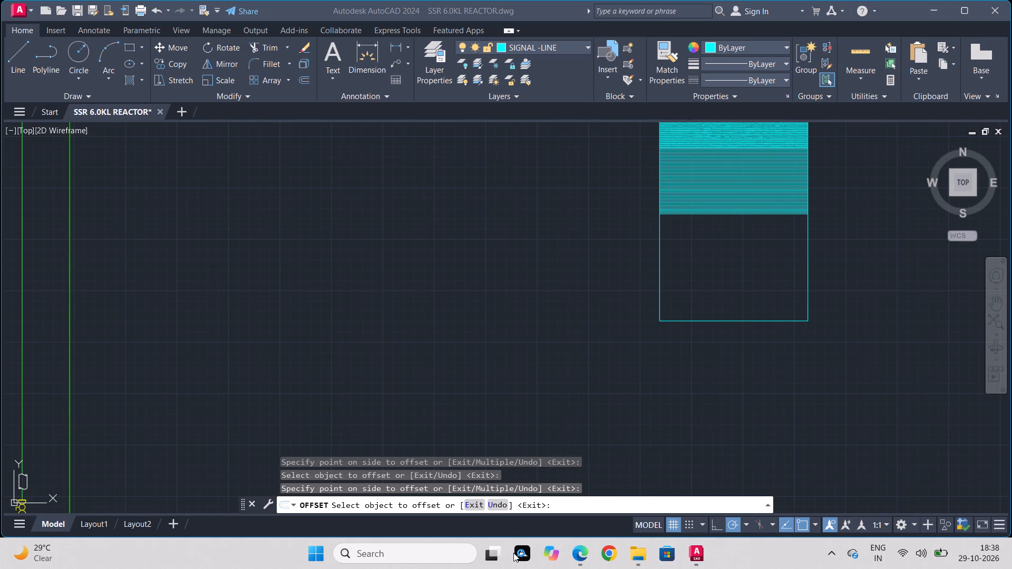
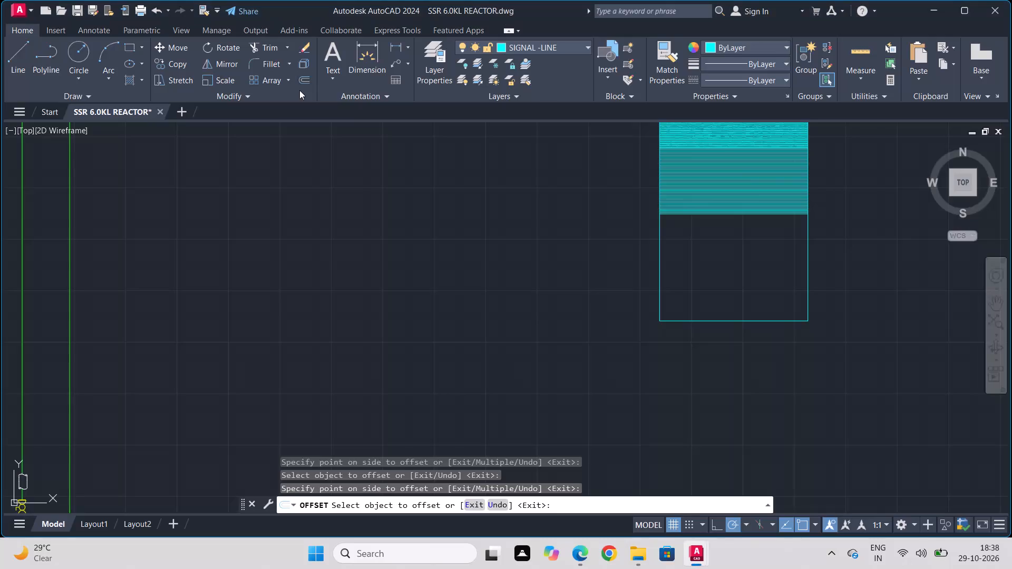
Restart Offset with a wider picked distance of about 50.7 units and offset the lowest condenser line downward five times.
double_click(304, 76)
scroll(715, 213, up, 2)
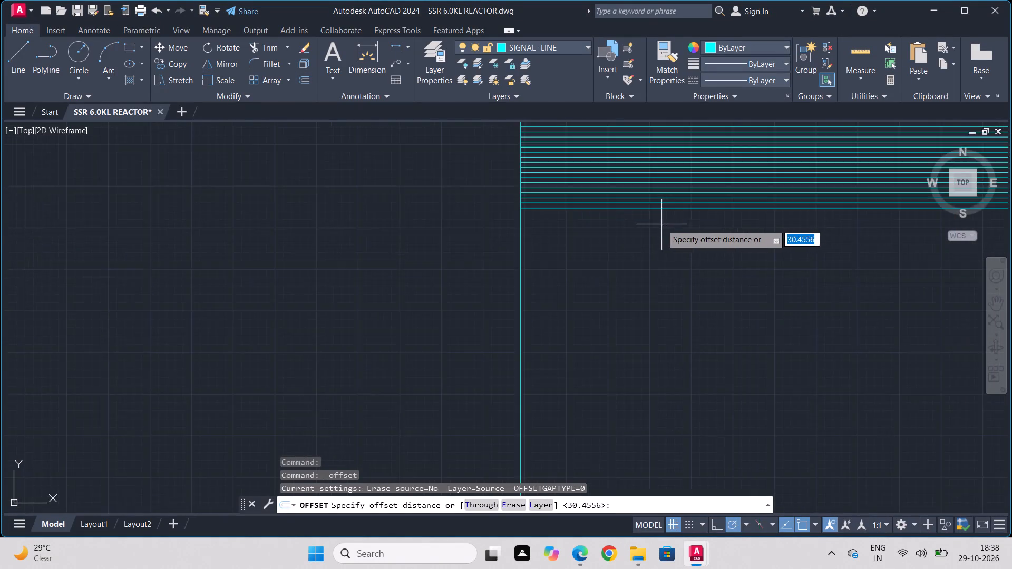
scroll(661, 224, up, 2)
click(609, 199)
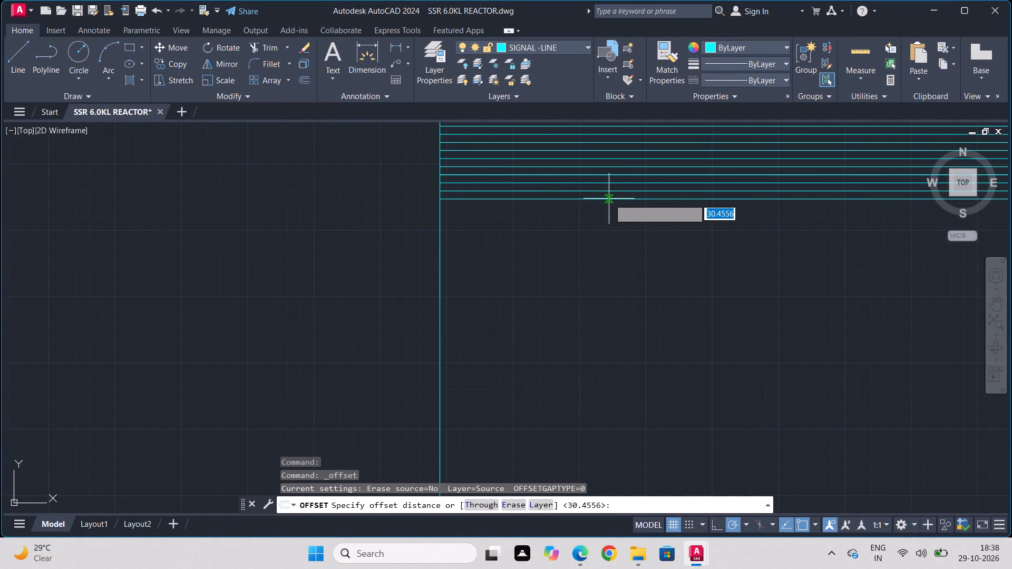
click(607, 212)
click(604, 199)
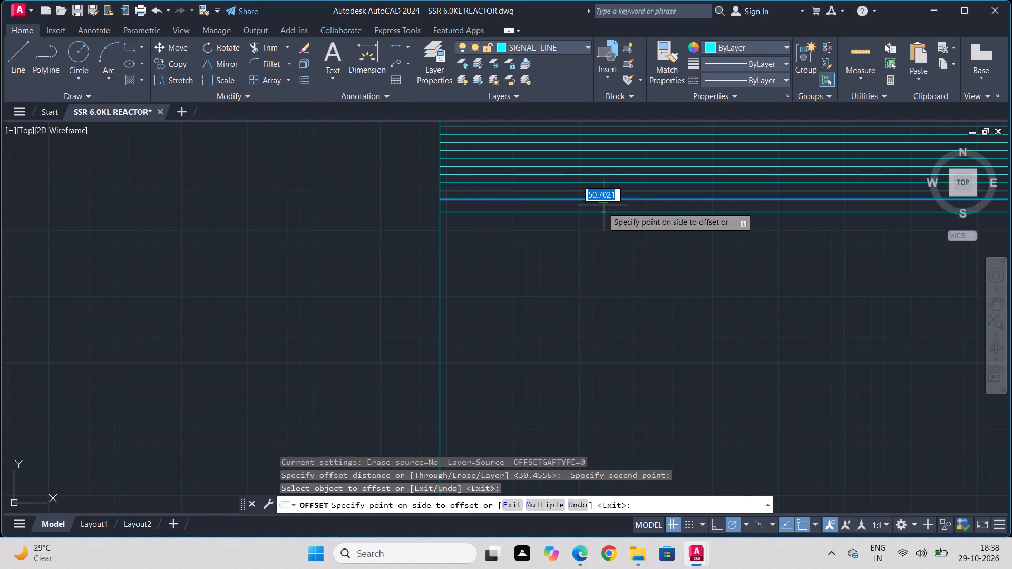
click(602, 209)
drag(599, 212, 598, 224)
click(589, 251)
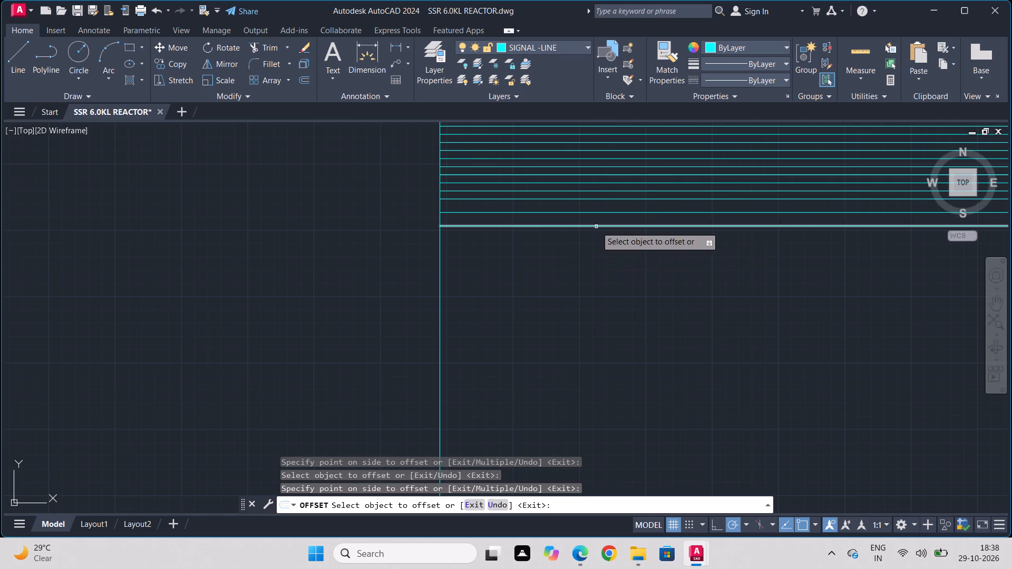
click(596, 227)
click(583, 254)
drag(450, 238, 450, 253)
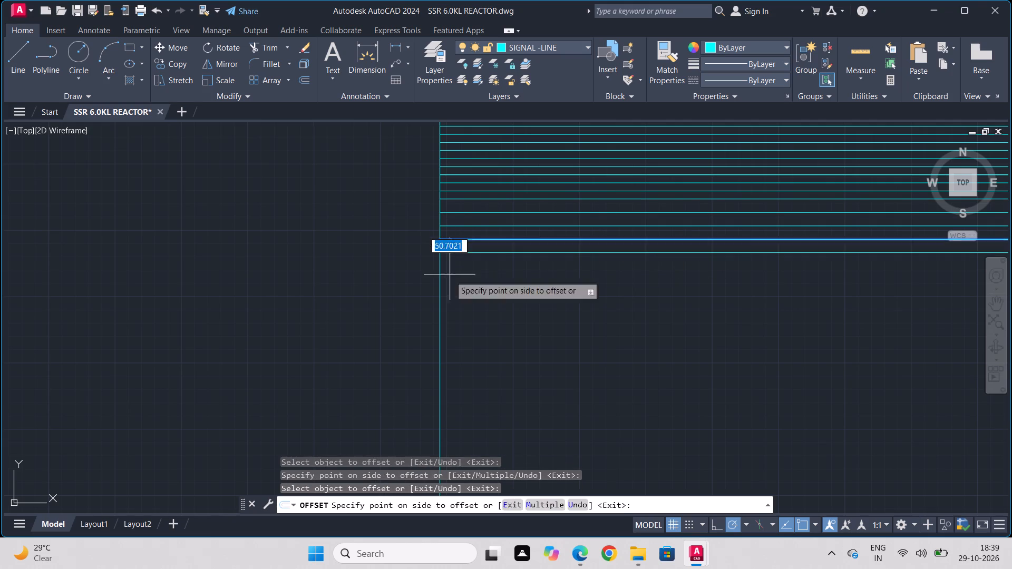
click(450, 276)
drag(455, 253, 461, 275)
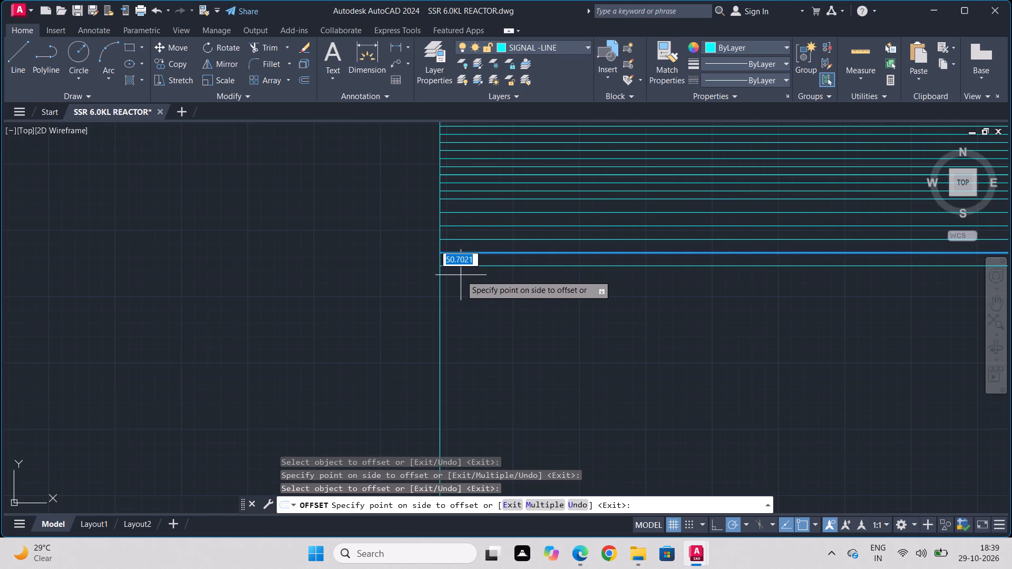
click(461, 275)
Add three more horizontal lines below the condenser stack, each offset about 50.7 units from the lowest line.
middle_drag(557, 273, 588, 168)
scroll(557, 273, down, 1)
scroll(588, 169, down, 2)
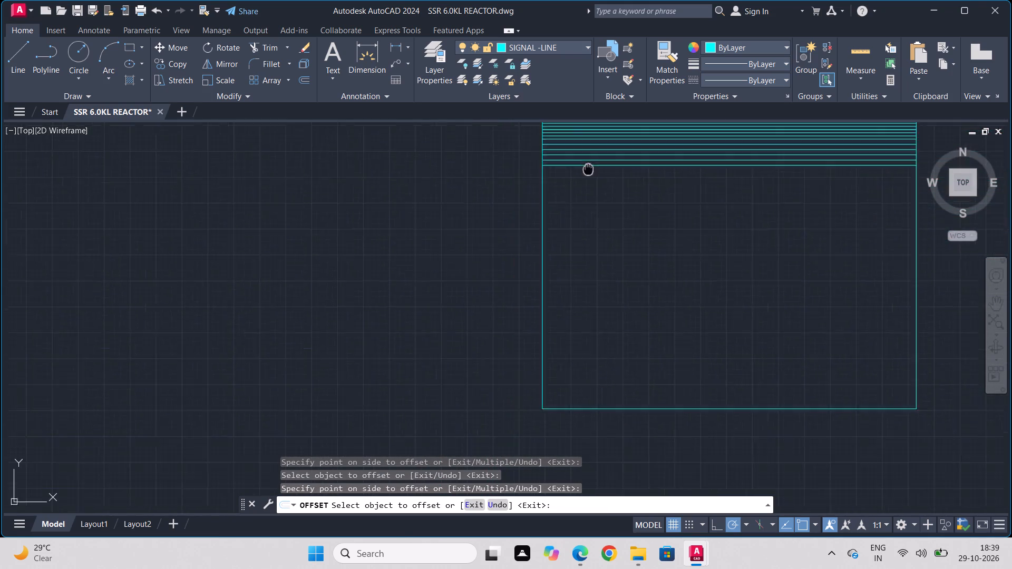
scroll(775, 168, up, 2)
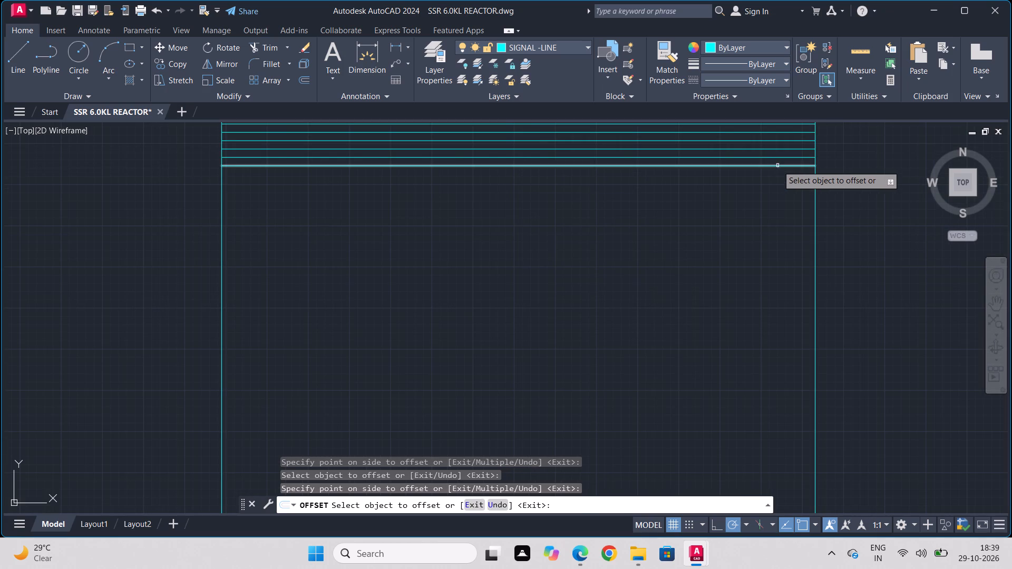
click(777, 165)
click(773, 174)
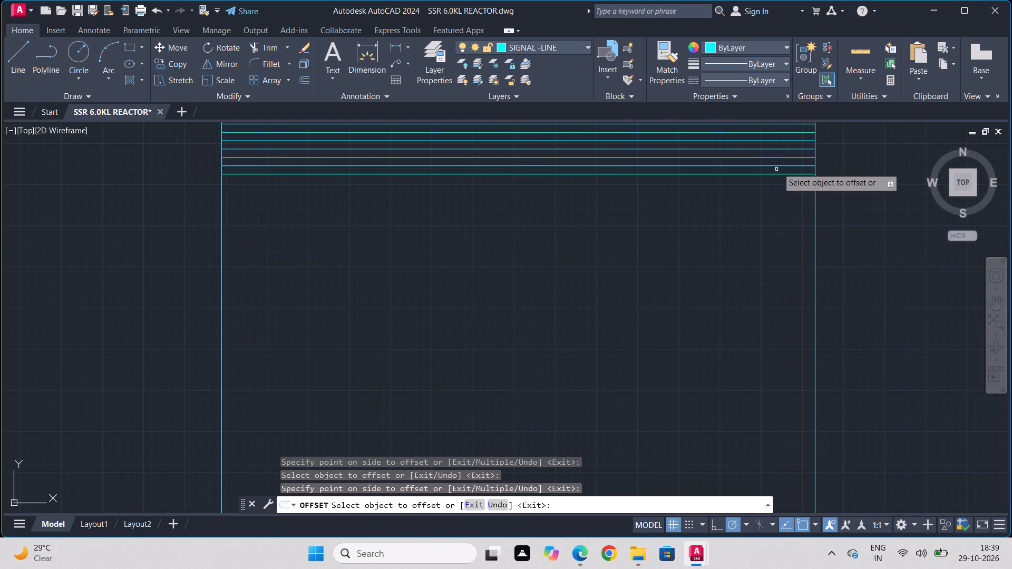
click(773, 175)
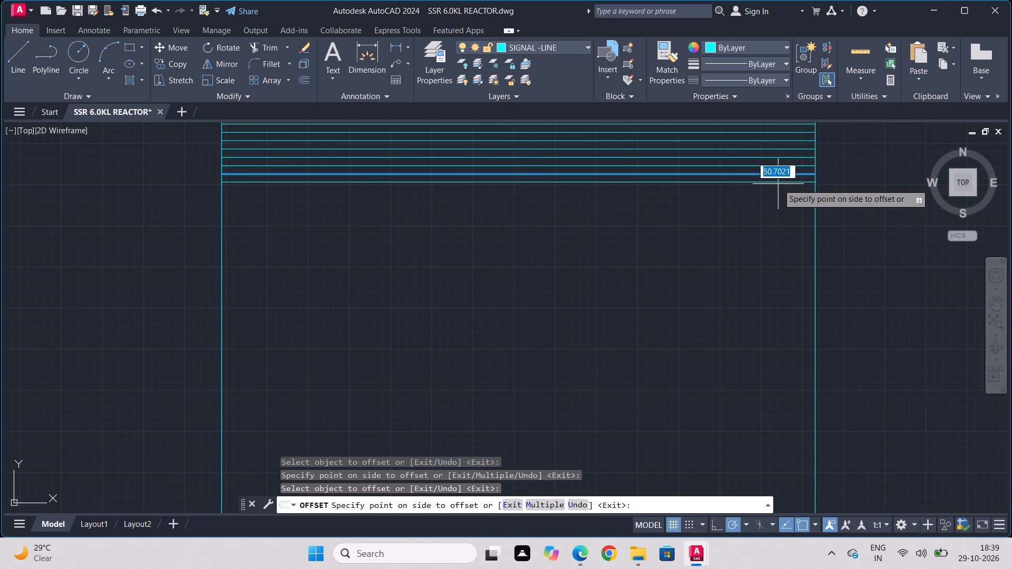
click(778, 184)
click(778, 184)
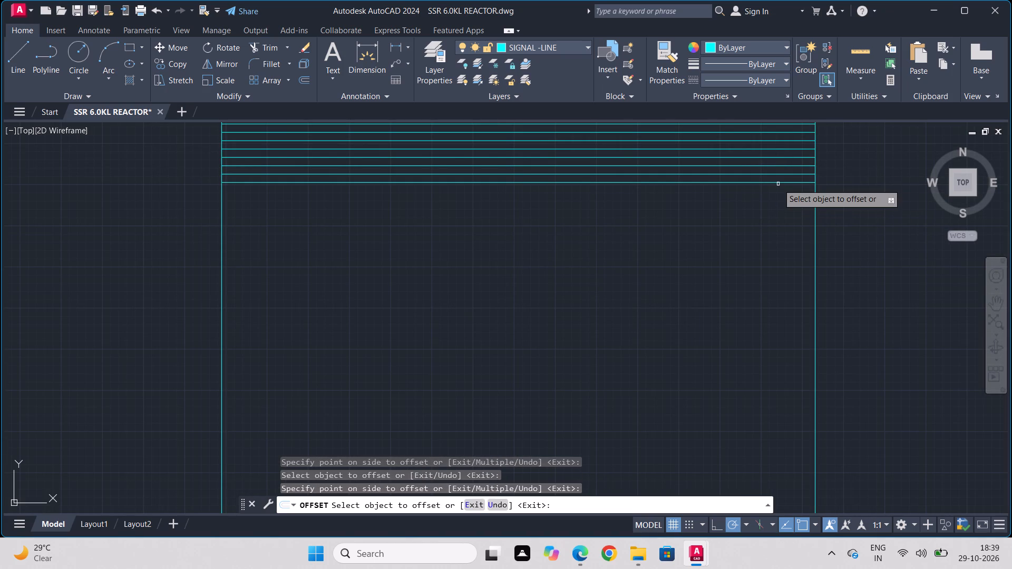
click(780, 182)
click(764, 208)
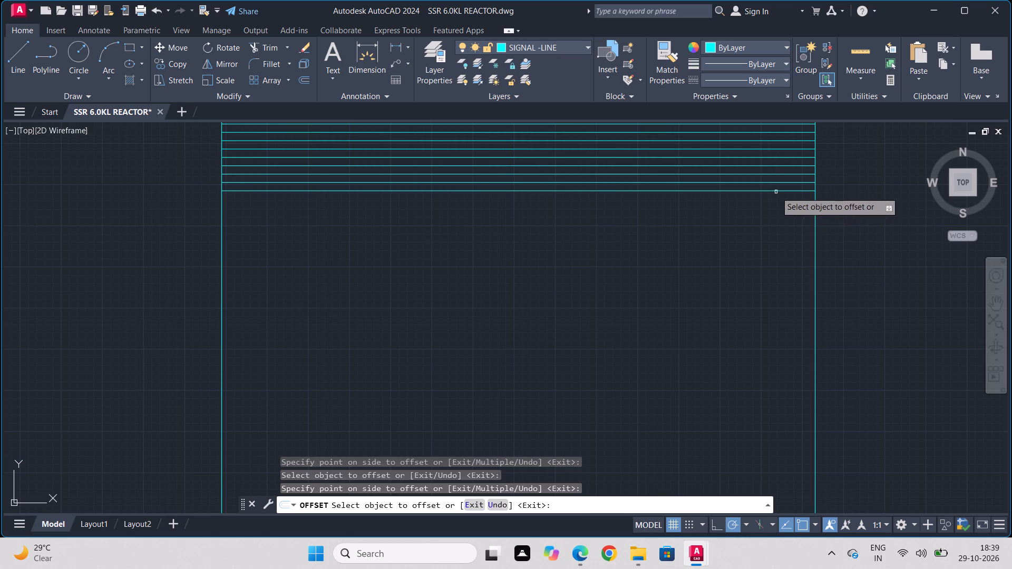
Offset the lowest condenser line downward four more times at the same spacing of about 50.7 units.
click(776, 192)
drag(776, 192, 767, 202)
click(767, 202)
double_click(768, 200)
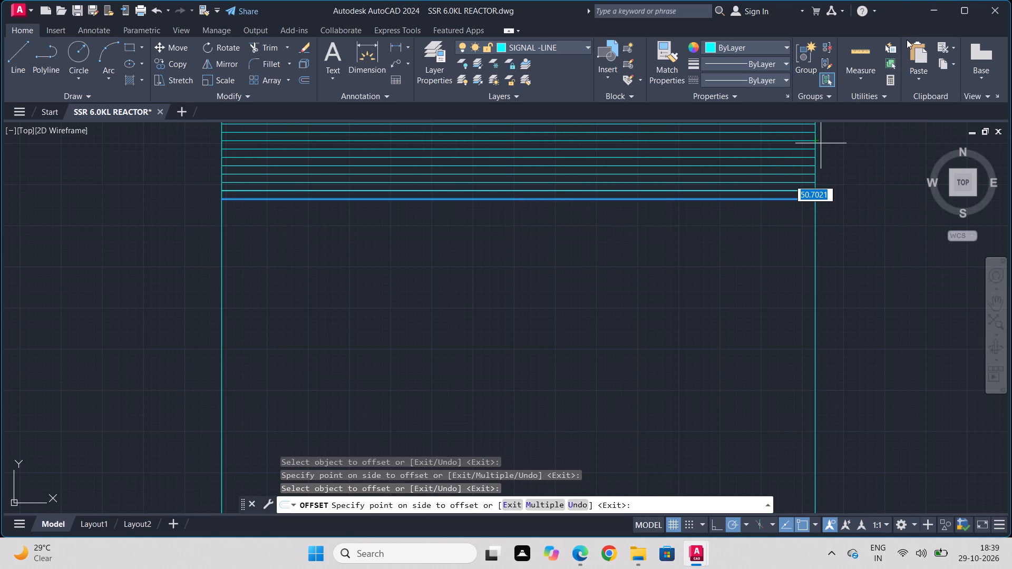
click(771, 266)
click(797, 207)
click(779, 232)
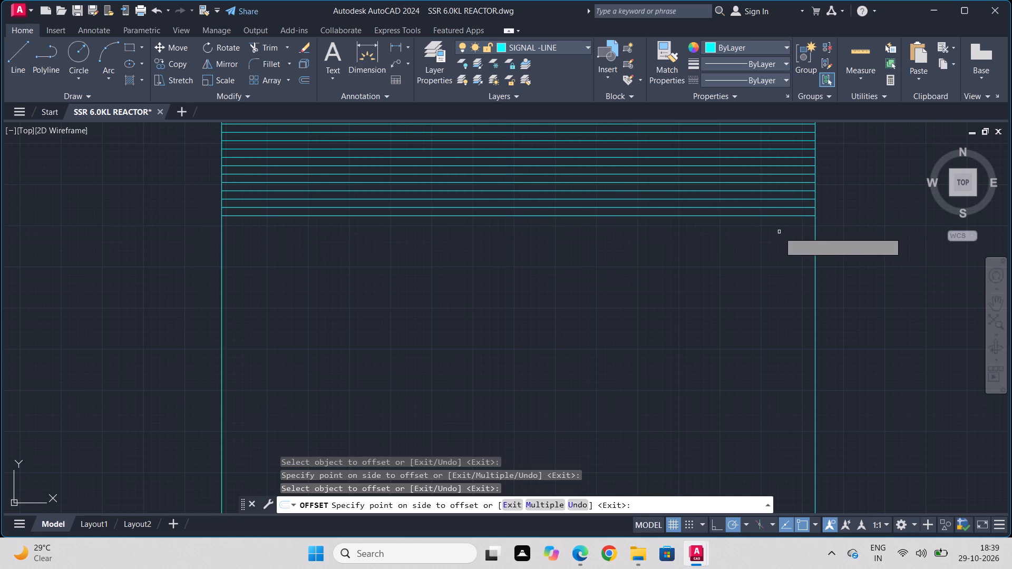
click(789, 215)
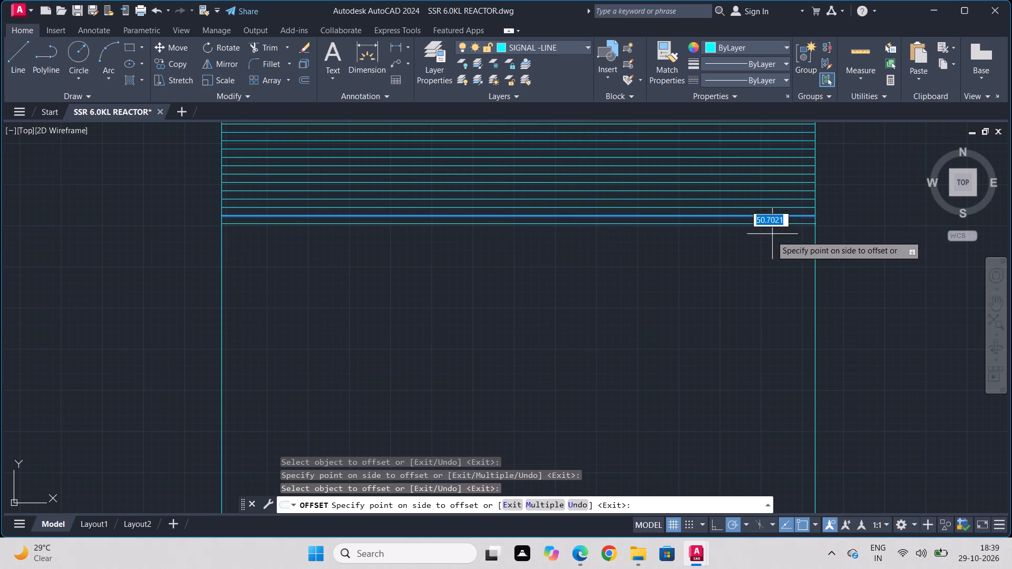
click(771, 236)
Extend the condenser's line stack downward by five more lines, each offset about 50.7 units from the lowest one.
click(778, 225)
click(771, 247)
click(777, 232)
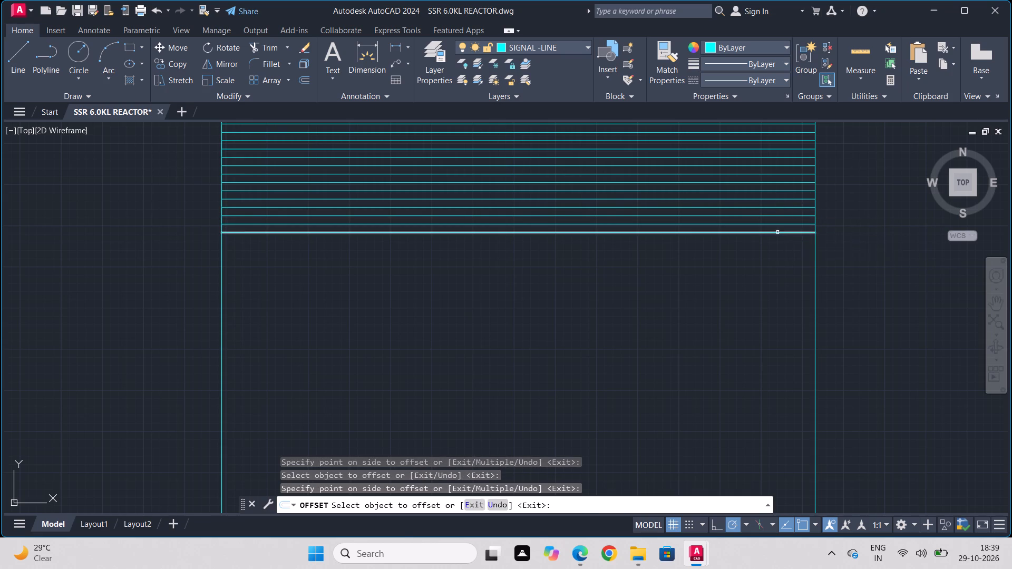
click(747, 273)
click(771, 241)
click(752, 268)
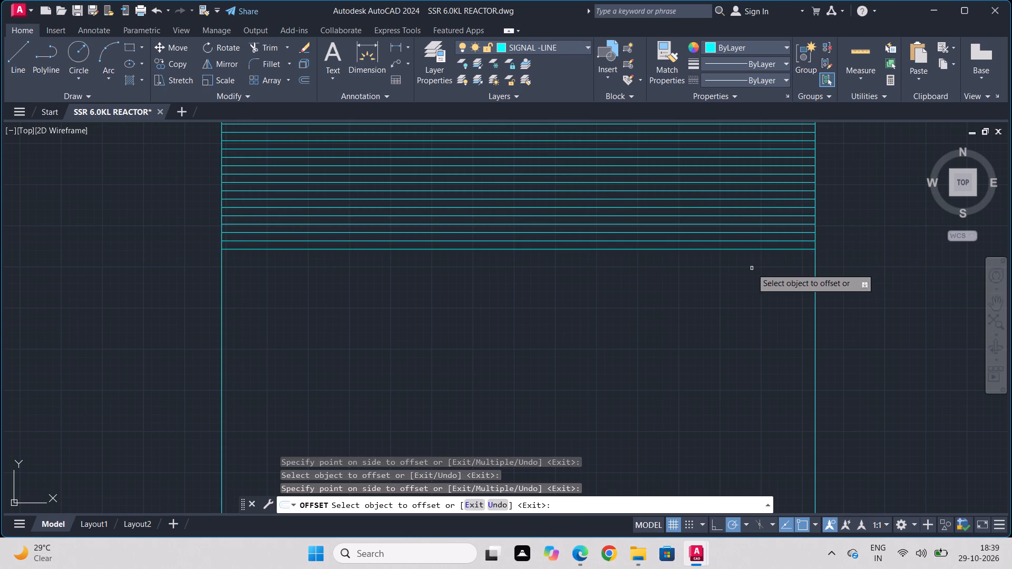
click(761, 249)
click(759, 263)
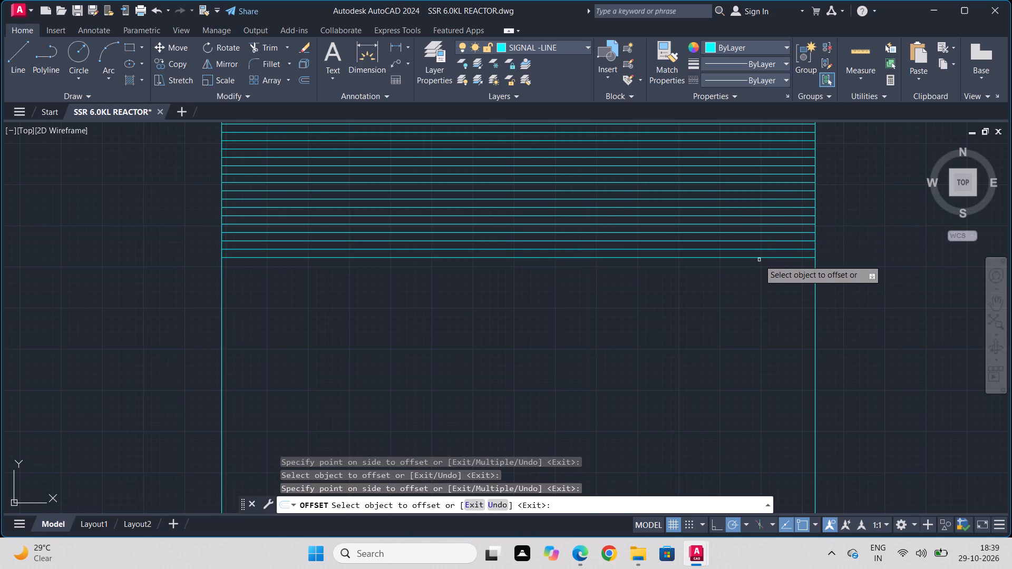
click(758, 258)
click(746, 303)
Offset the lowest condenser line downward four more times at about 50.7 units spacing.
click(762, 268)
click(762, 268)
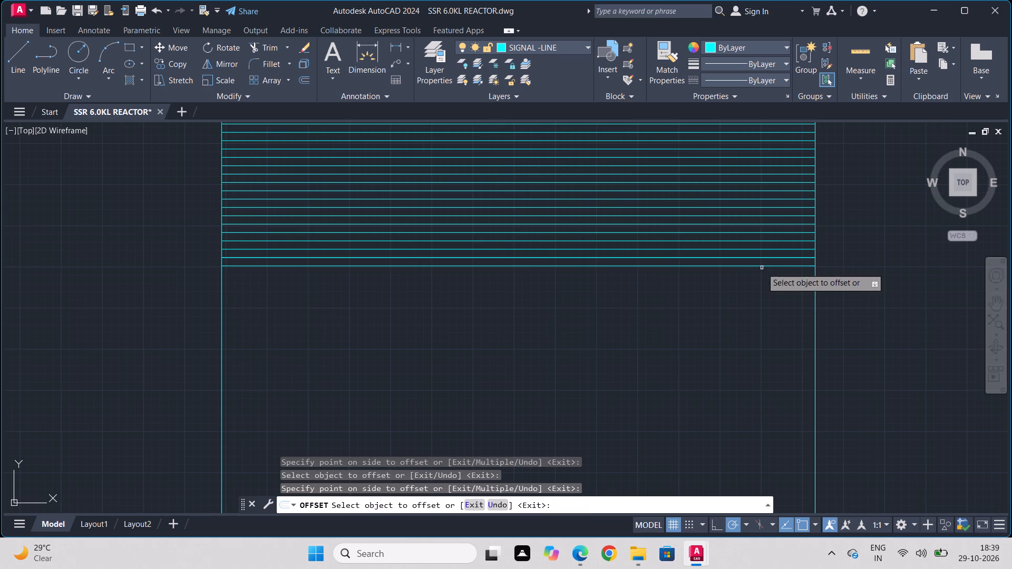
click(766, 263)
click(766, 266)
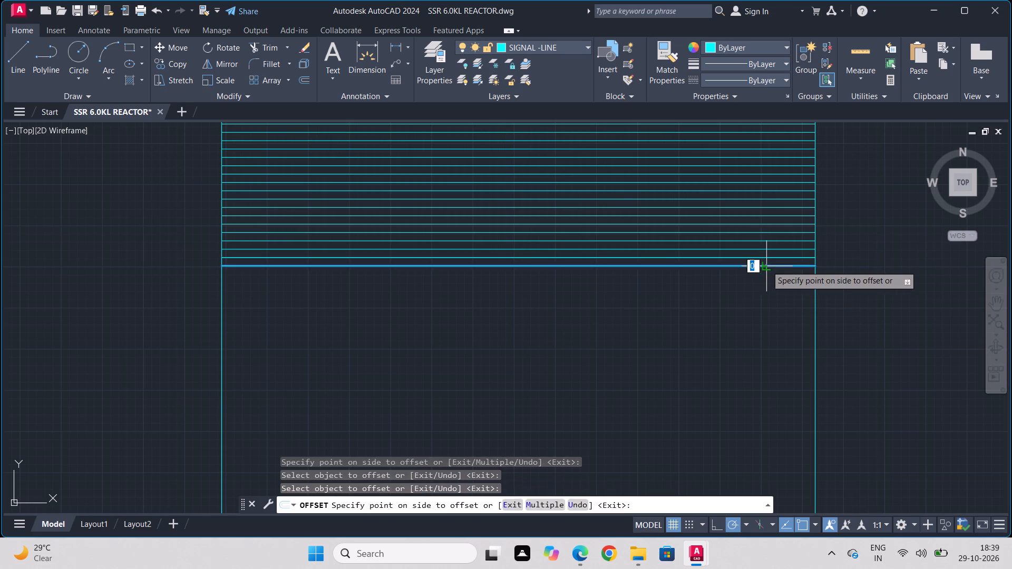
click(747, 299)
click(765, 275)
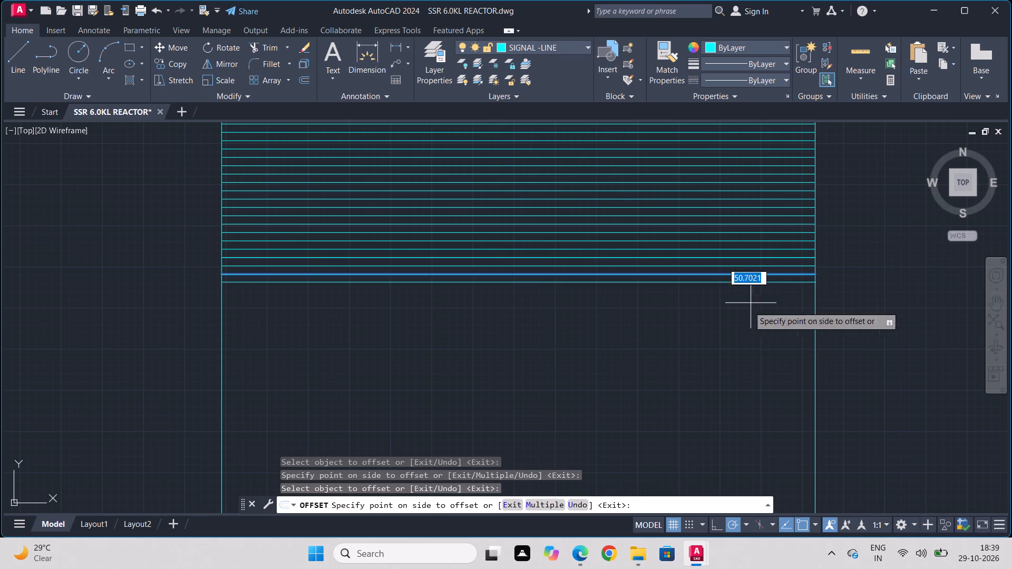
click(746, 310)
click(761, 283)
click(739, 328)
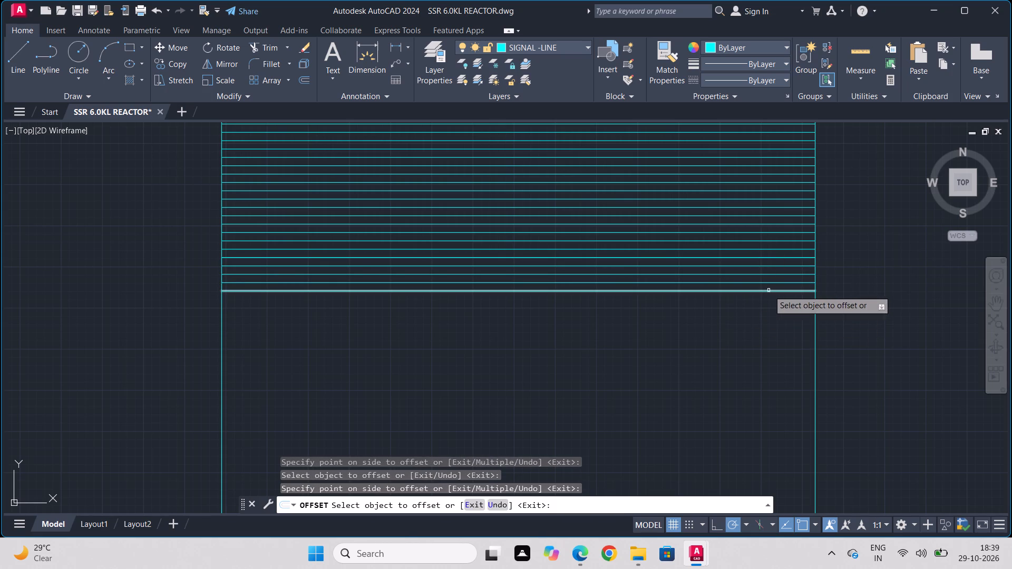
click(768, 290)
click(761, 311)
Continue the condenser stack downward by four more lines, keeping the offset of about 50.7 units.
drag(767, 298, 765, 306)
click(758, 324)
click(766, 309)
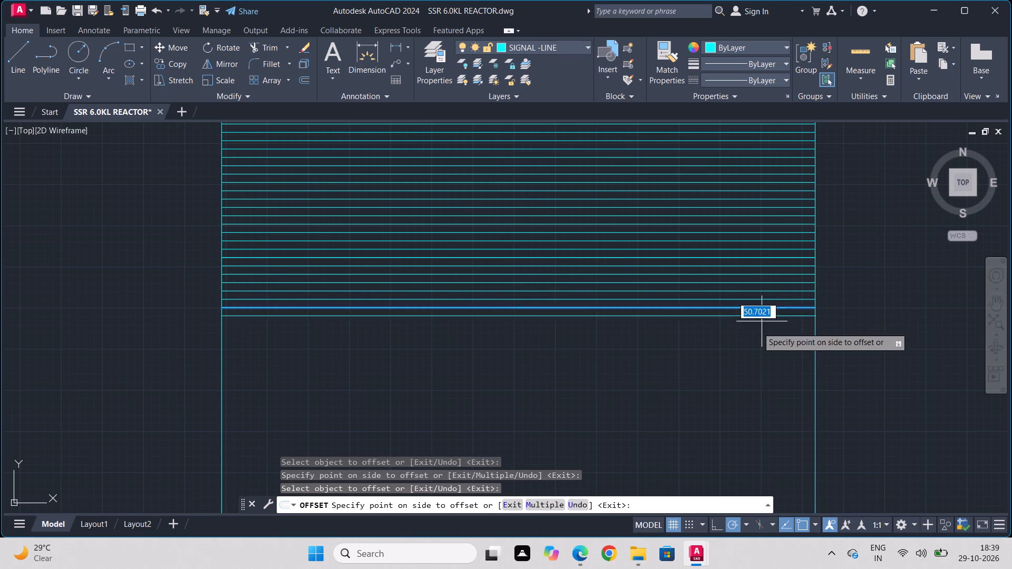
drag(752, 339, 750, 348)
drag(764, 320, 760, 336)
click(766, 312)
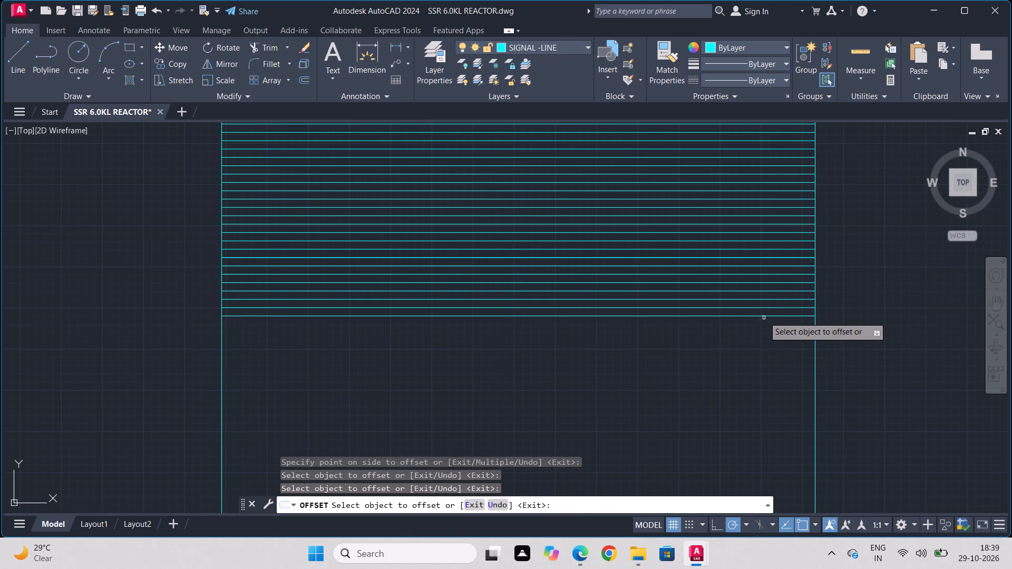
drag(764, 316, 751, 341)
click(751, 341)
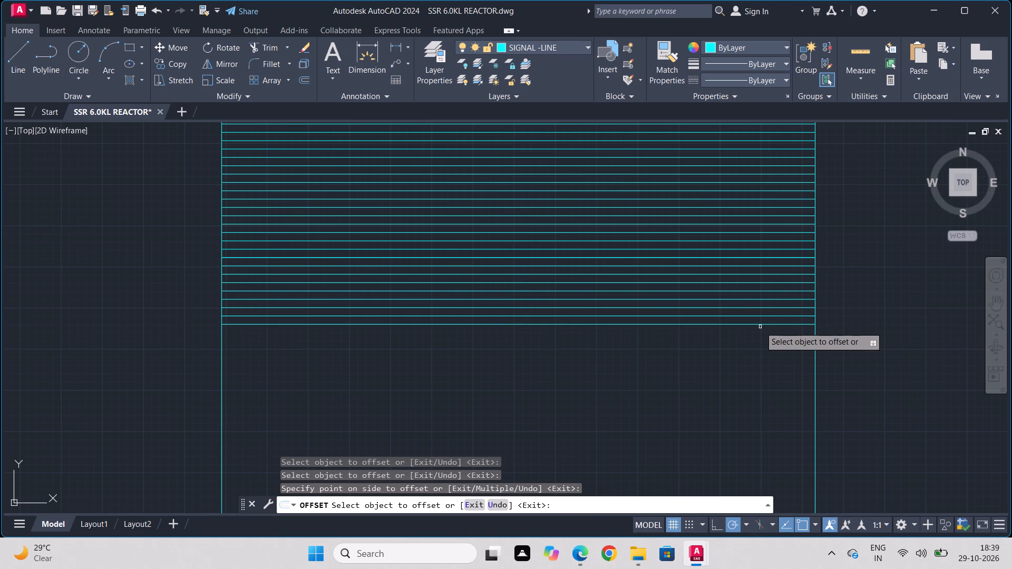
click(760, 326)
click(757, 342)
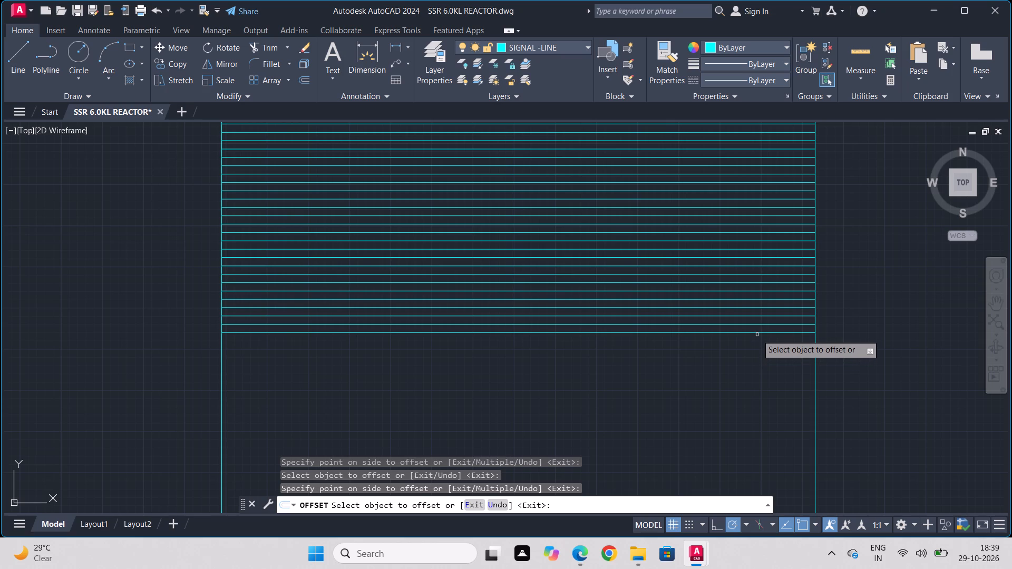
Add three more lines below the condenser stack, each offset about 50.7 units from the lowest line.
click(762, 333)
click(744, 360)
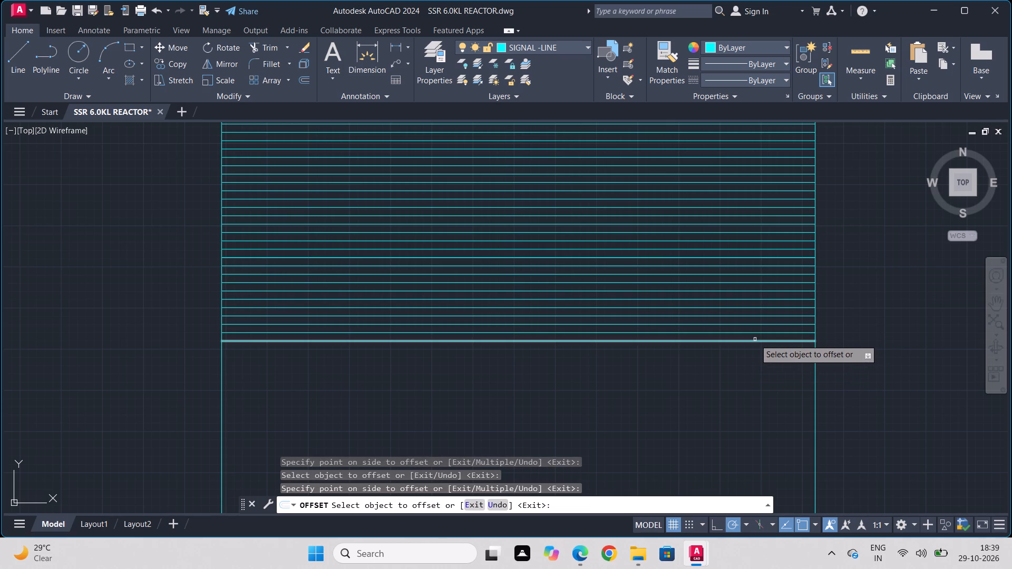
drag(755, 341, 752, 351)
click(745, 368)
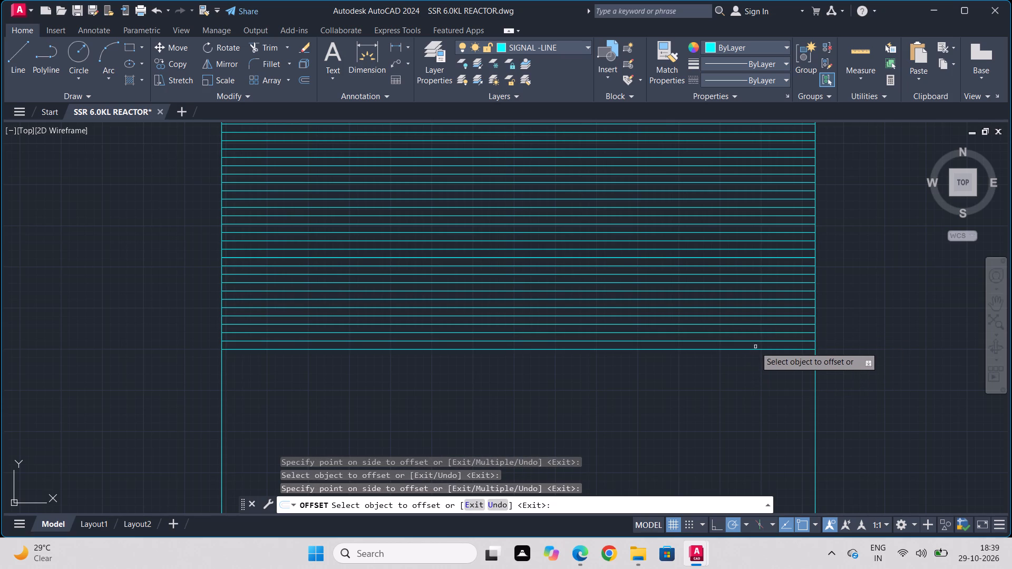
click(755, 350)
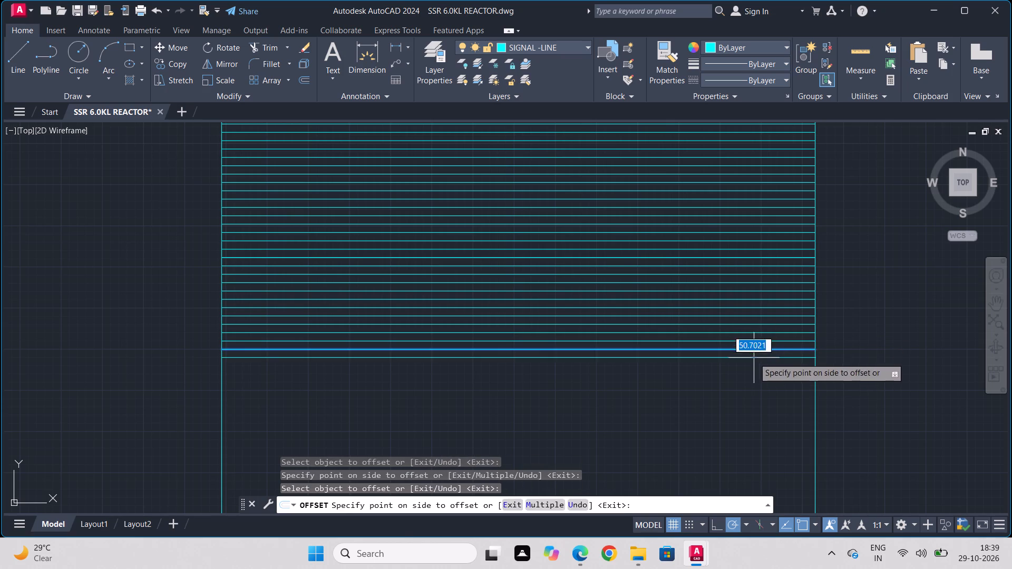
click(754, 358)
Offset the lowest condenser line downward twice more at about 50.7 units spacing.
scroll(774, 344, down, 3)
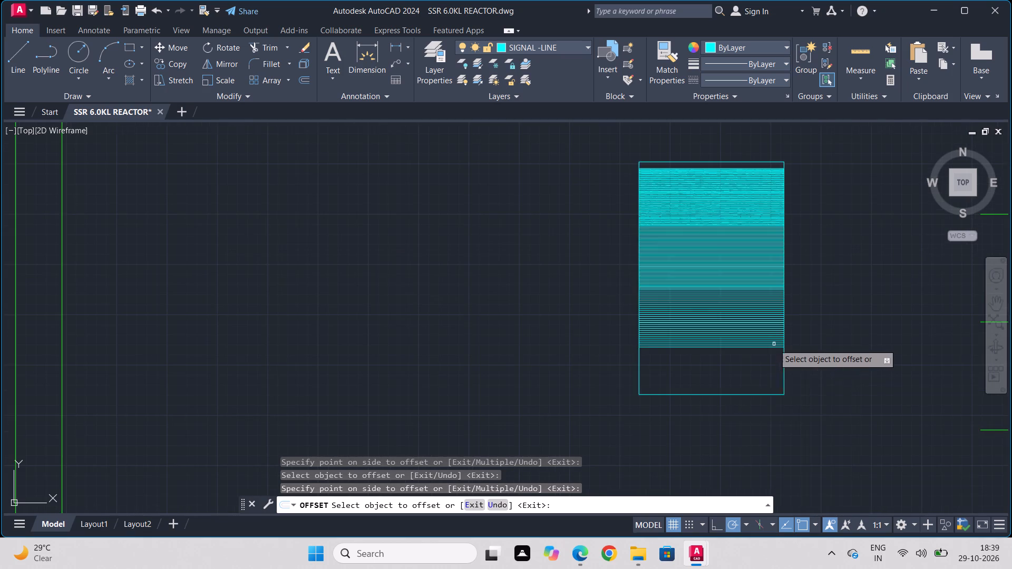
scroll(688, 399, down, 1)
scroll(707, 364, up, 2)
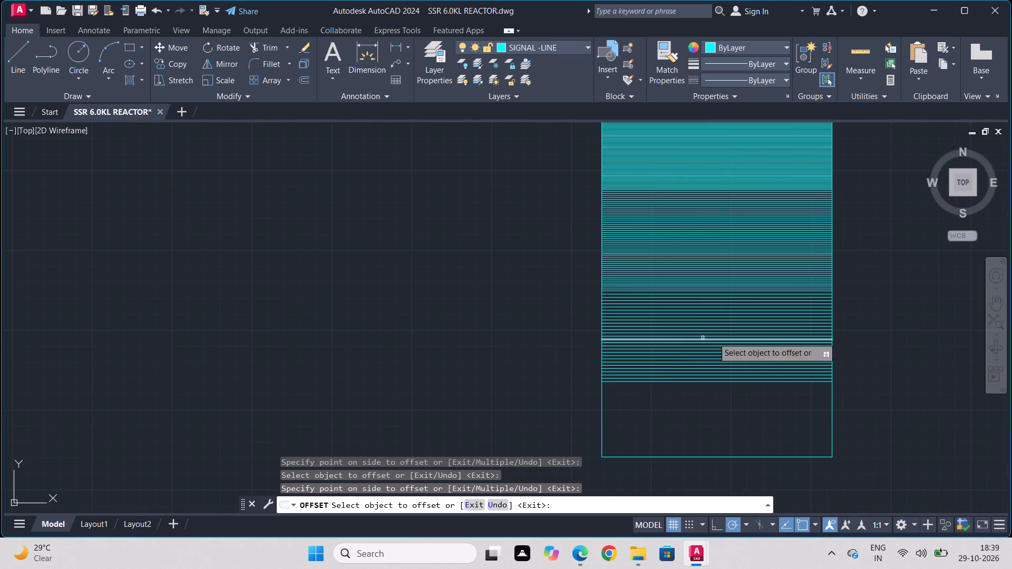
scroll(708, 387, down, 1)
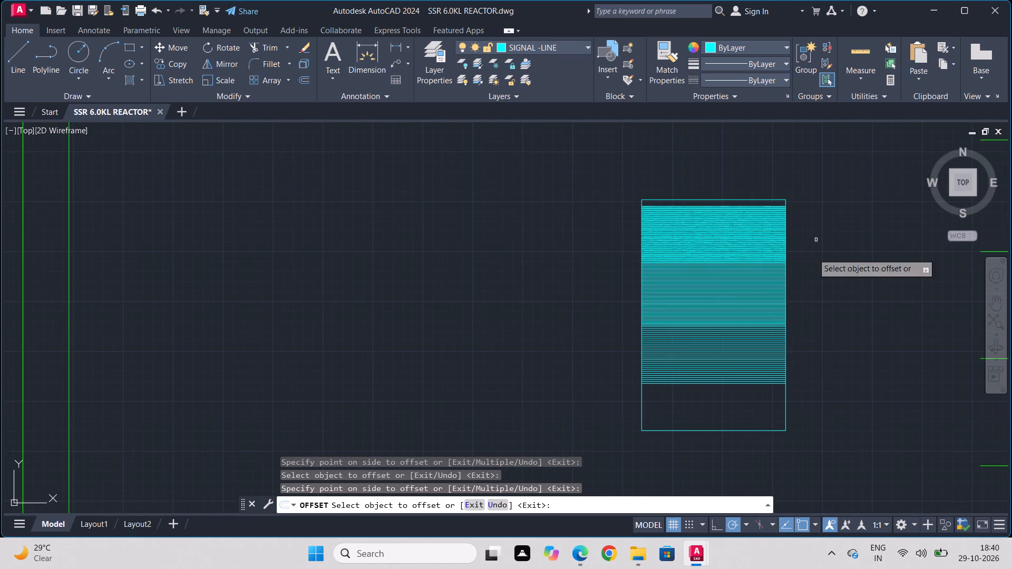
scroll(700, 396, up, 4)
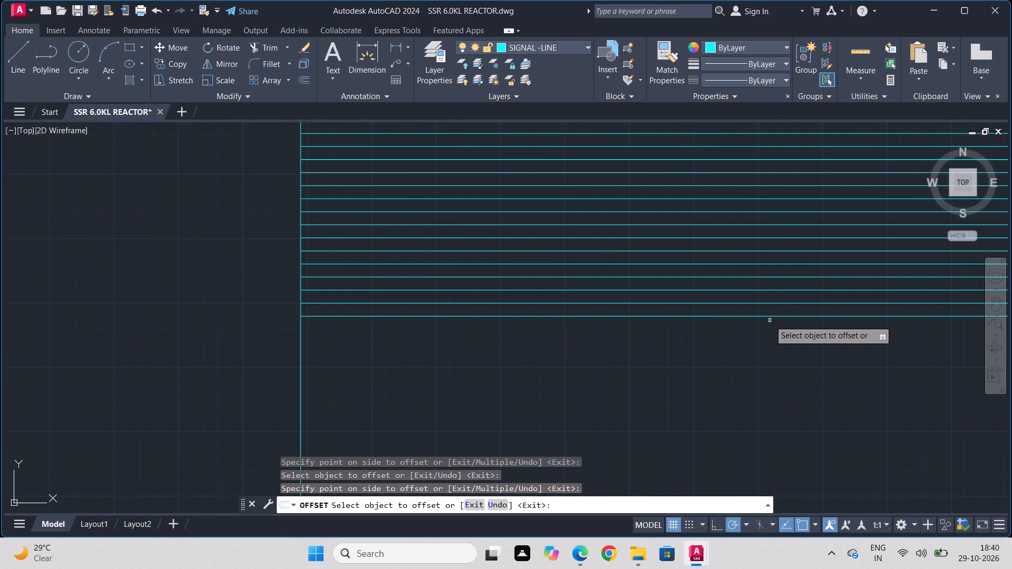
click(676, 315)
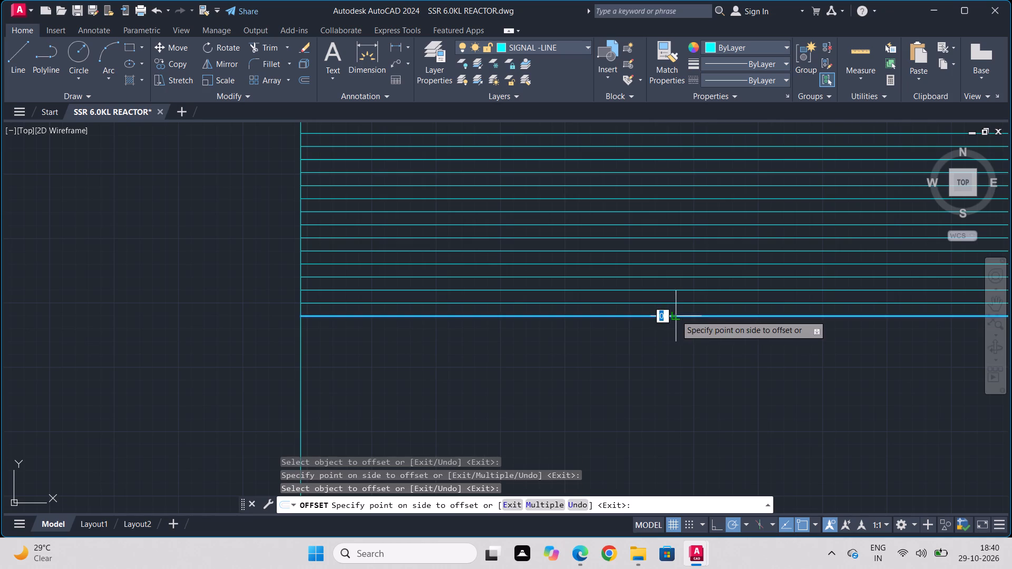
click(639, 355)
drag(664, 328, 638, 375)
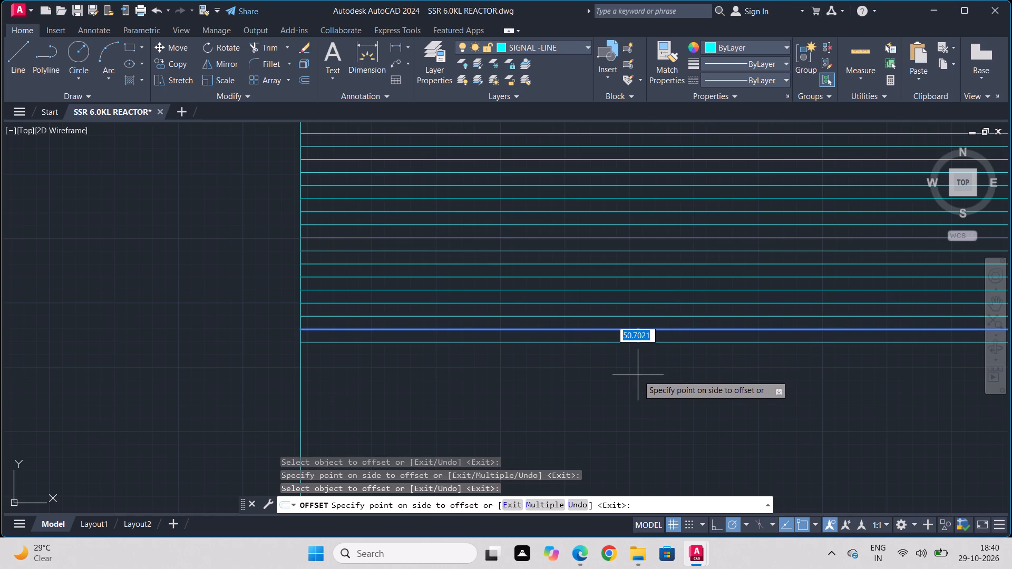
drag(670, 342, 663, 355)
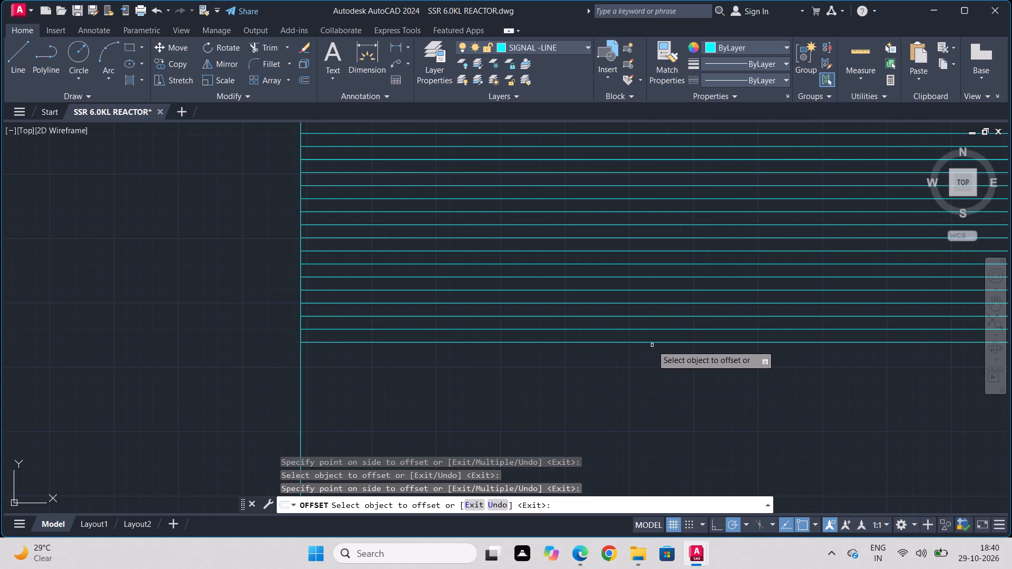
click(656, 340)
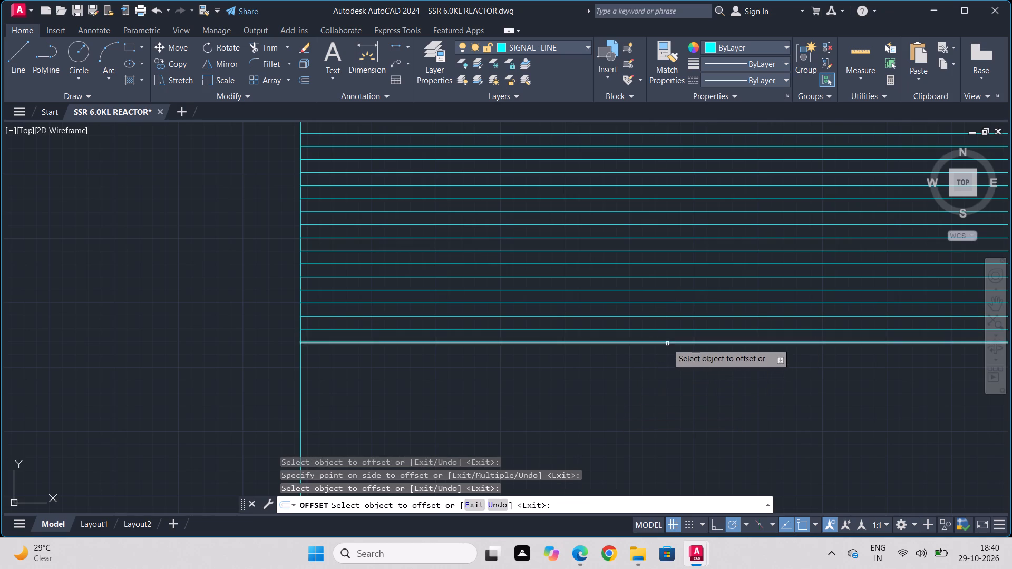
Extend the condenser's line stack downward by four more lines, each offset about 50.7 units from the lowest one.
click(667, 344)
click(659, 365)
click(663, 356)
click(658, 376)
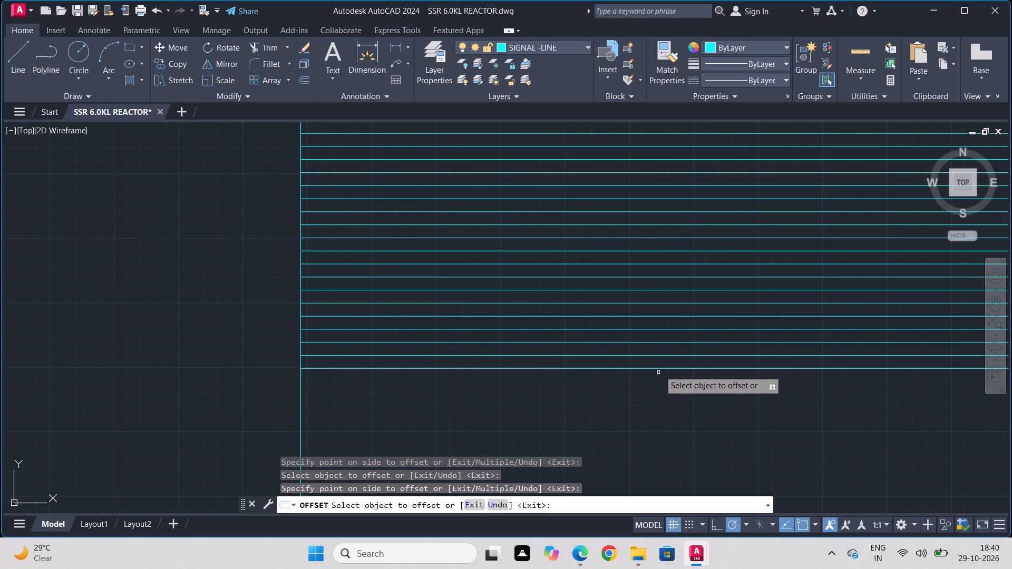
click(663, 368)
click(658, 389)
click(660, 380)
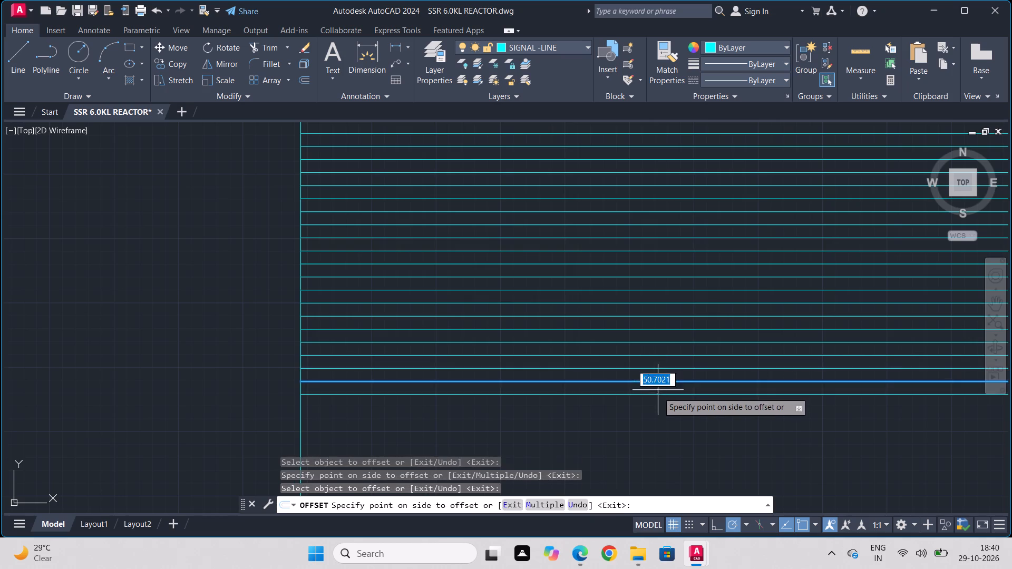
click(658, 404)
Continue the condenser stack downward with four further lines at the same offset of about 50.7 units.
click(658, 397)
drag(658, 394, 646, 456)
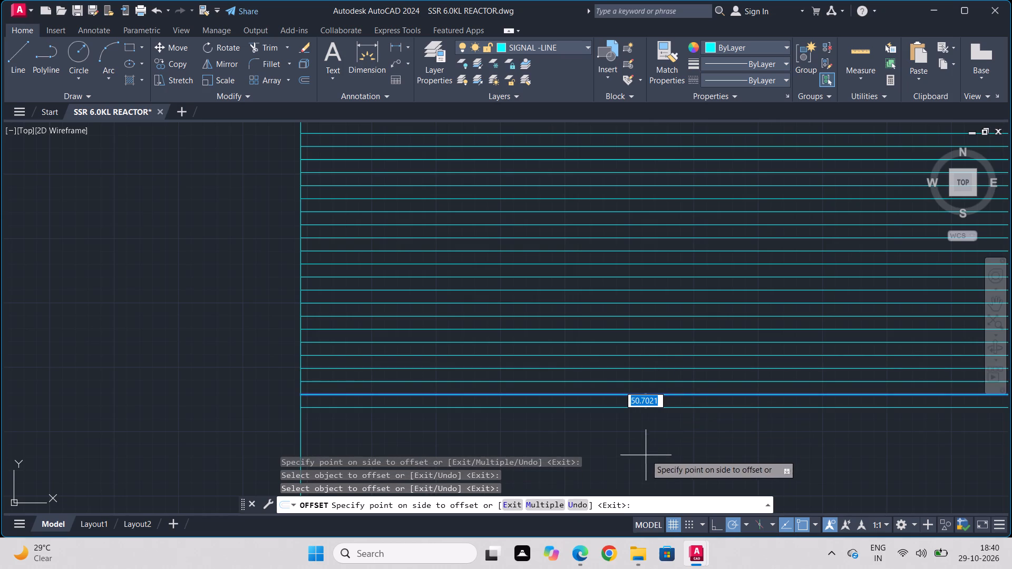
click(646, 449)
click(667, 406)
click(665, 430)
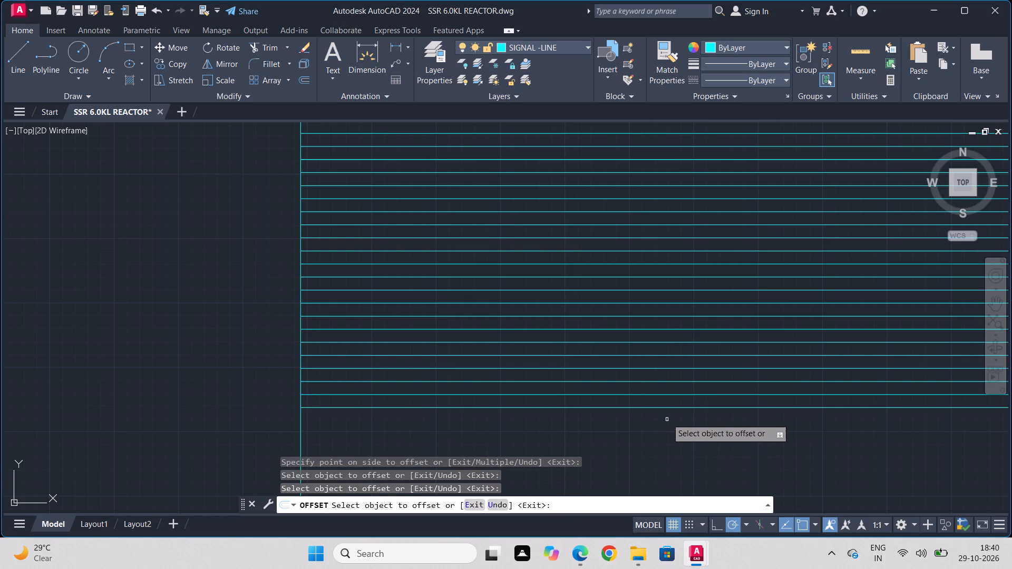
click(673, 408)
click(666, 419)
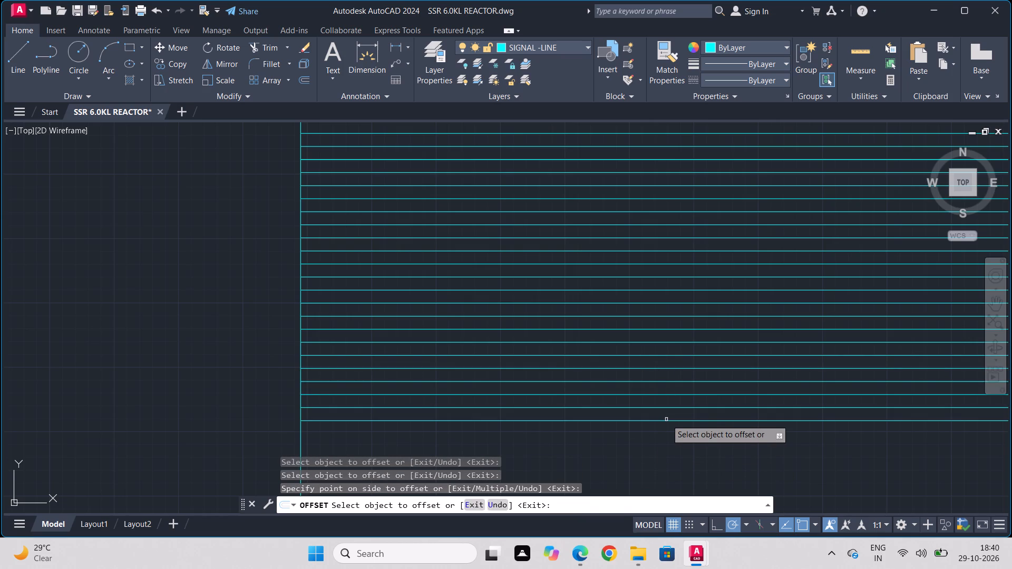
click(666, 421)
click(660, 442)
click(666, 432)
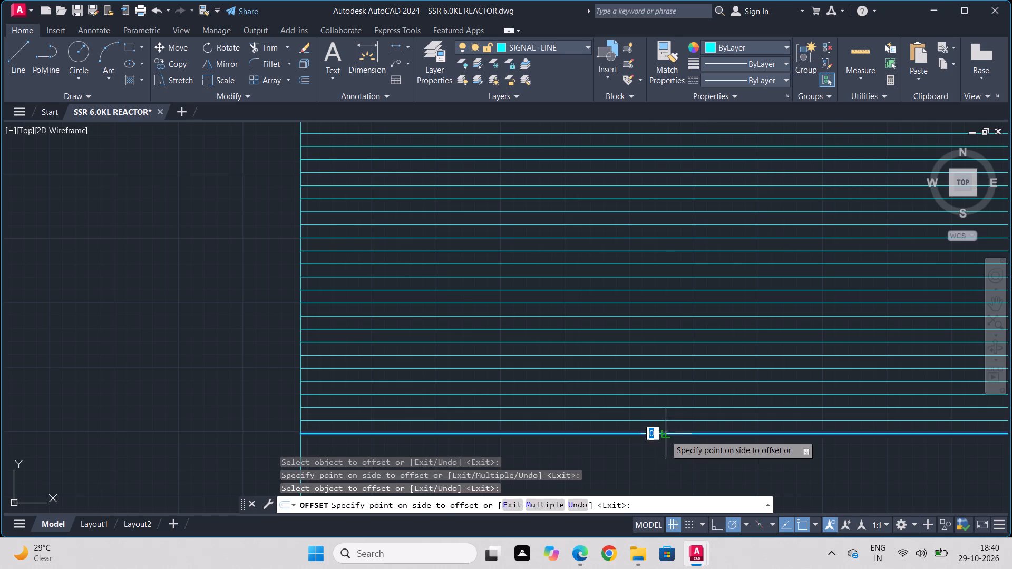
click(649, 463)
Add three more lines below the condenser stack, each offset about 50.7 units from the lowest line.
scroll(727, 433, down, 1)
middle_drag(727, 433, 749, 337)
scroll(714, 359, up, 1)
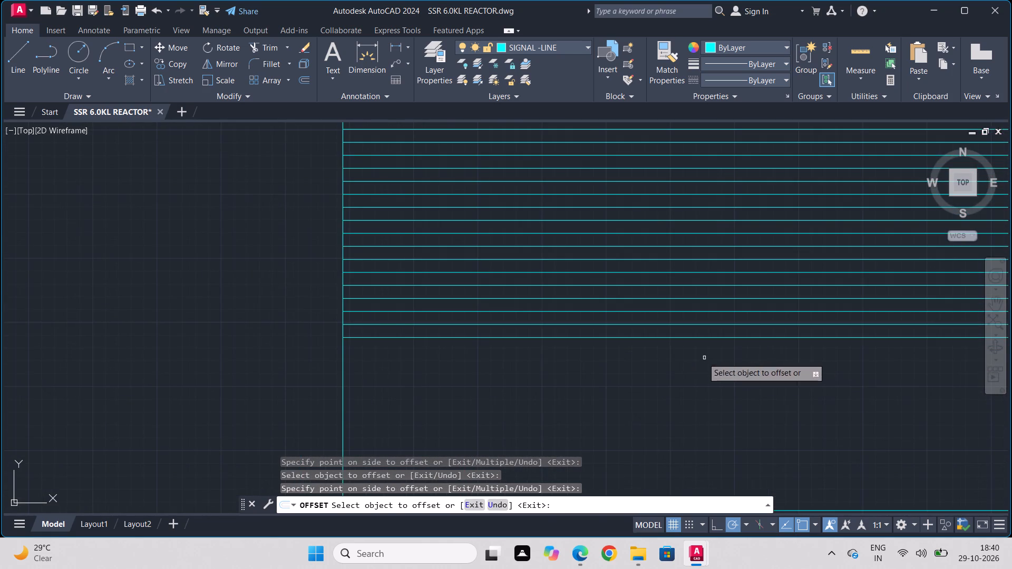
click(685, 339)
click(665, 380)
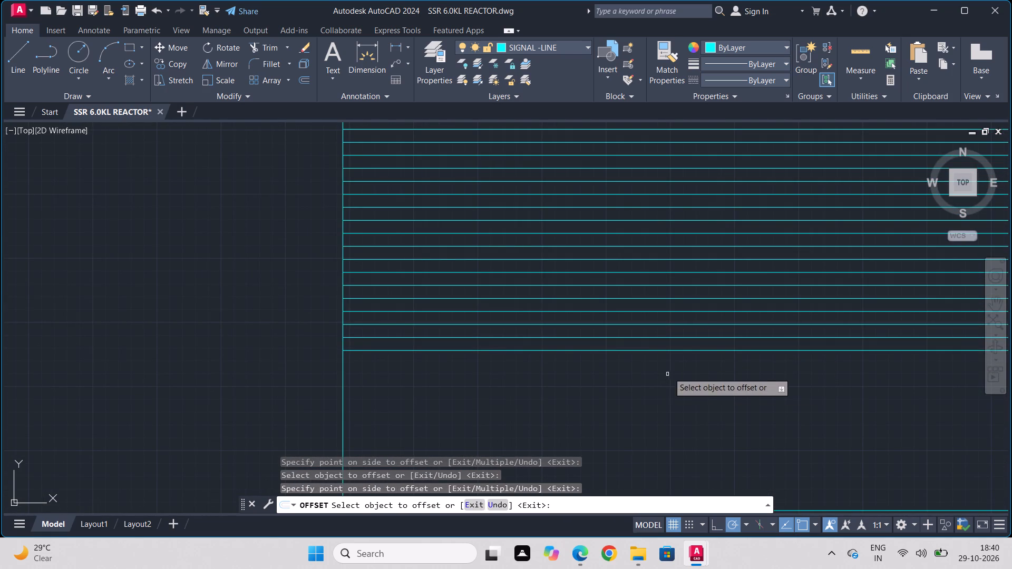
click(672, 352)
click(667, 370)
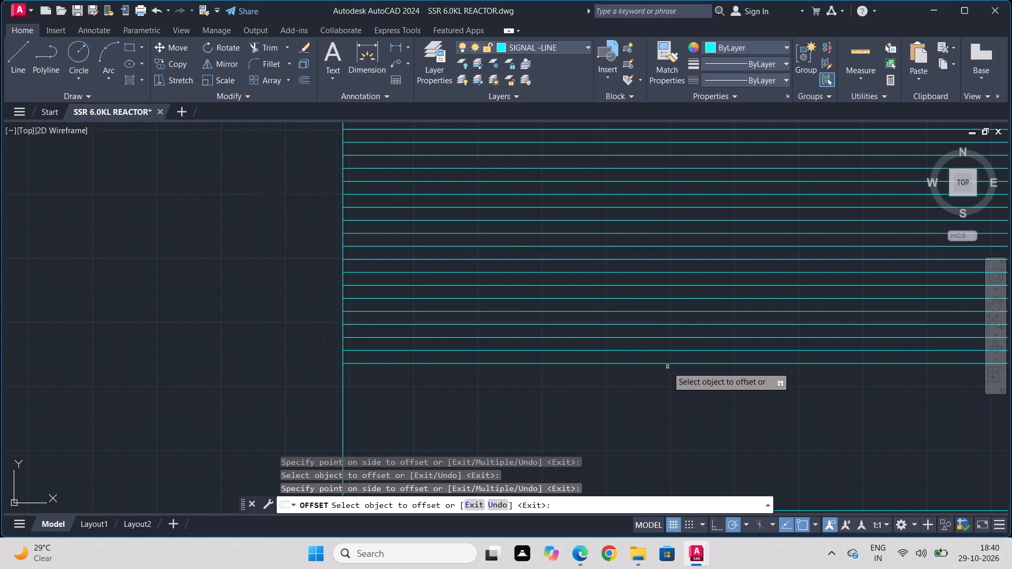
click(667, 364)
click(666, 374)
Offset the lowest condenser line downward three more times, keeping the spacing of about 50.7 units.
click(659, 374)
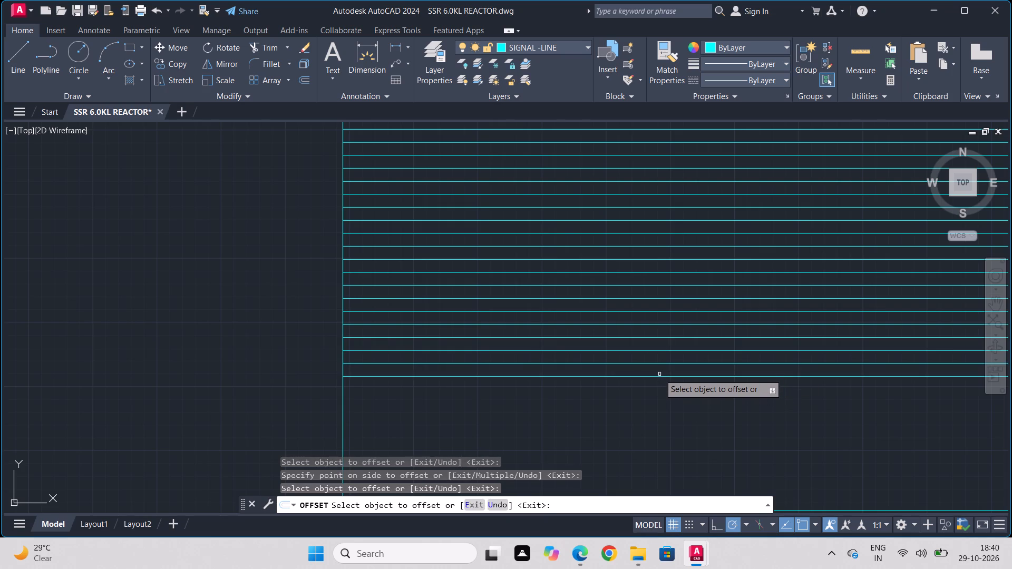
click(659, 376)
drag(657, 413, 657, 406)
click(660, 390)
click(654, 418)
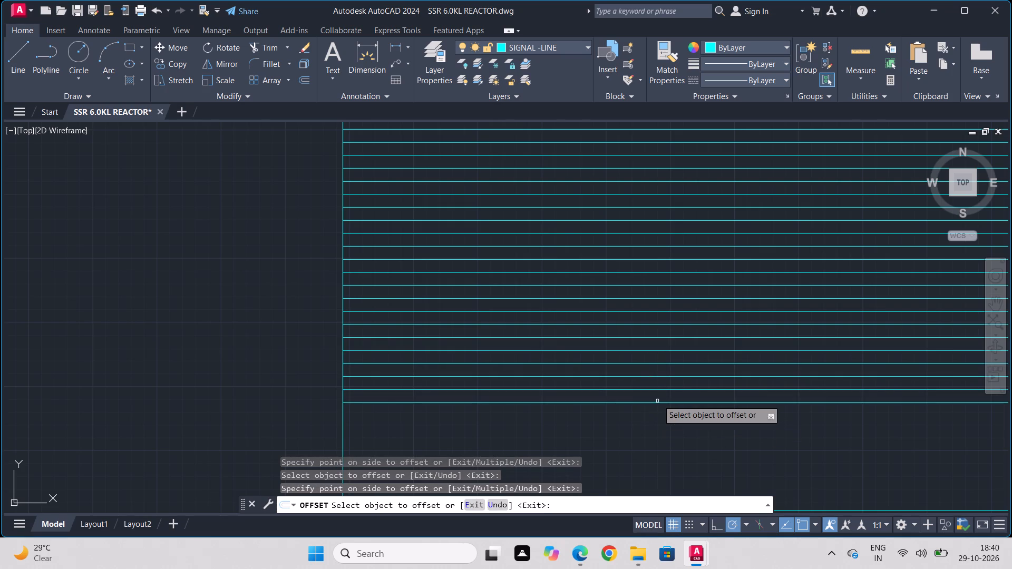
drag(657, 403, 651, 414)
click(640, 459)
Add the last two offset lines near the condenser rectangle's bottom edge at about 50.7 units spacing and end Offset.
middle_drag(680, 430, 728, 333)
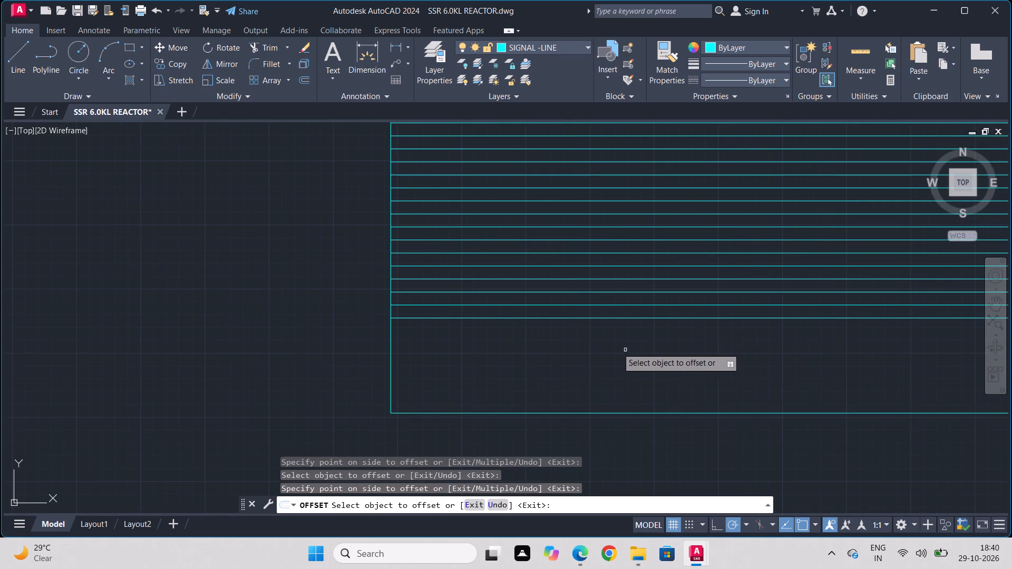
click(576, 315)
click(568, 318)
click(562, 334)
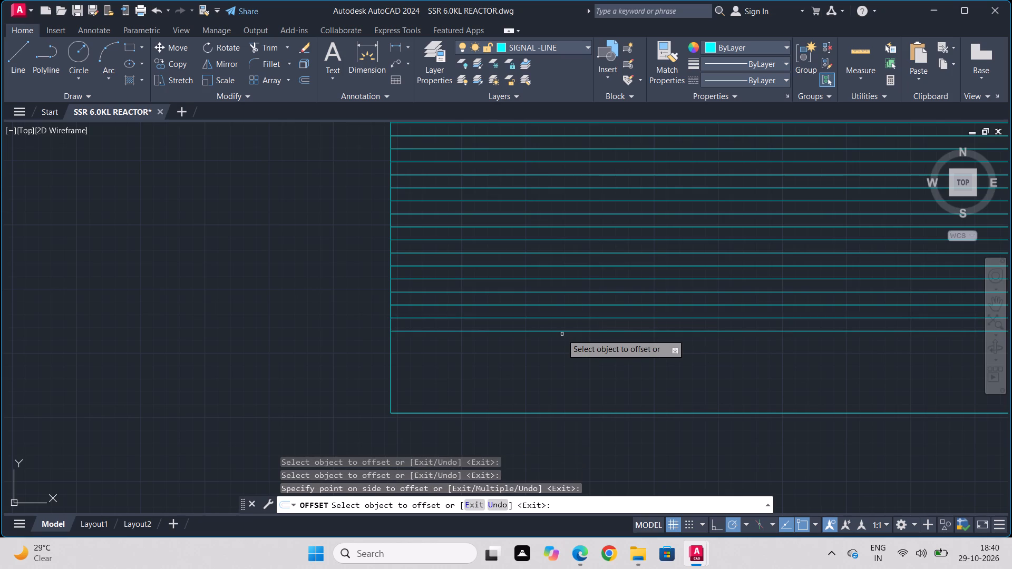
click(563, 332)
click(558, 338)
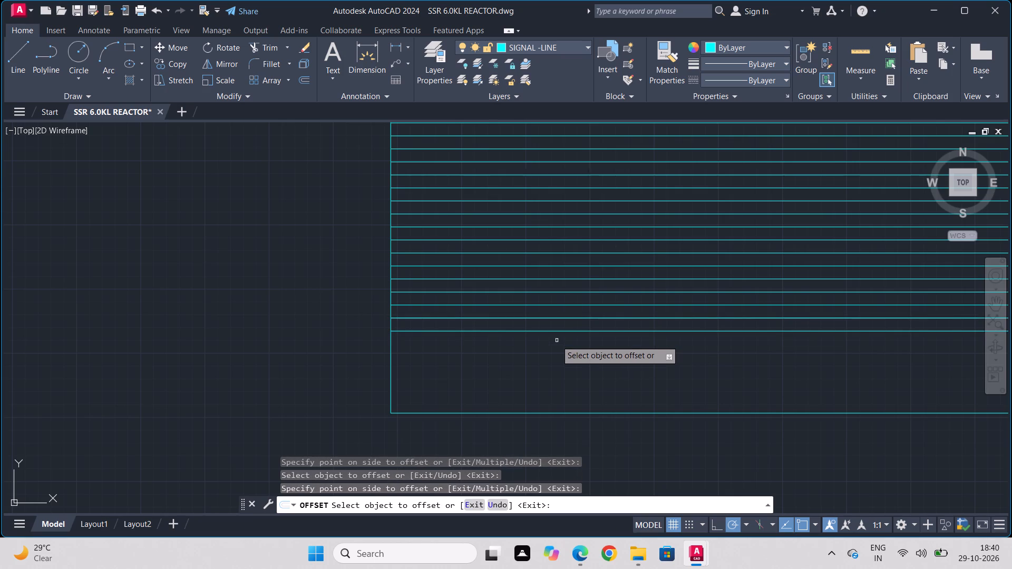
click(560, 329)
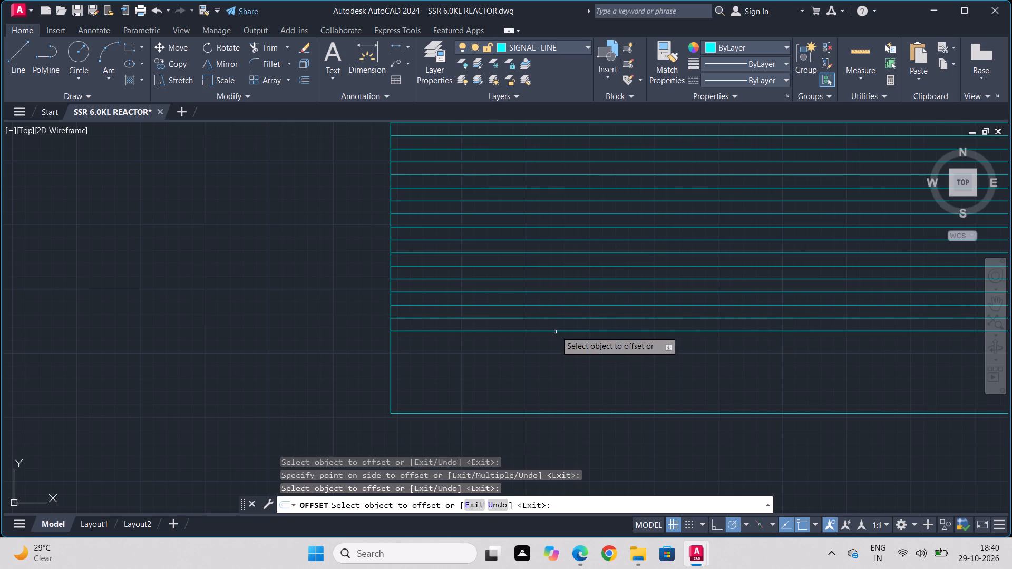
click(556, 331)
click(539, 359)
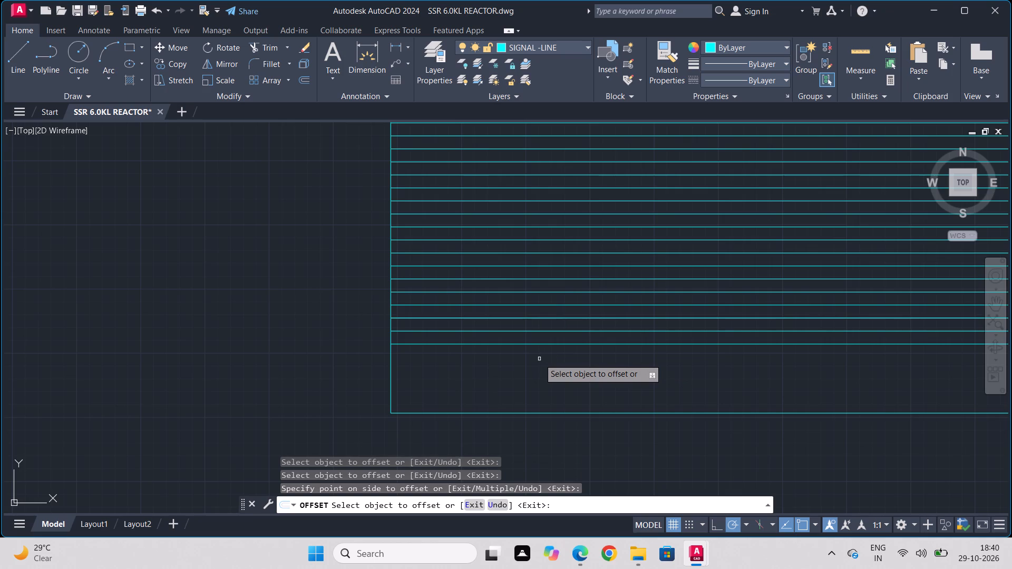
scroll(619, 298, down, 4)
middle_drag(708, 207, 669, 335)
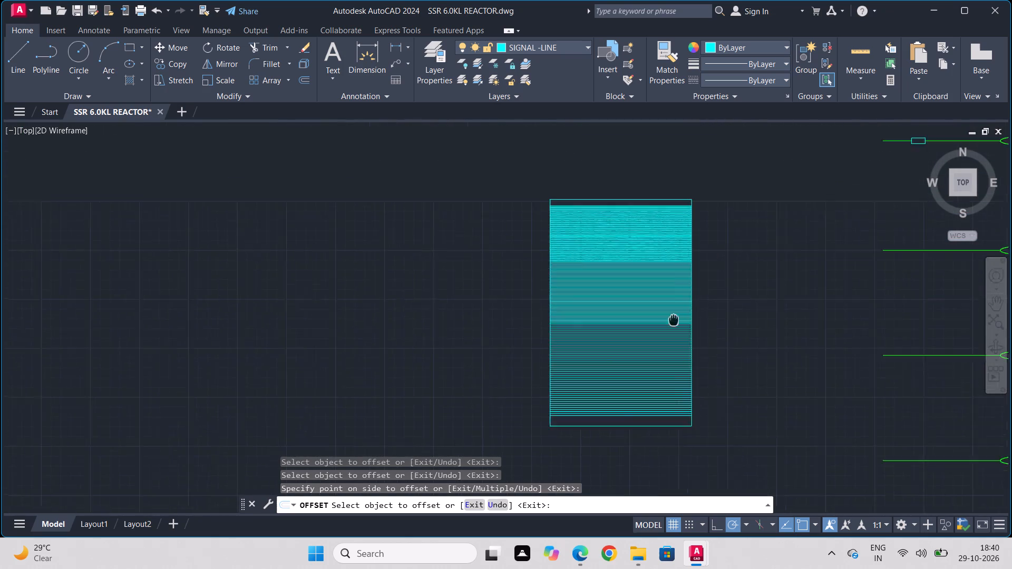
middle_drag(669, 335, 667, 346)
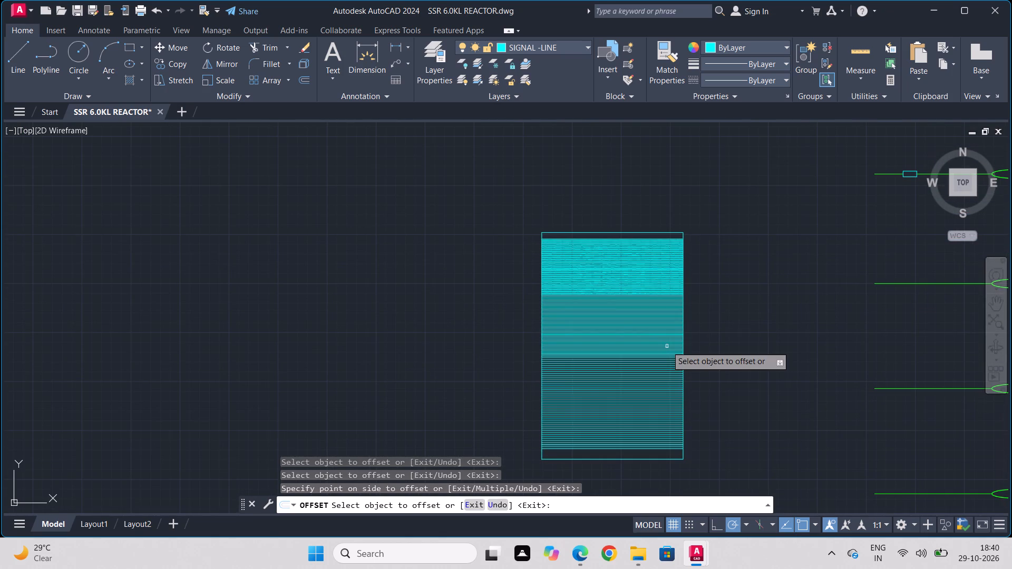
key(Escape)
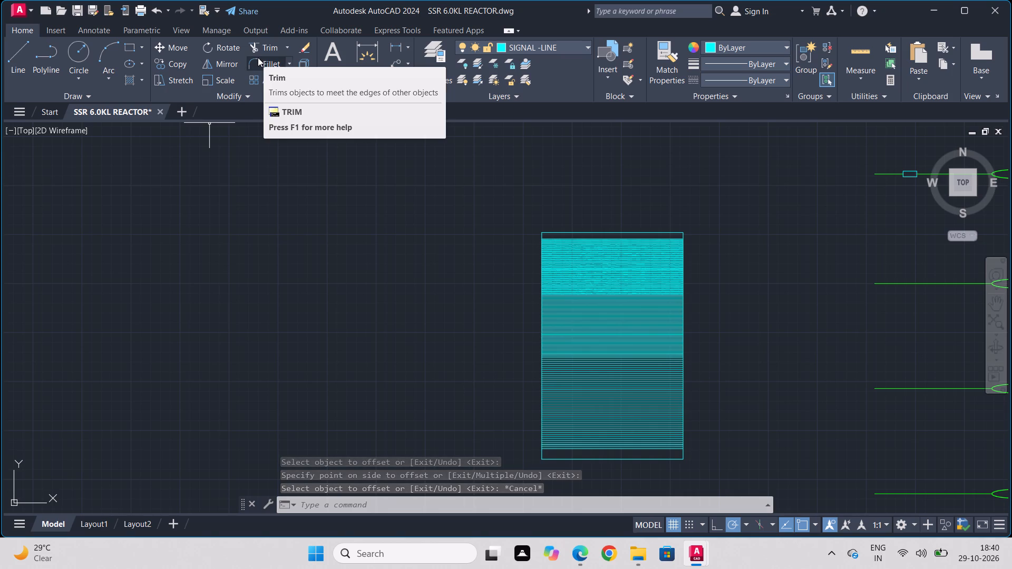
Trim away individual horizontal lines at intervals in the upper part of the condenser's line stack to create gaps.
text(tr)
key(Return)
scroll(547, 258, up, 2)
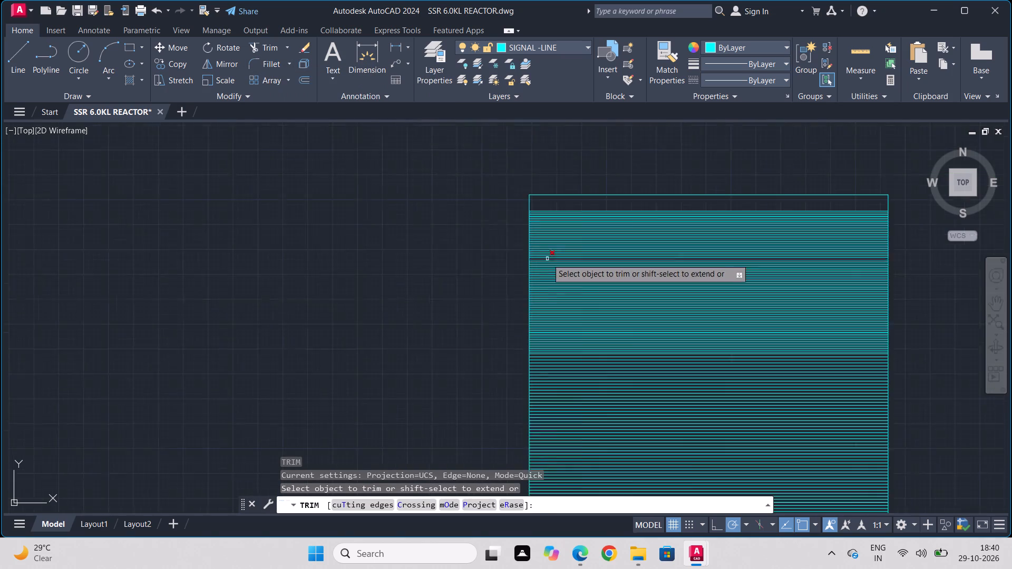
scroll(547, 259, up, 1)
click(532, 209)
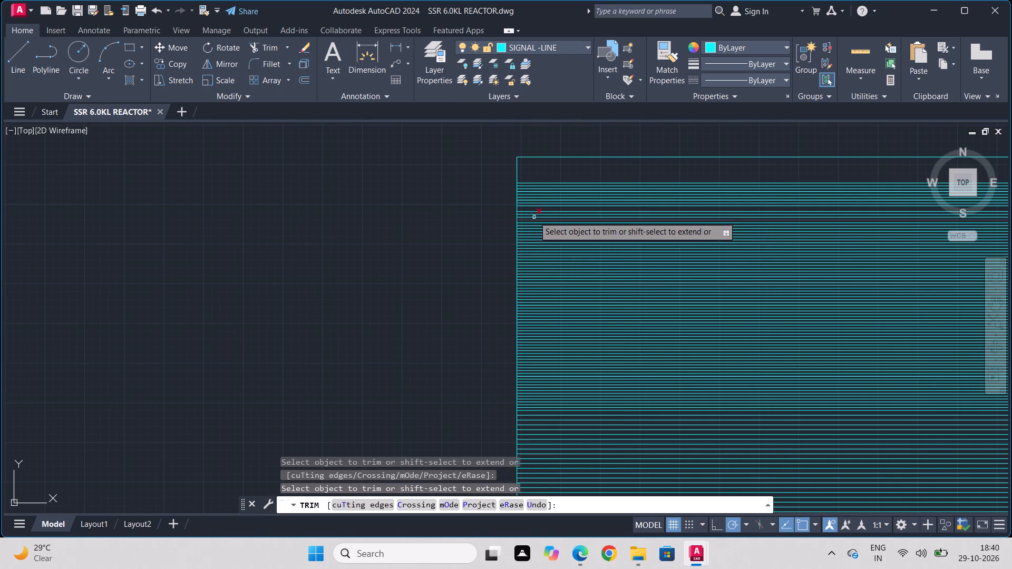
click(536, 238)
drag(543, 248, 543, 267)
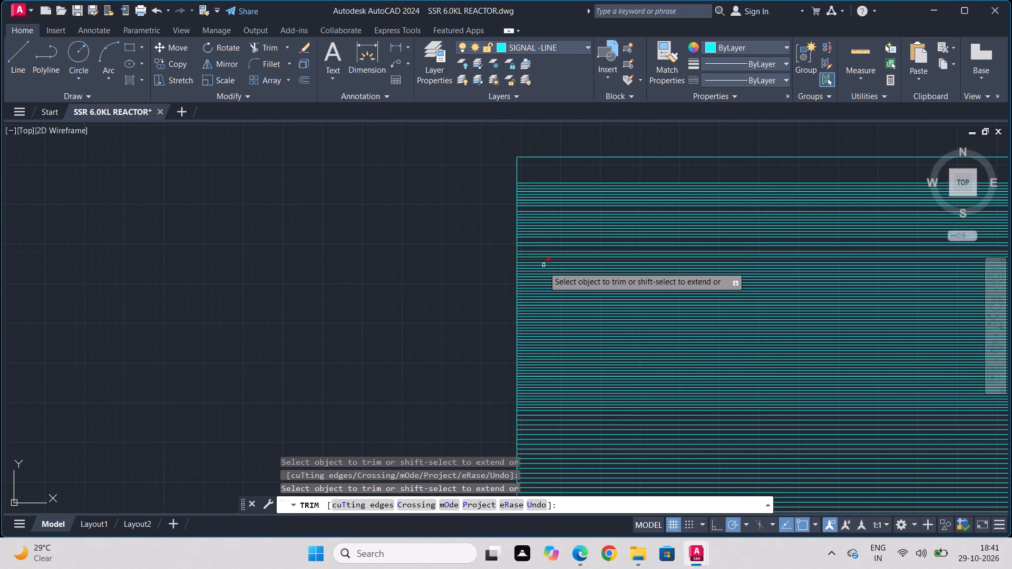
drag(543, 267, 543, 279)
click(543, 279)
drag(555, 274, 551, 290)
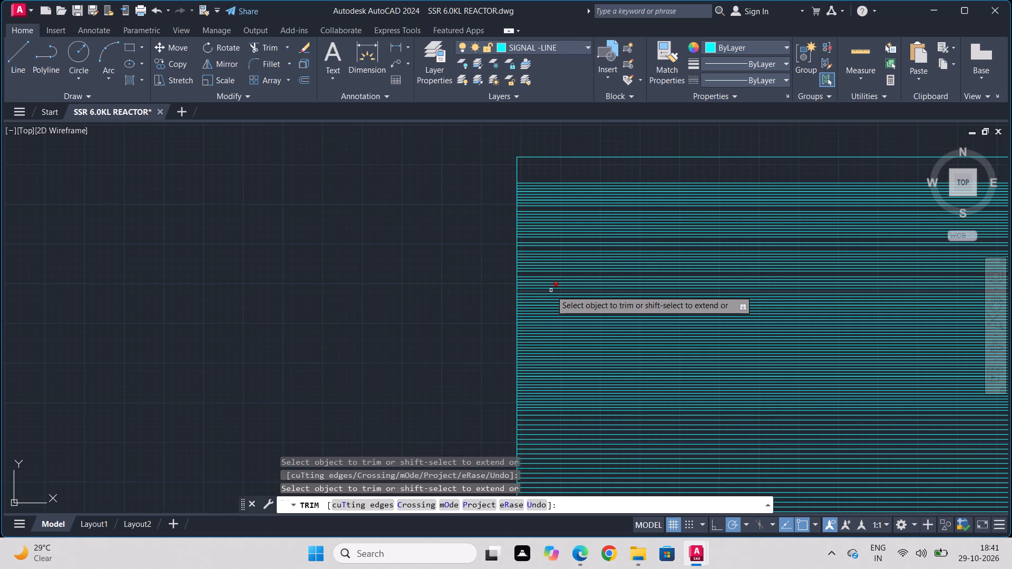
click(551, 290)
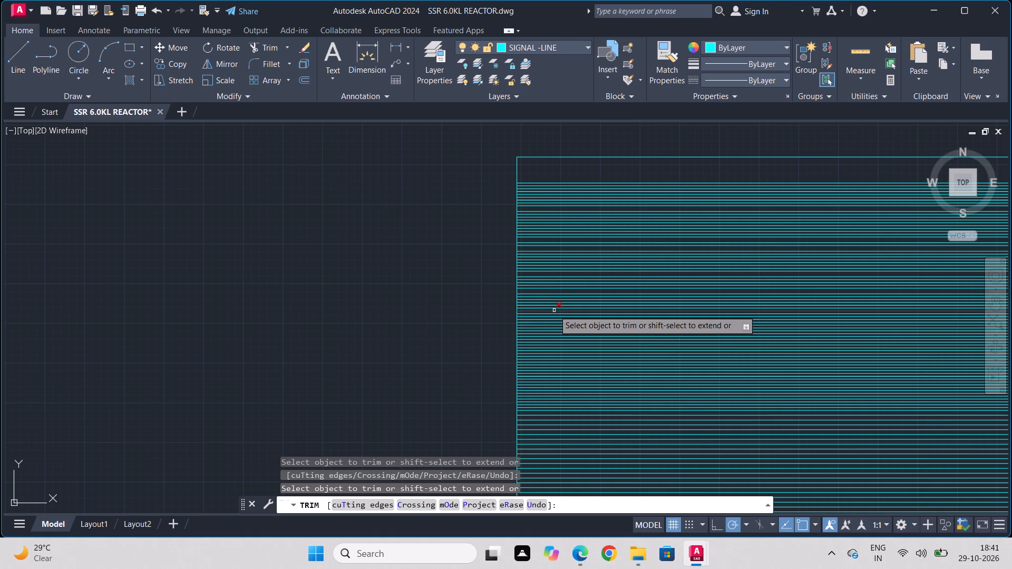
click(554, 310)
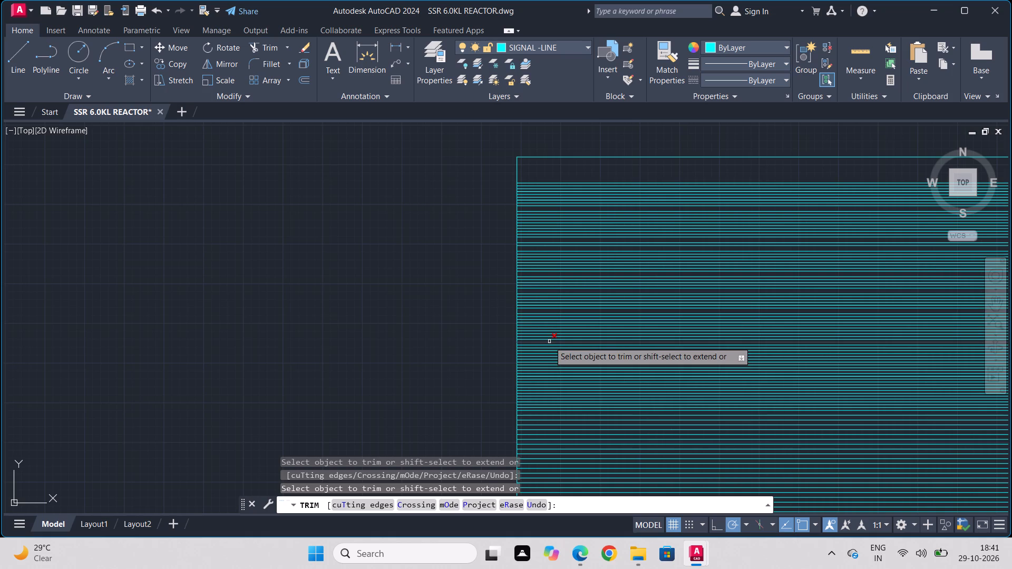
Trim away a run of adjacent horizontal lines to open a wide gap in the upper part of the condenser's line stack.
click(549, 341)
click(549, 346)
click(549, 347)
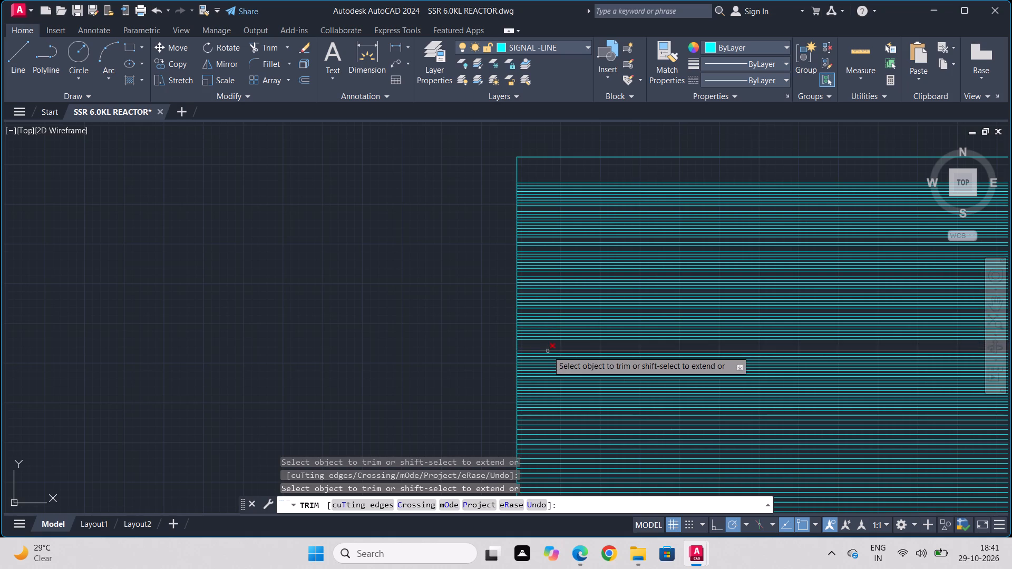
click(548, 351)
click(547, 355)
click(547, 352)
click(542, 360)
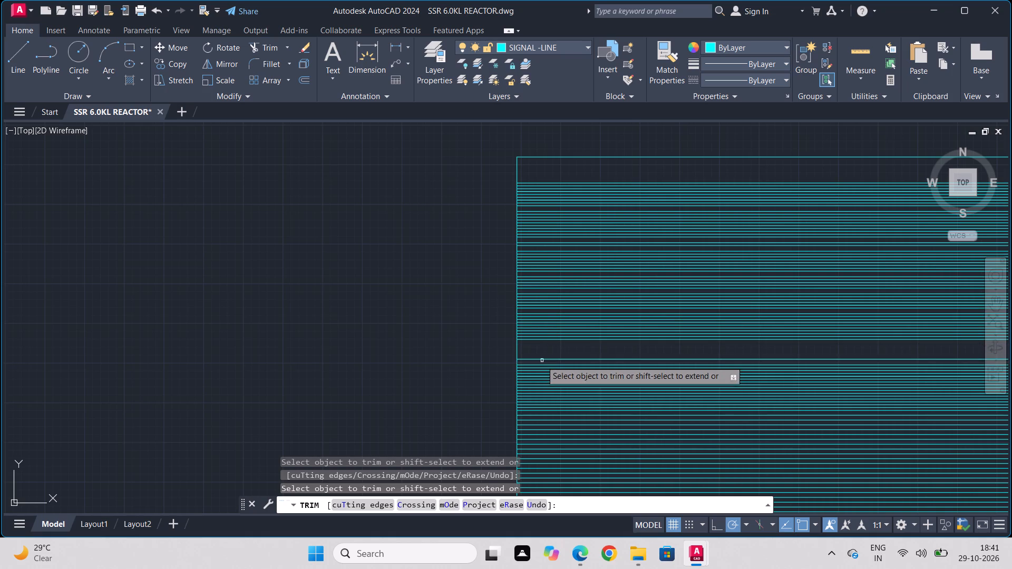
click(541, 358)
click(538, 368)
click(538, 365)
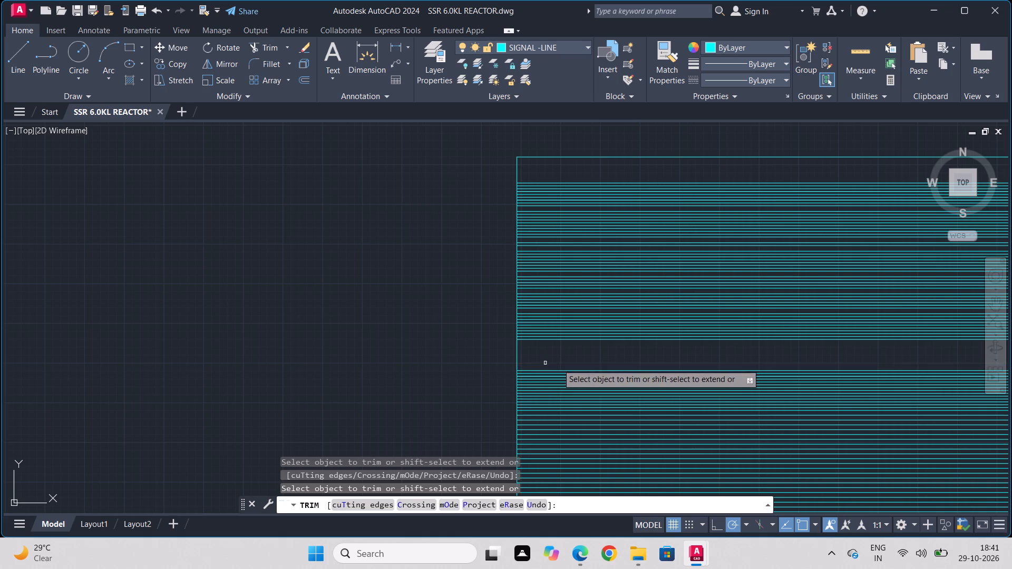
Trim more lines just below the topmost band of the condenser's line stack to widen the first gap.
scroll(606, 415, down, 2)
middle_drag(454, 402, 489, 310)
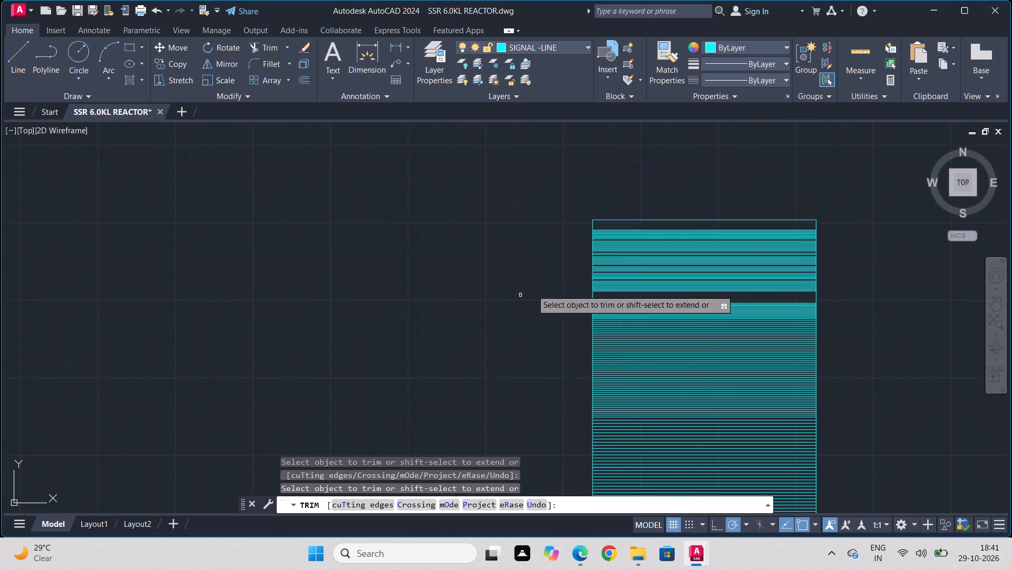
scroll(614, 245, up, 3)
click(623, 223)
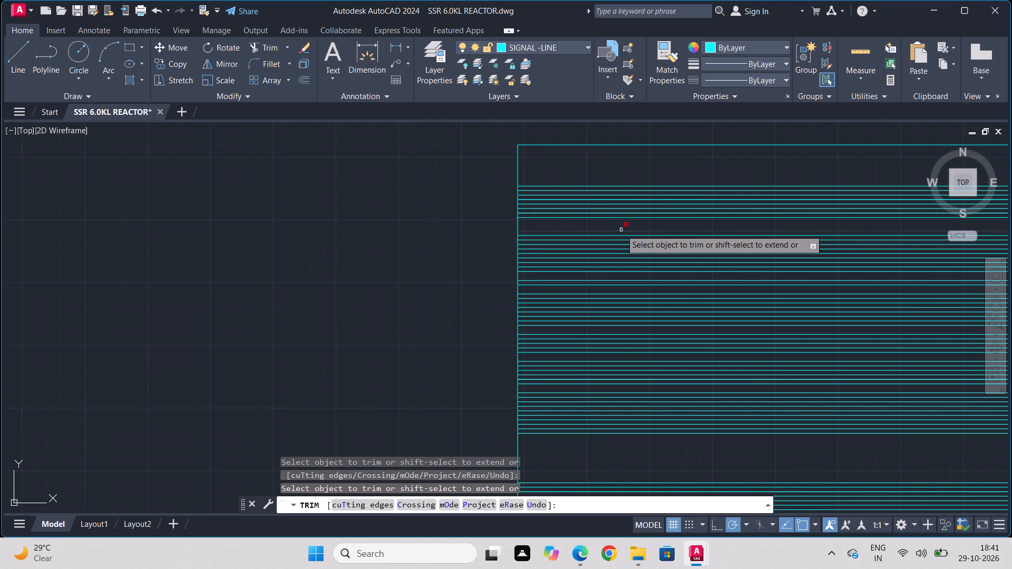
click(621, 230)
click(621, 233)
click(618, 236)
click(611, 243)
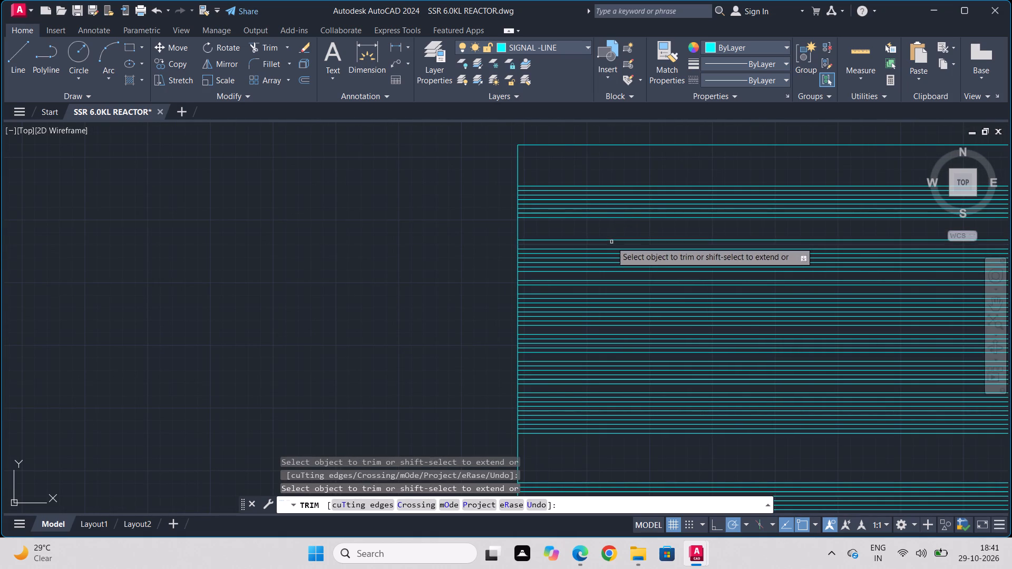
click(614, 240)
Trim adjacent lines to widen the next two gaps between the upper bands of the condenser stack.
scroll(536, 339, down, 2)
scroll(552, 333, up, 2)
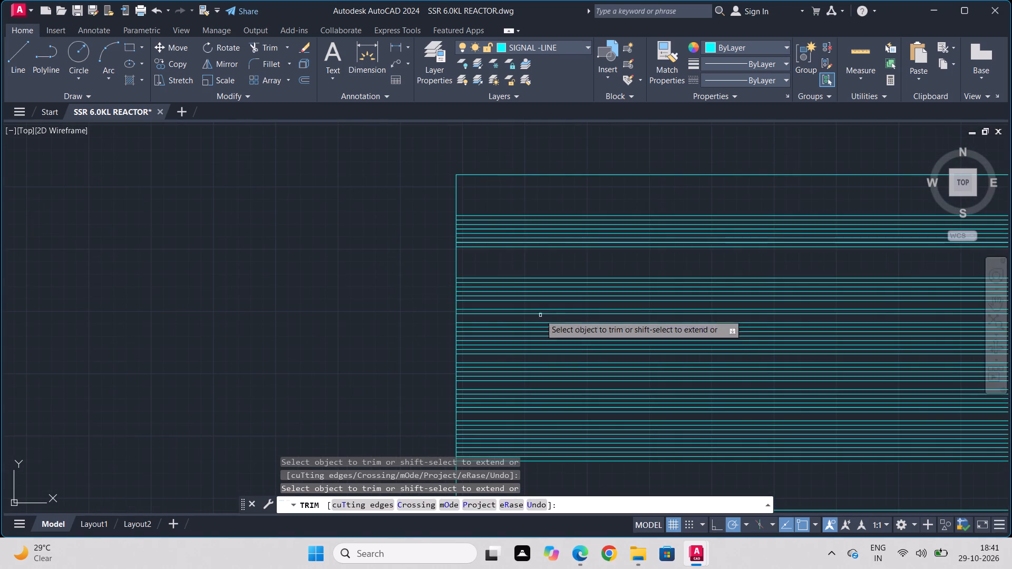
click(540, 310)
click(536, 313)
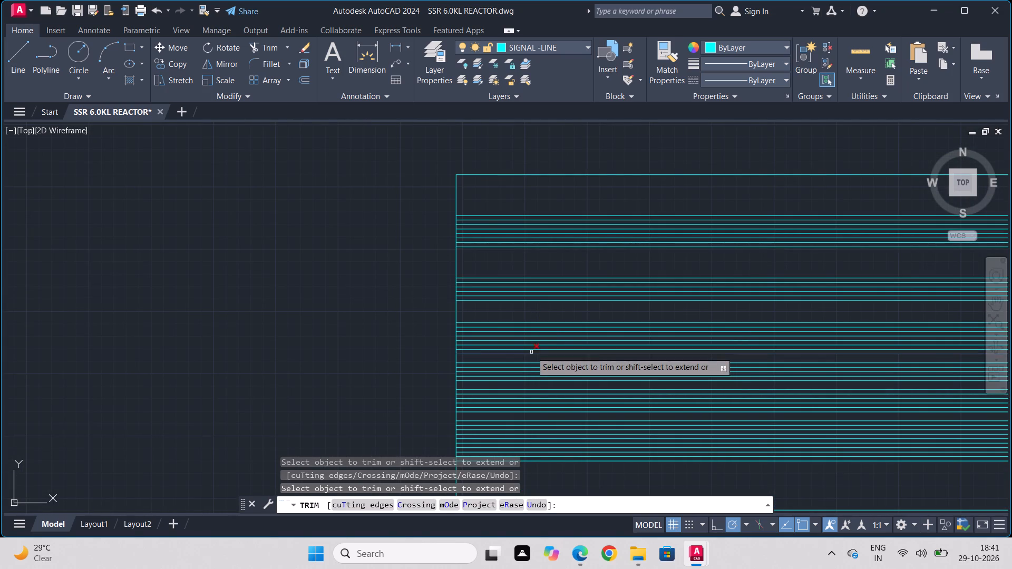
click(532, 352)
click(532, 357)
click(549, 350)
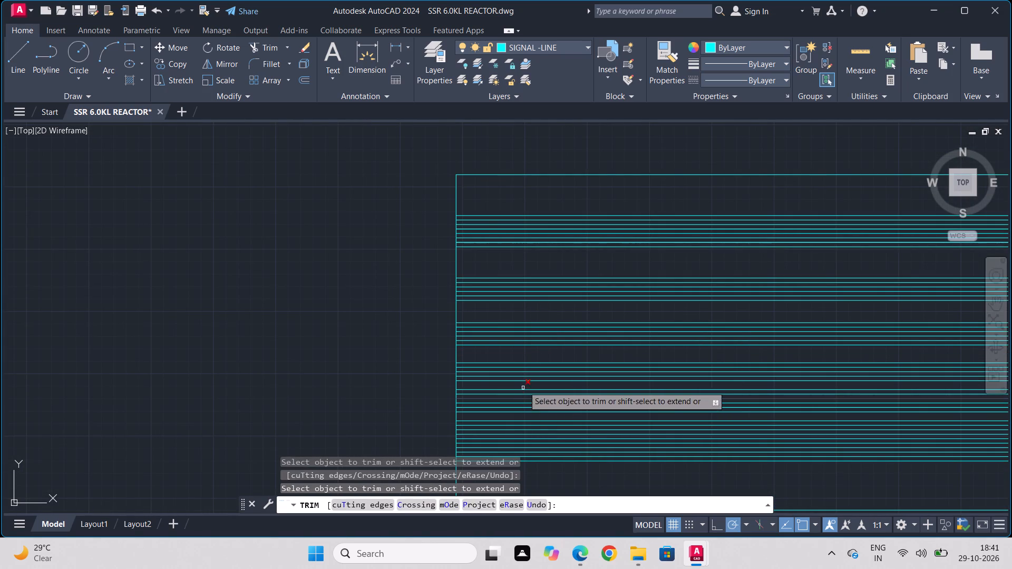
Trim lines in two places below the wide gap in the condenser stack to separate the dense lines into short bands.
middle_drag(544, 391, 569, 324)
scroll(569, 324, down, 1)
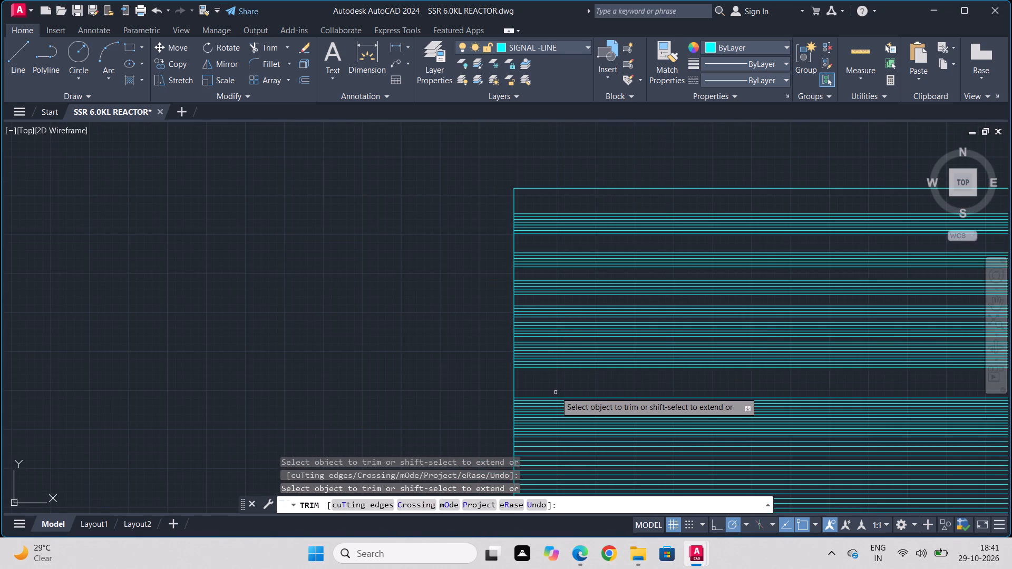
middle_drag(556, 392, 556, 371)
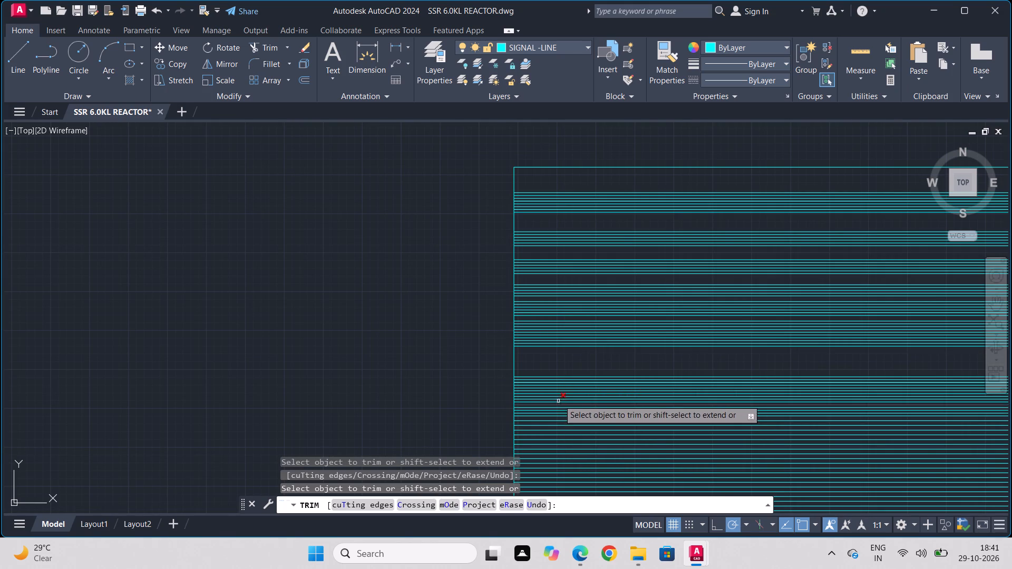
click(561, 395)
click(560, 398)
click(555, 405)
click(555, 405)
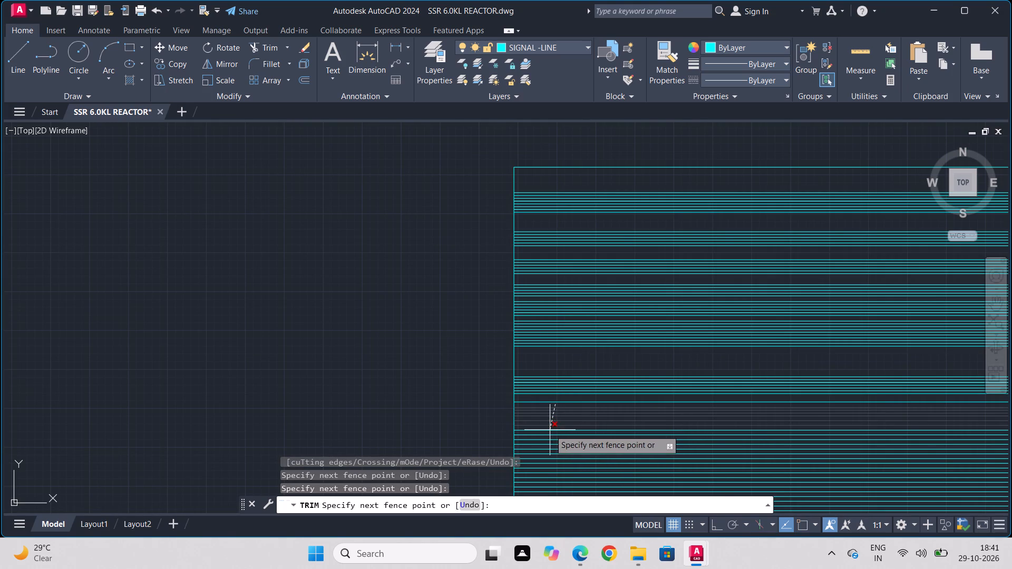
click(560, 399)
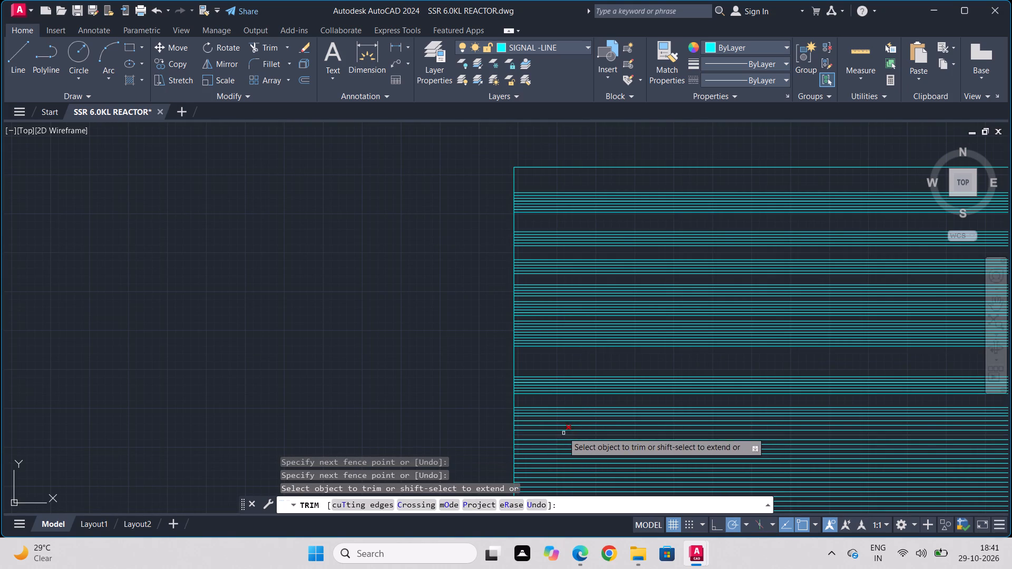
drag(566, 429, 566, 430)
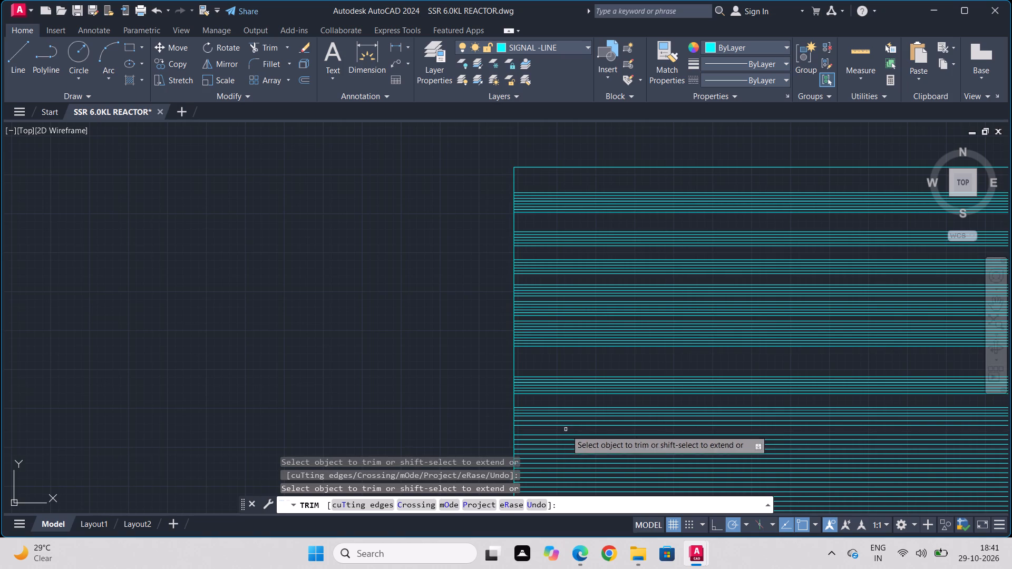
drag(566, 430, 564, 439)
drag(568, 431, 561, 448)
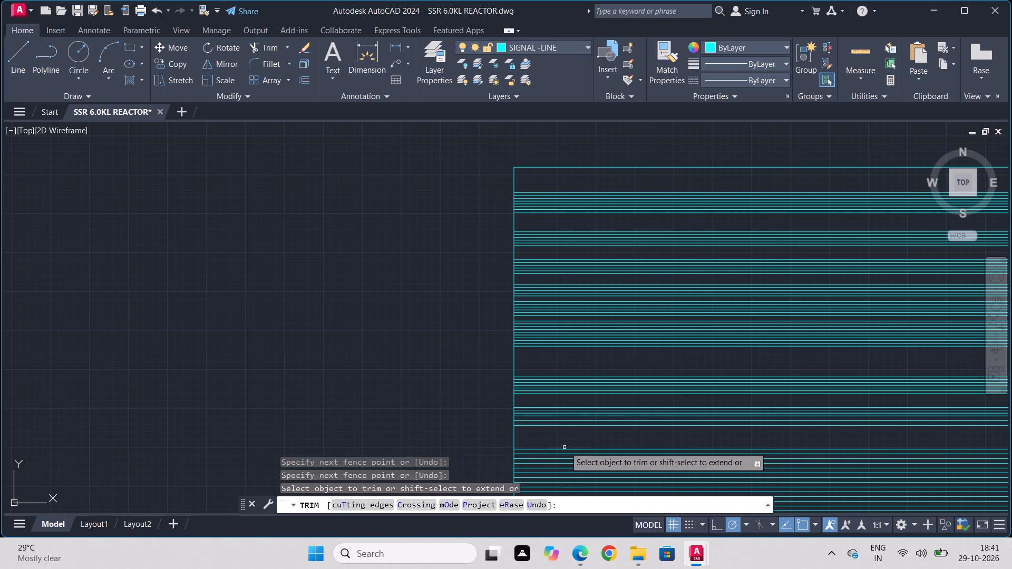
Continue trimming down the condenser stack, removing two more groups of adjacent lines from the evenly spaced section.
scroll(580, 444, down, 2)
middle_drag(580, 444, 580, 379)
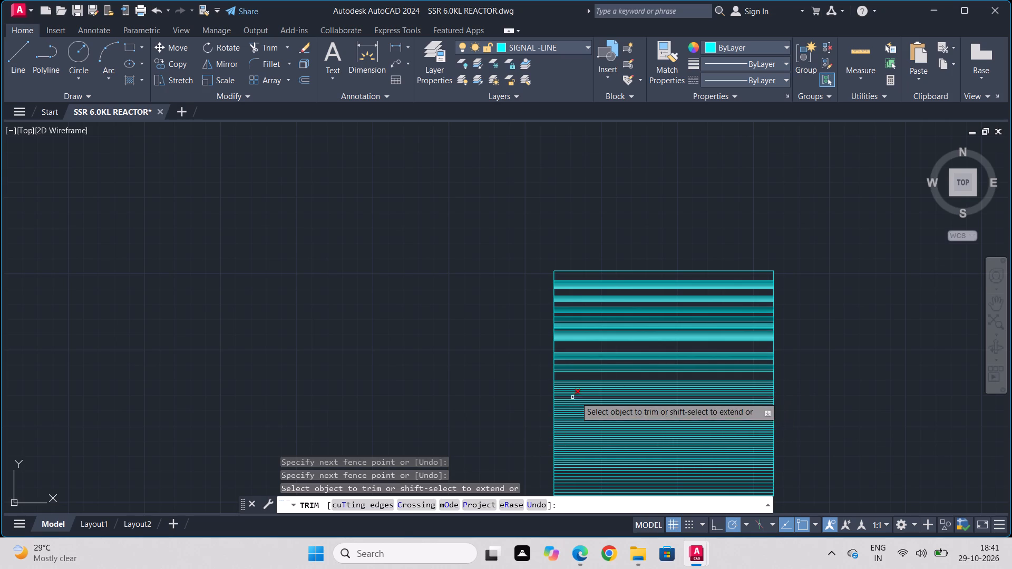
scroll(585, 394, up, 3)
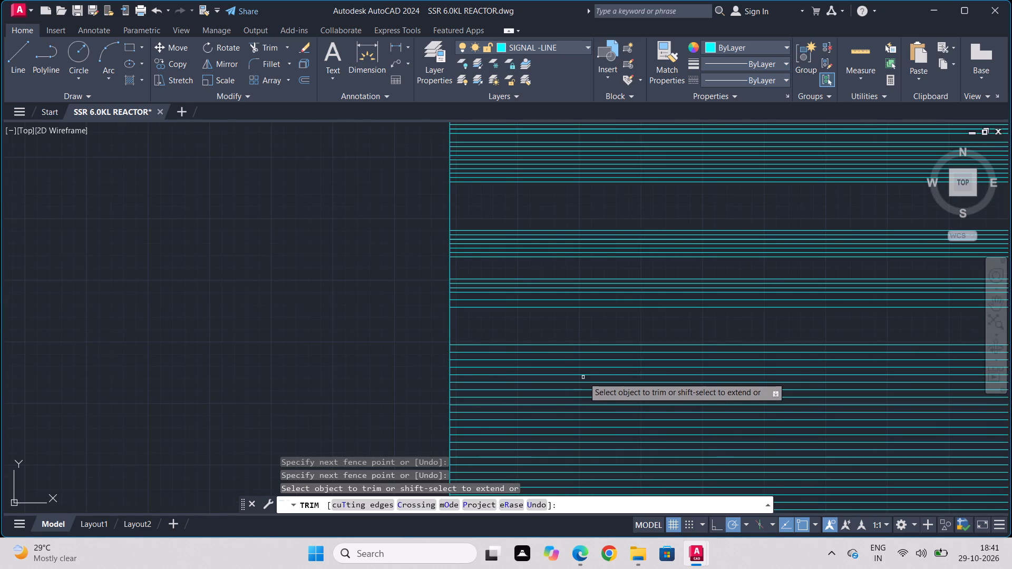
drag(585, 377, 579, 406)
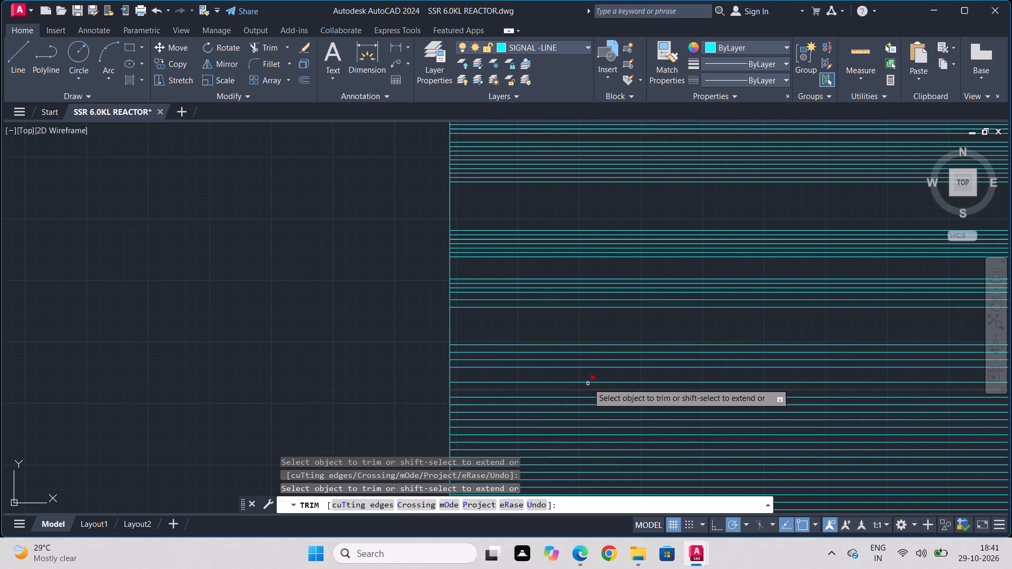
drag(590, 381, 582, 401)
drag(590, 379, 576, 409)
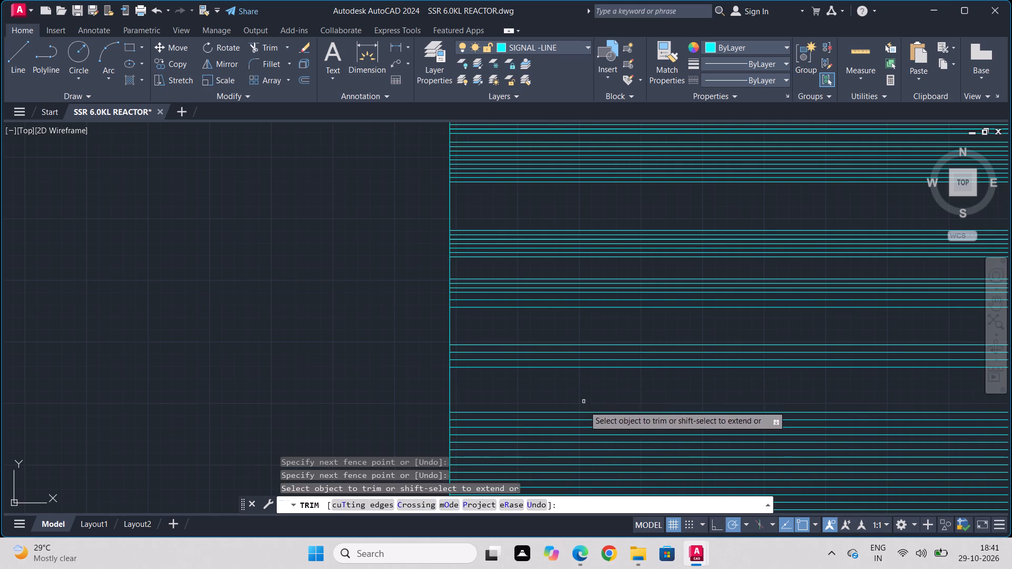
scroll(589, 473, down, 1)
middle_drag(615, 457, 617, 336)
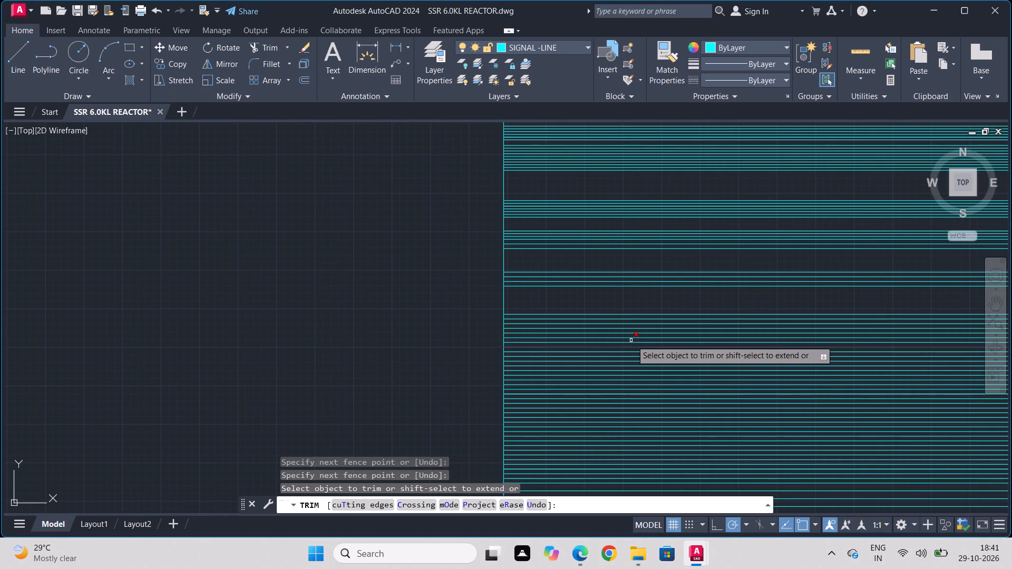
drag(631, 340, 627, 364)
Trim single and small groups of adjacent lines at intervals in the middle of the condenser's line stack.
scroll(627, 364, down, 2)
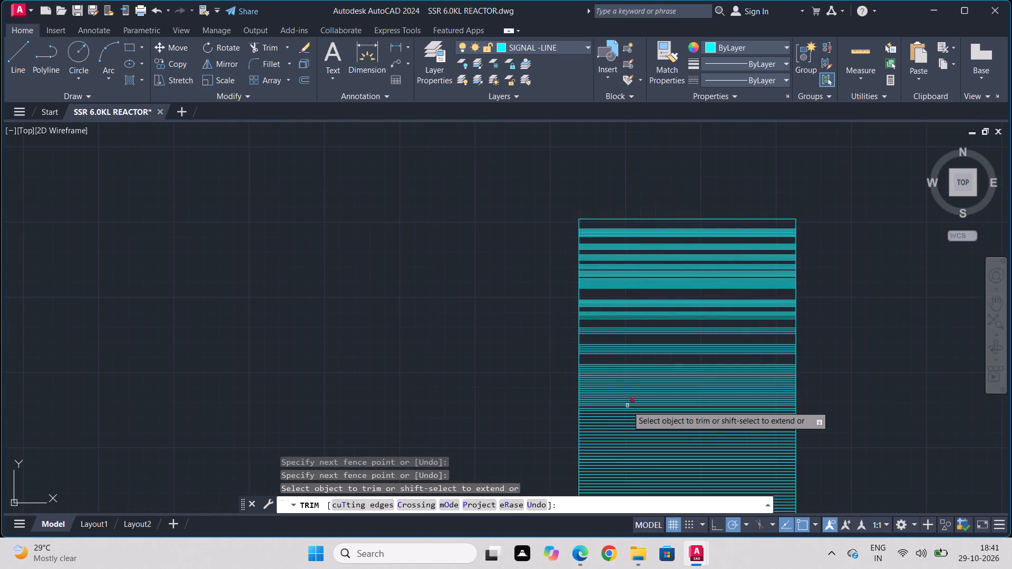
middle_drag(627, 406, 633, 311)
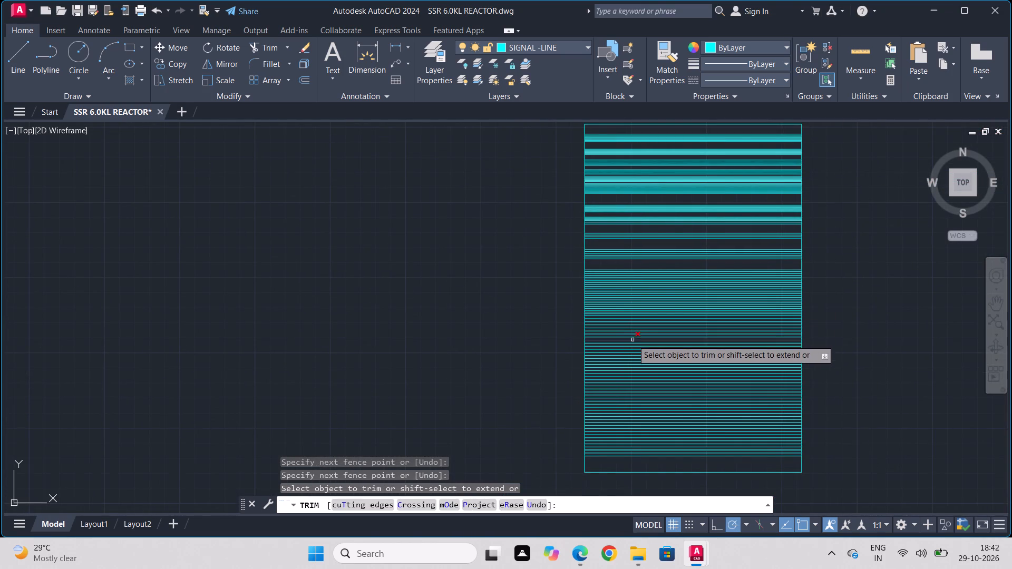
scroll(636, 302, up, 2)
scroll(498, 280, up, 1)
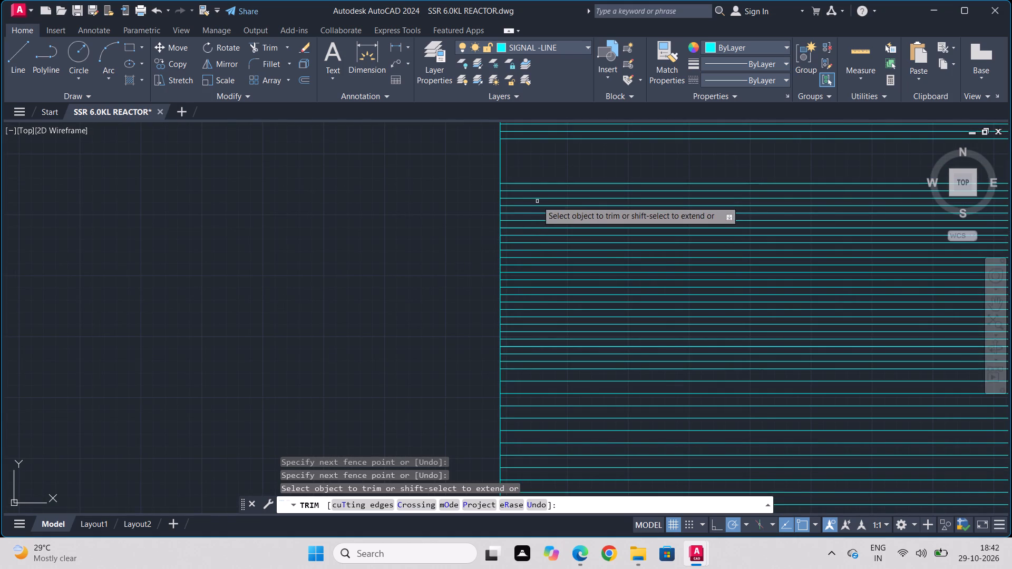
drag(524, 197, 522, 204)
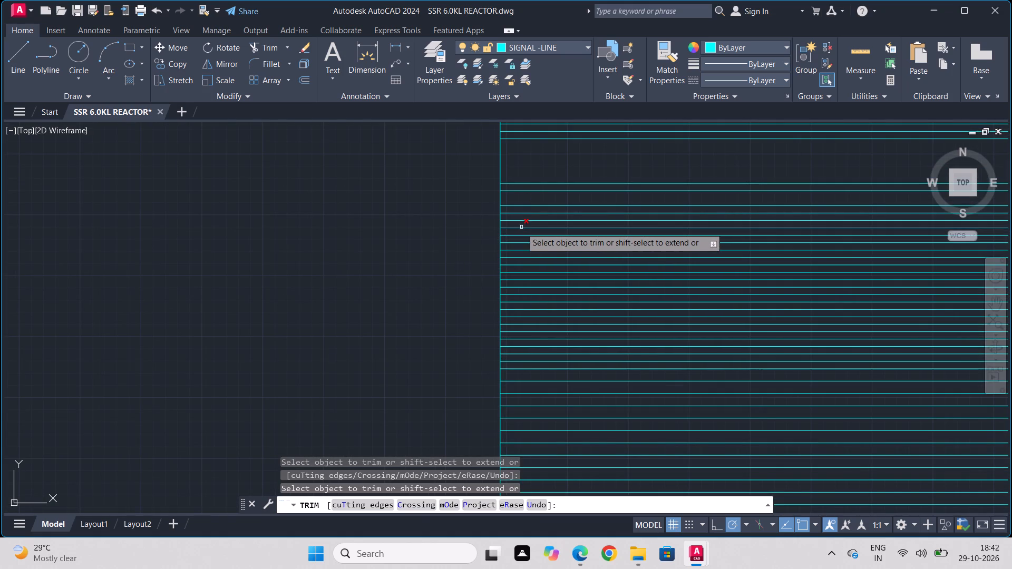
drag(521, 228, 518, 237)
drag(520, 225, 518, 234)
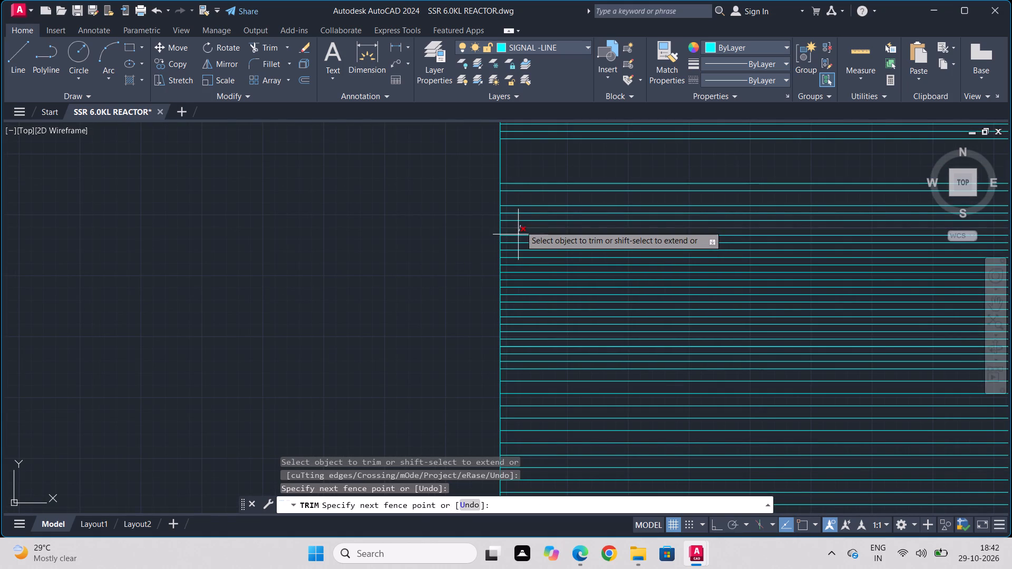
drag(518, 234, 518, 241)
drag(530, 273, 530, 279)
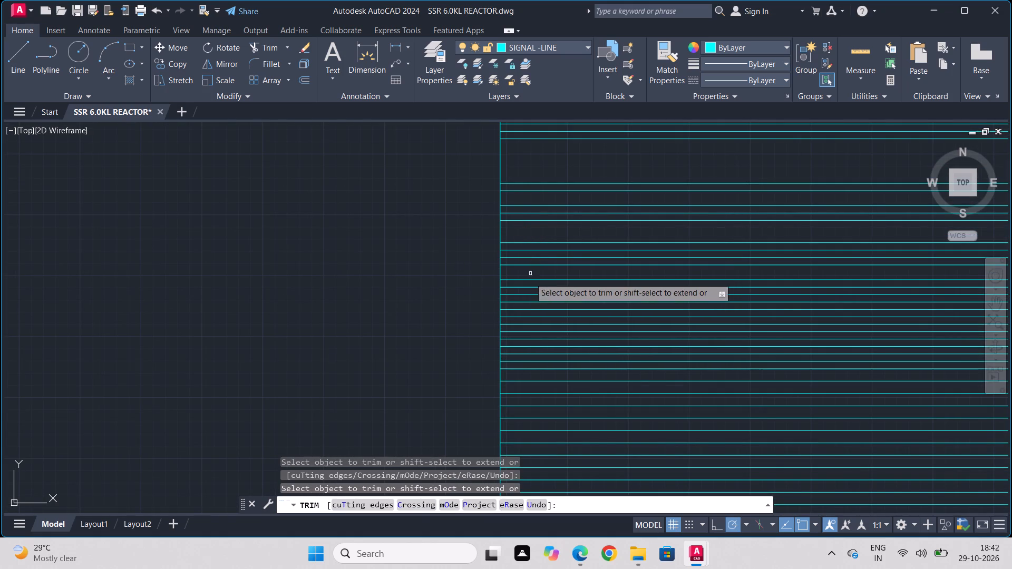
drag(530, 279, 525, 298)
drag(532, 273, 530, 300)
Fence-trim further groups of adjacent lines below the middle of the condenser stack, leaving short bands between the gaps.
scroll(554, 301, down, 1)
drag(543, 328, 545, 348)
scroll(550, 327, up, 3)
drag(554, 293, 545, 338)
scroll(555, 361, down, 2)
middle_drag(557, 366, 571, 225)
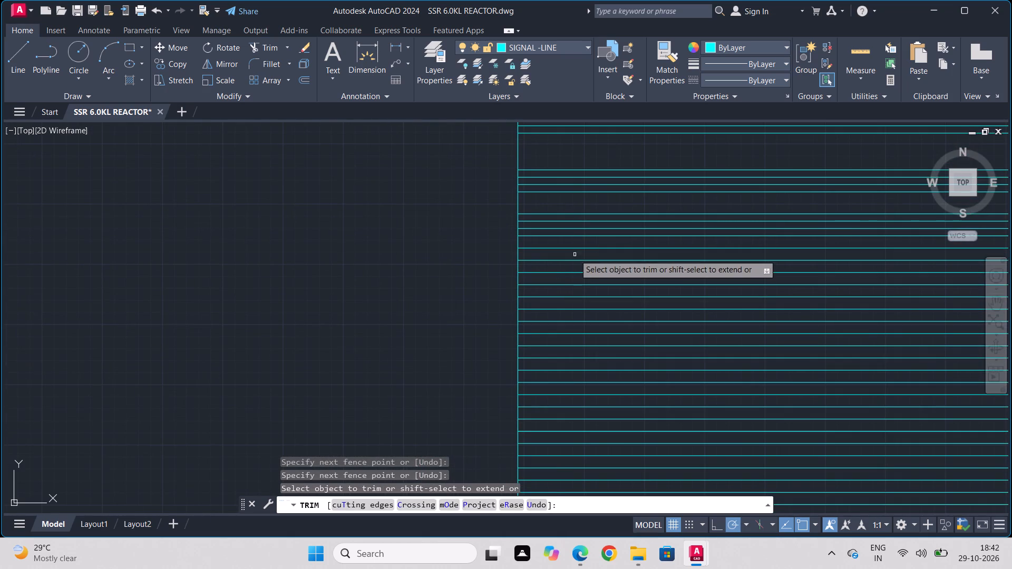
drag(575, 254, 572, 288)
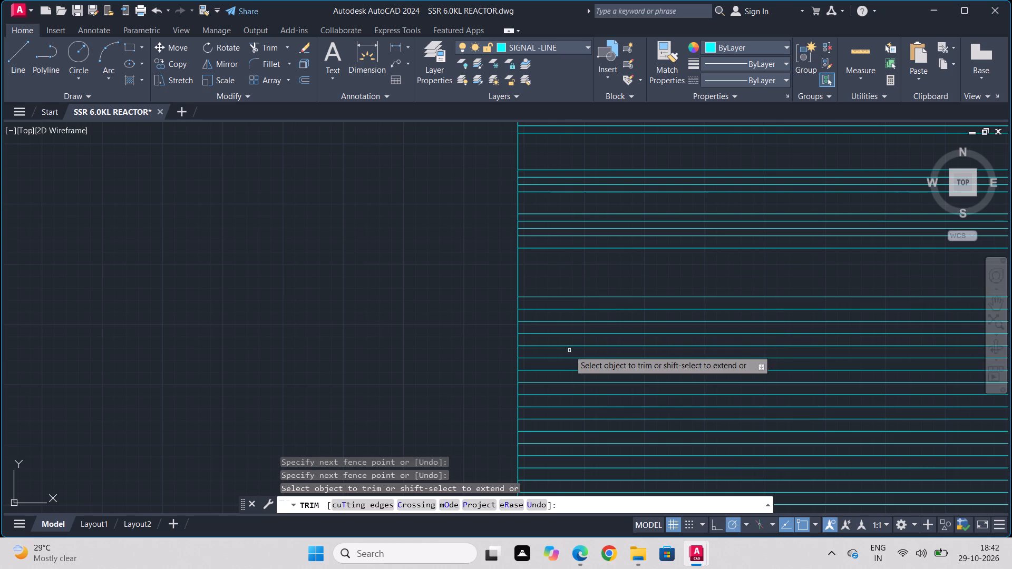
drag(578, 337, 575, 372)
Trim every third line in the upper part of the condenser stack's evenly spaced lower section, leaving pairs of lines.
scroll(590, 377, down, 2)
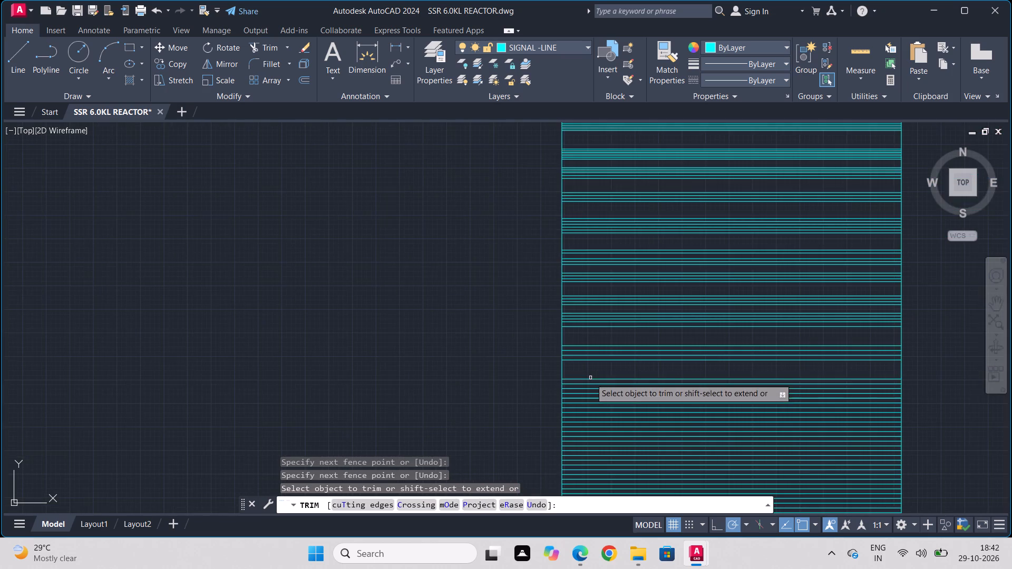
middle_drag(590, 378, 588, 251)
scroll(586, 310, up, 3)
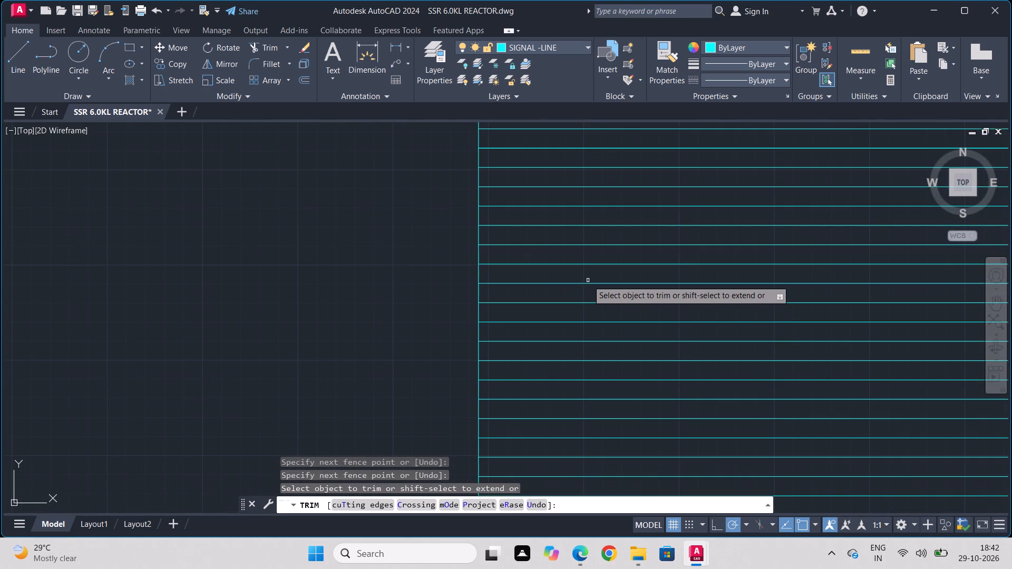
scroll(549, 249, down, 3)
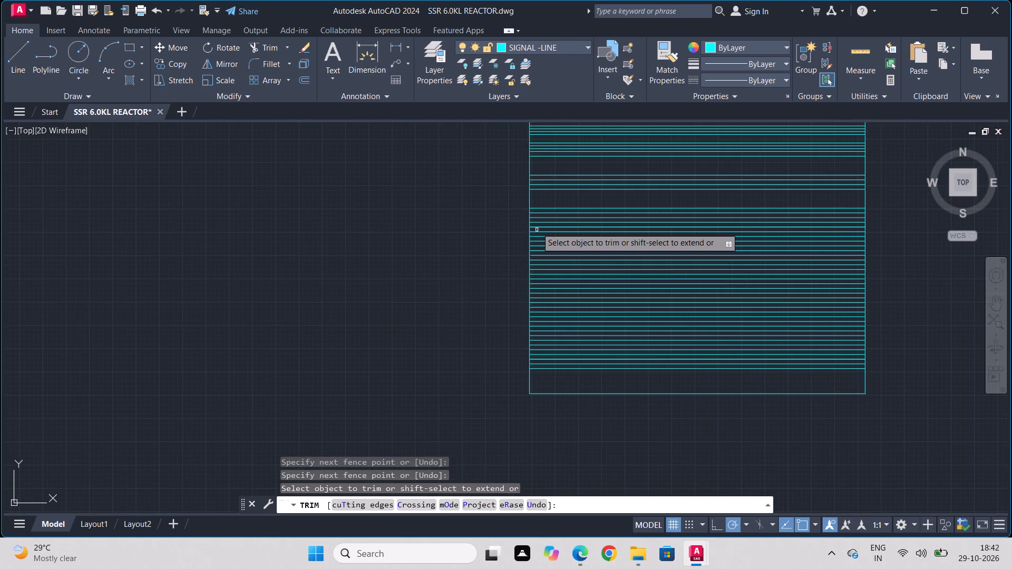
scroll(537, 227, up, 2)
drag(534, 202, 530, 217)
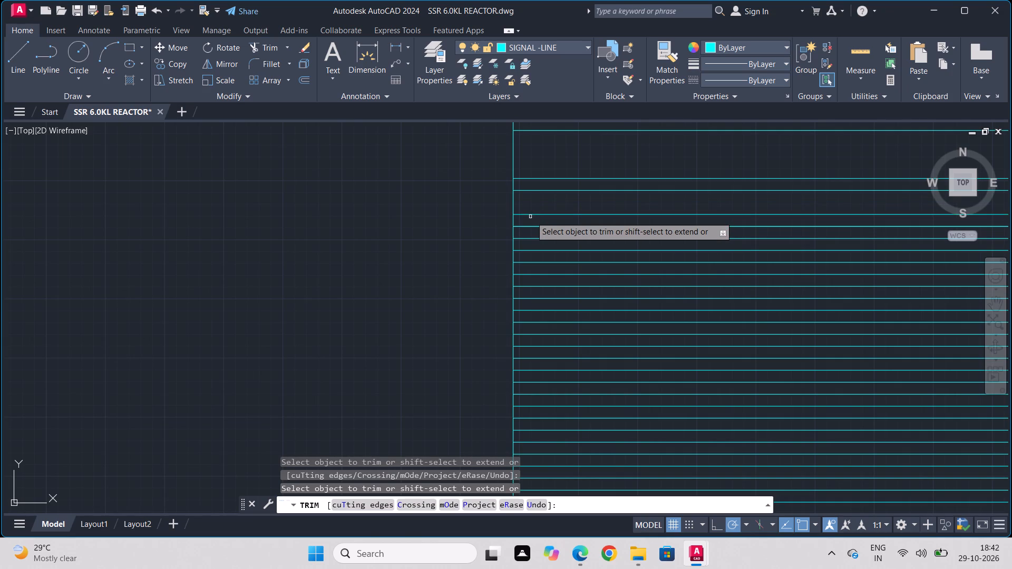
drag(538, 231, 535, 244)
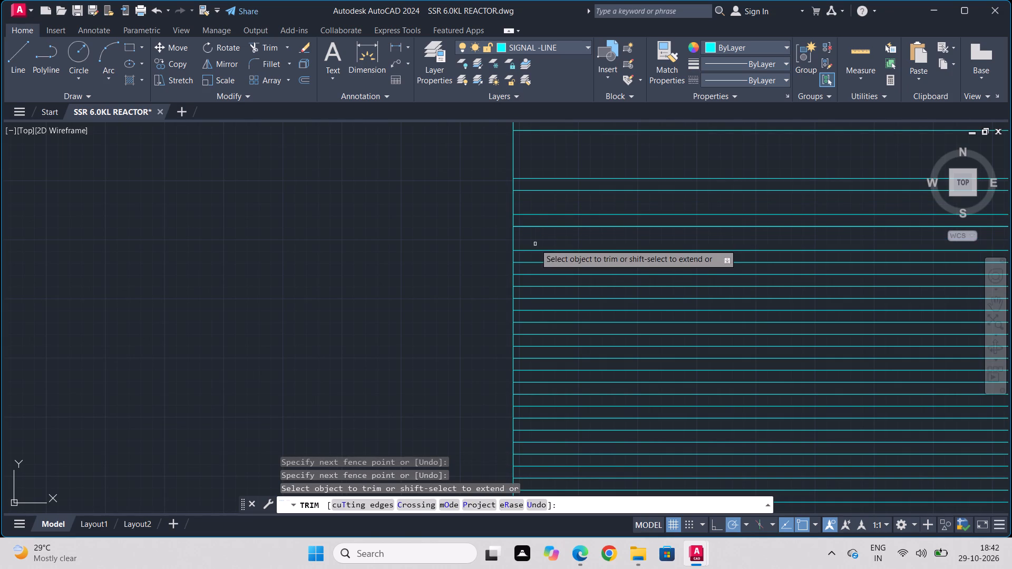
drag(530, 268, 526, 283)
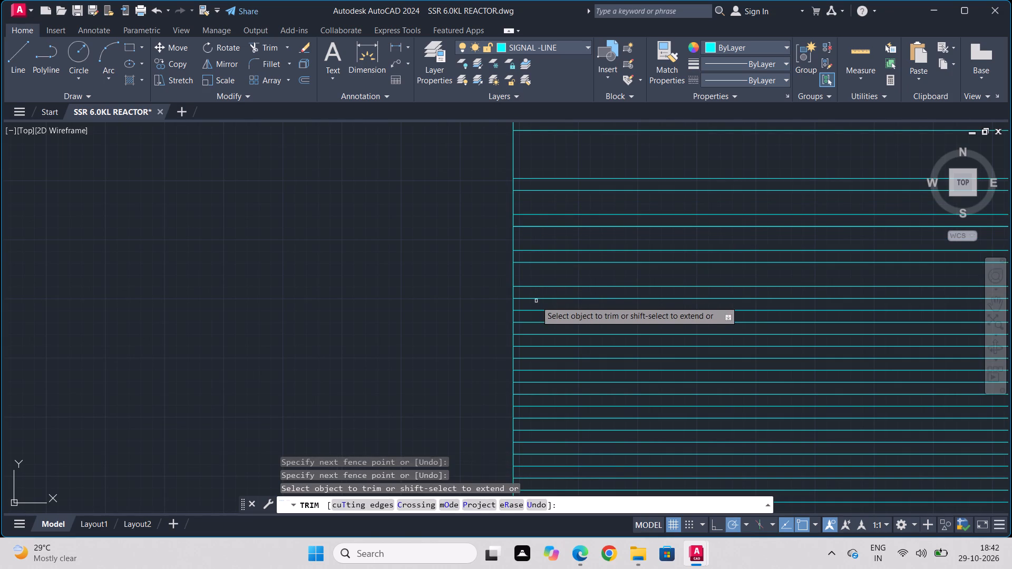
drag(536, 305, 536, 313)
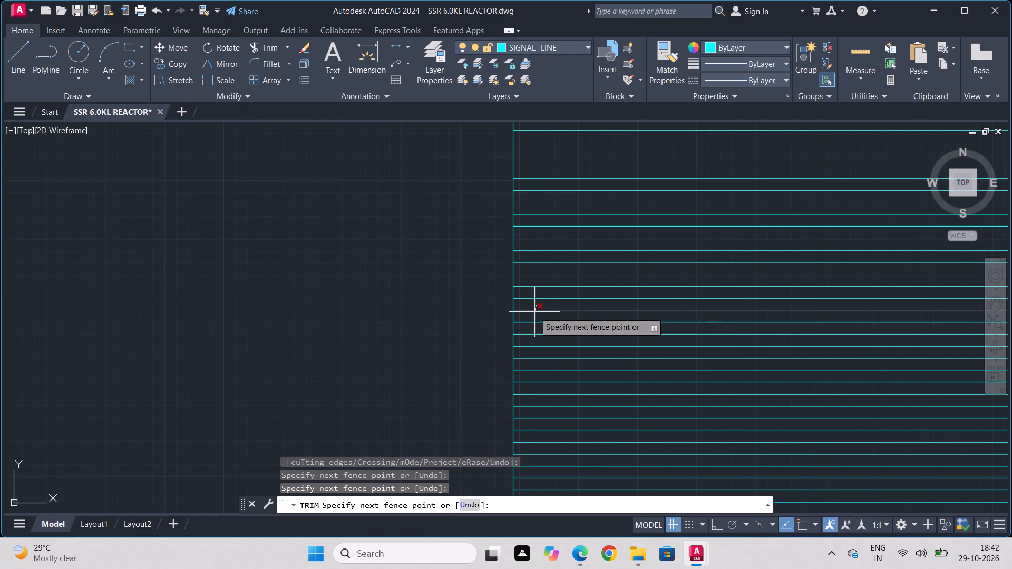
click(534, 312)
drag(541, 343, 533, 356)
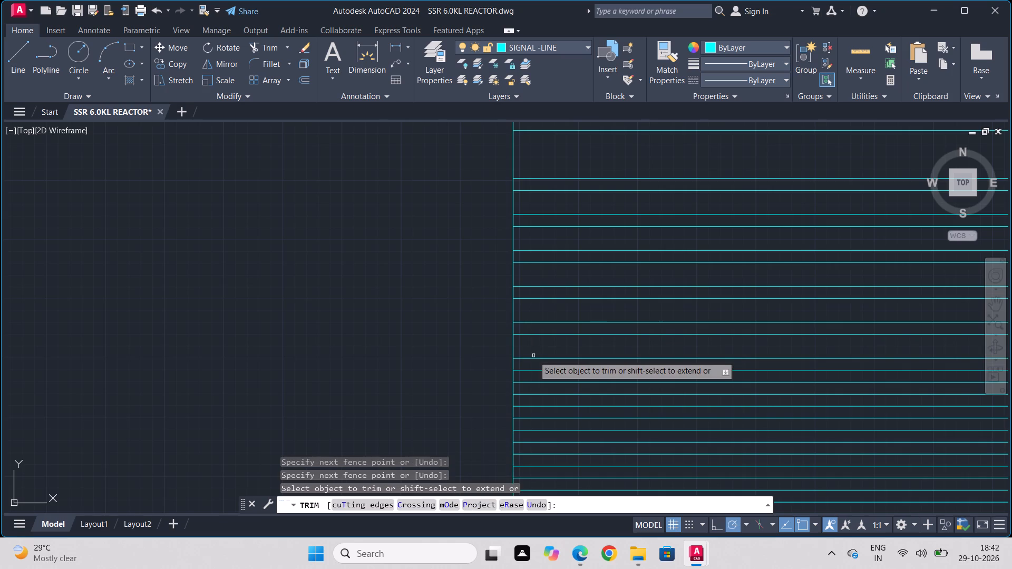
drag(531, 374, 531, 386)
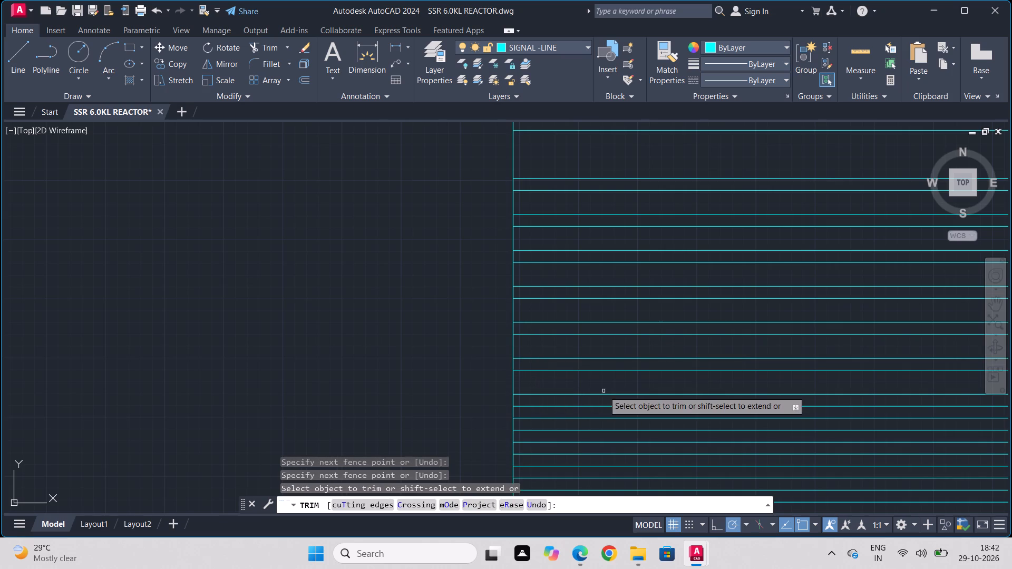
Continue trimming every third line down to the bottom of the condenser stack, leaving pairs, and end the Trim command.
middle_drag(604, 389, 604, 305)
scroll(539, 328, up, 2)
drag(522, 325, 508, 359)
scroll(559, 351, down, 1)
middle_drag(559, 351, 585, 250)
drag(557, 298, 550, 312)
drag(562, 350, 554, 371)
middle_drag(560, 375, 560, 266)
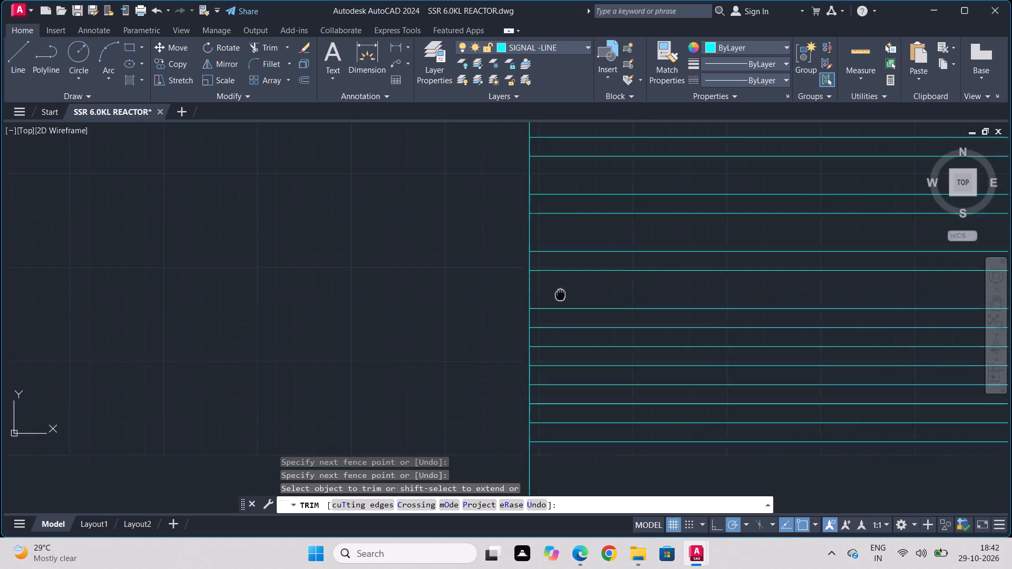
middle_drag(560, 266, 563, 232)
drag(561, 269, 557, 282)
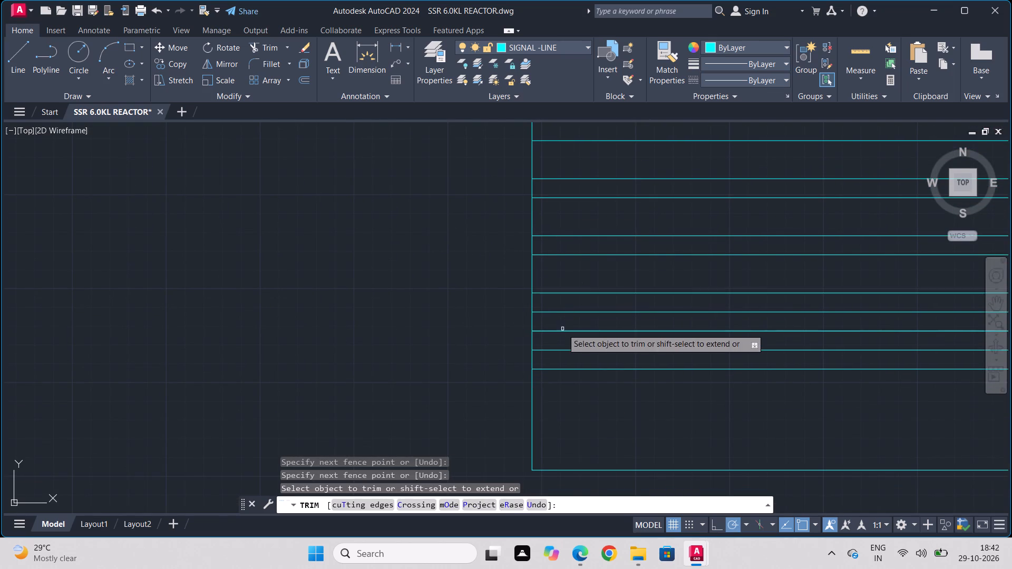
drag(562, 322, 550, 339)
scroll(631, 318, down, 3)
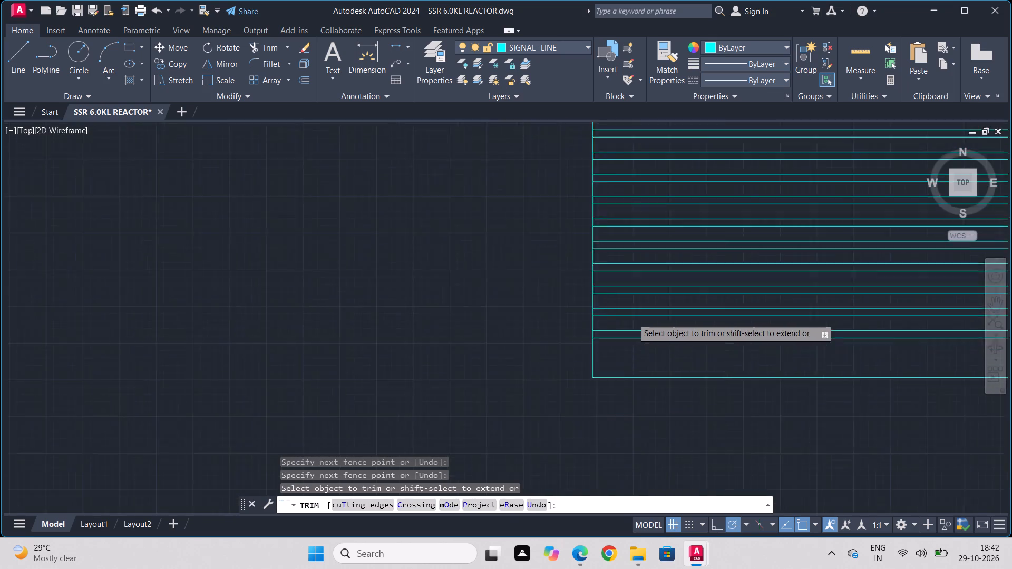
scroll(473, 310, down, 3)
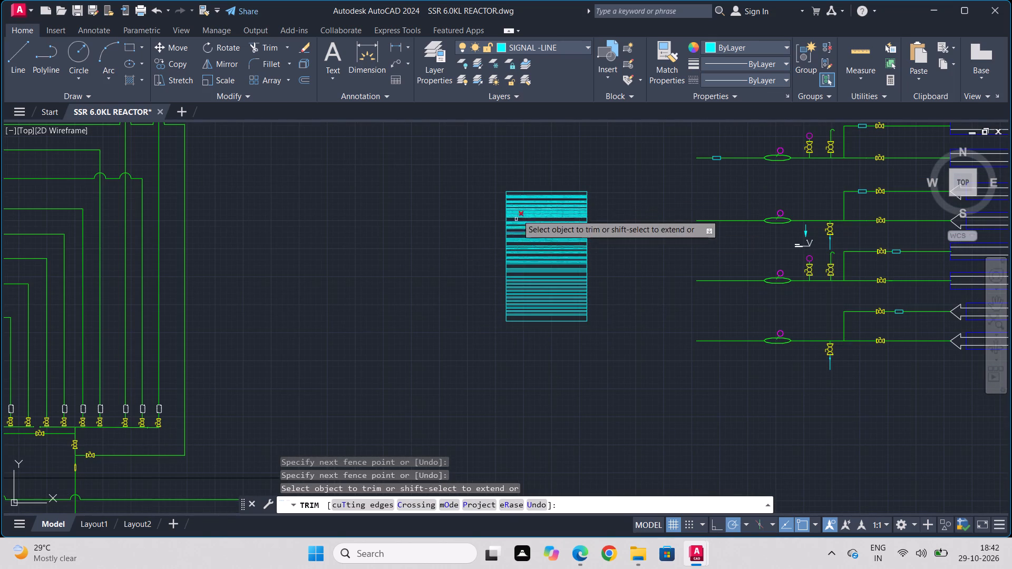
scroll(515, 211, up, 5)
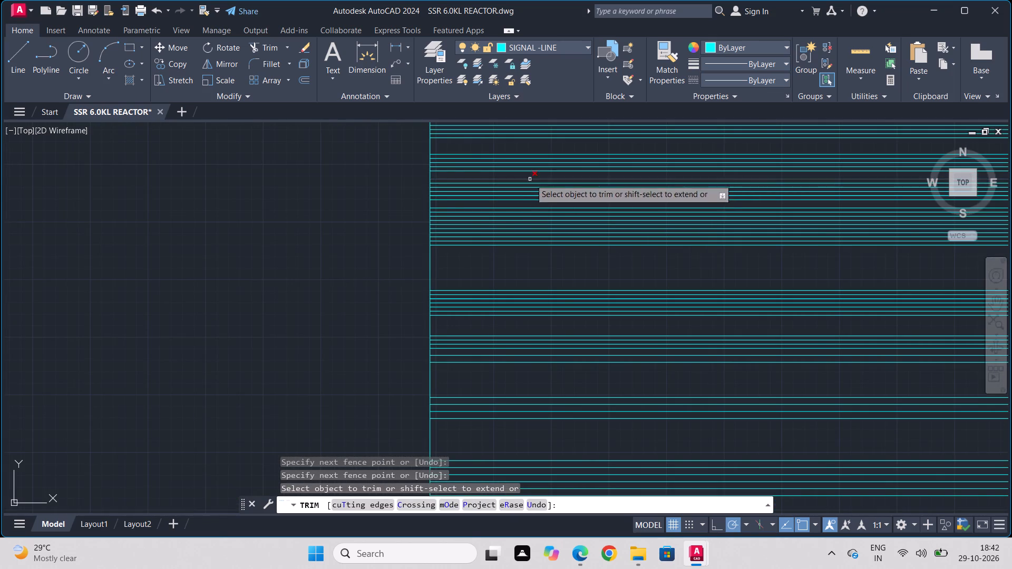
scroll(503, 188, down, 3)
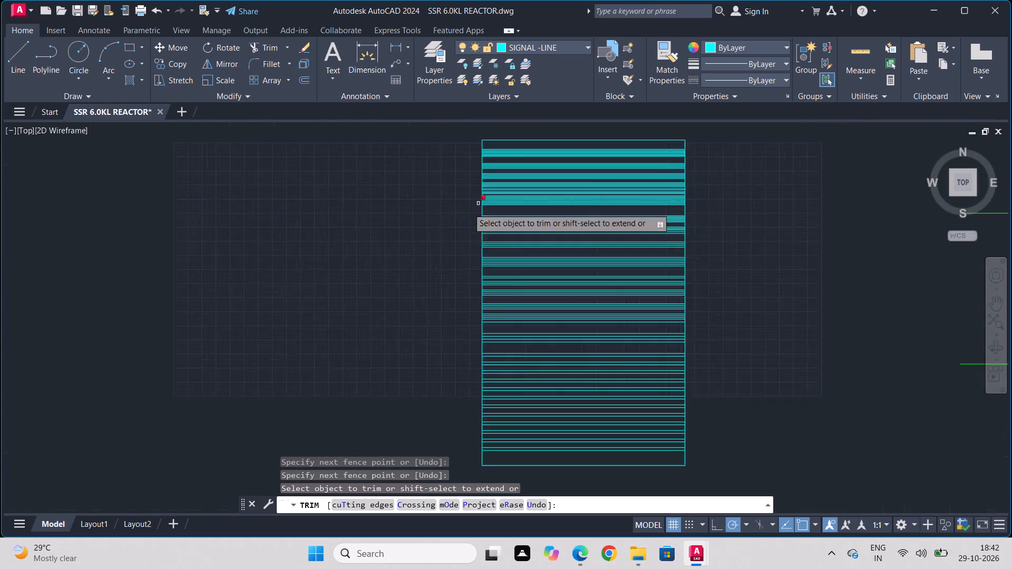
scroll(384, 268, down, 2)
middle_drag(344, 315, 571, 304)
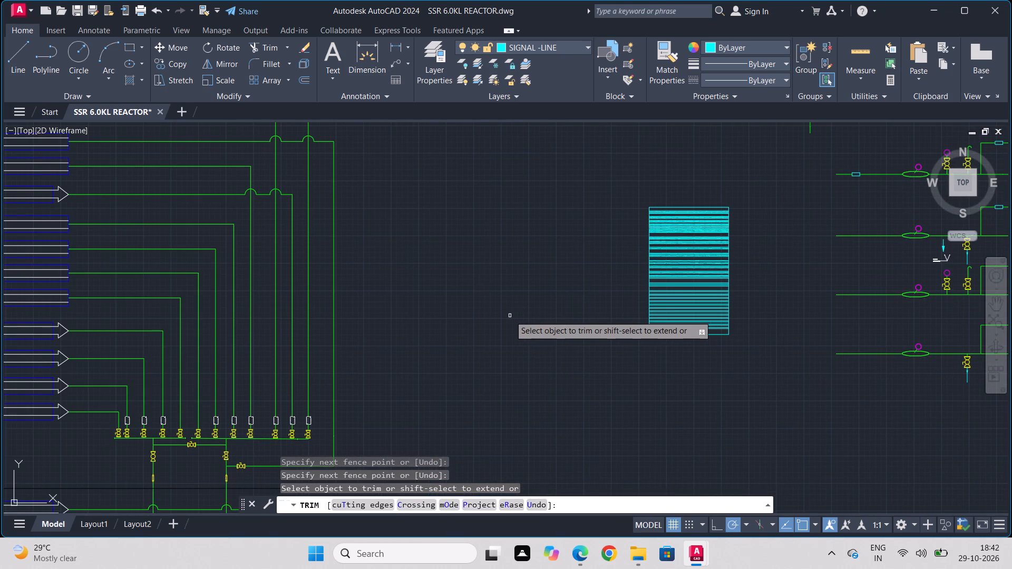
key(Escape)
Trim two groups of adjacent lines, three and five lines, from the dense bands above the wide gap in the condenser stack.
scroll(760, 209, up, 3)
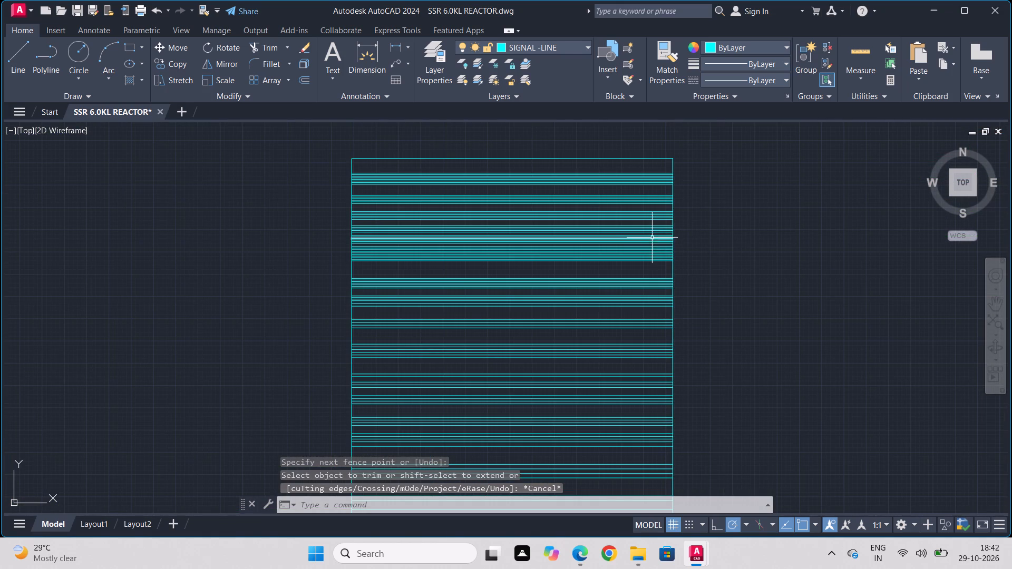
scroll(591, 233, up, 3)
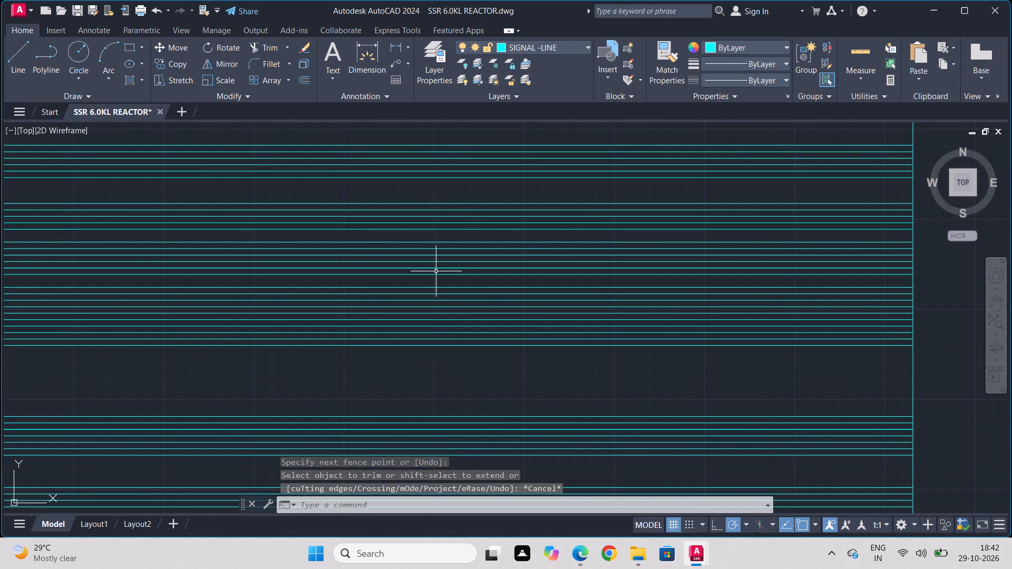
text(tr)
key(Return)
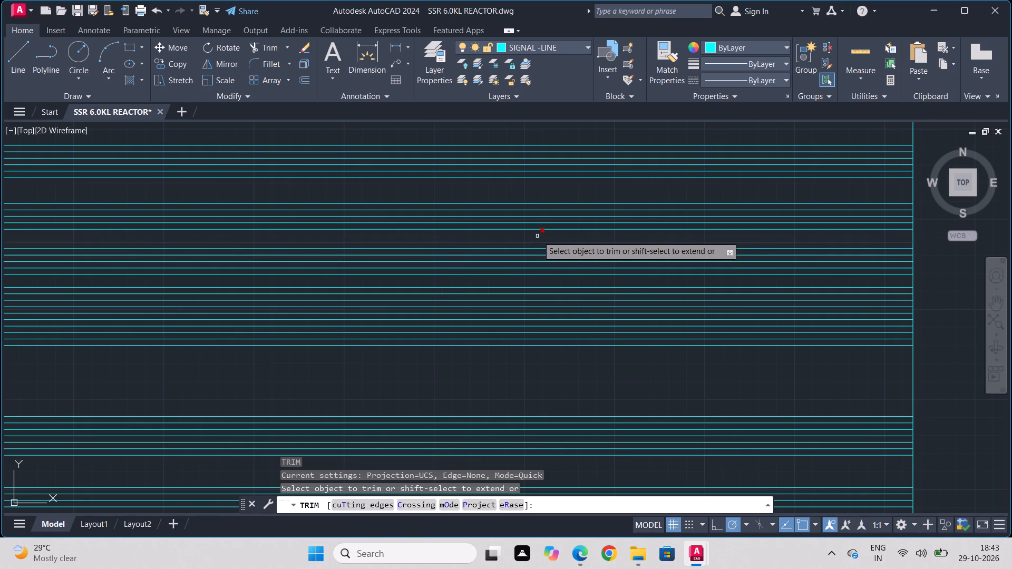
drag(538, 236, 527, 259)
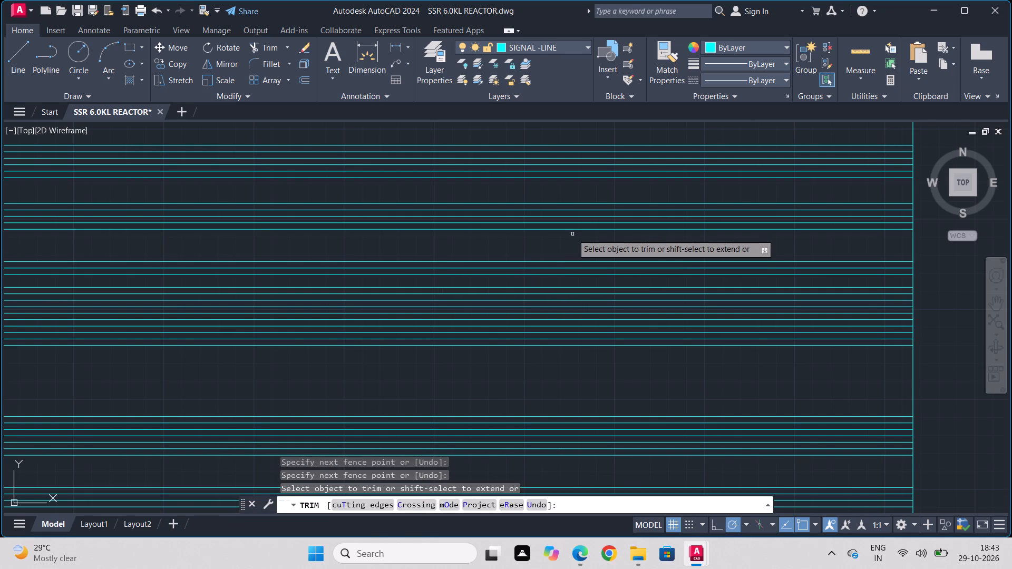
scroll(574, 234, down, 1)
scroll(560, 280, up, 3)
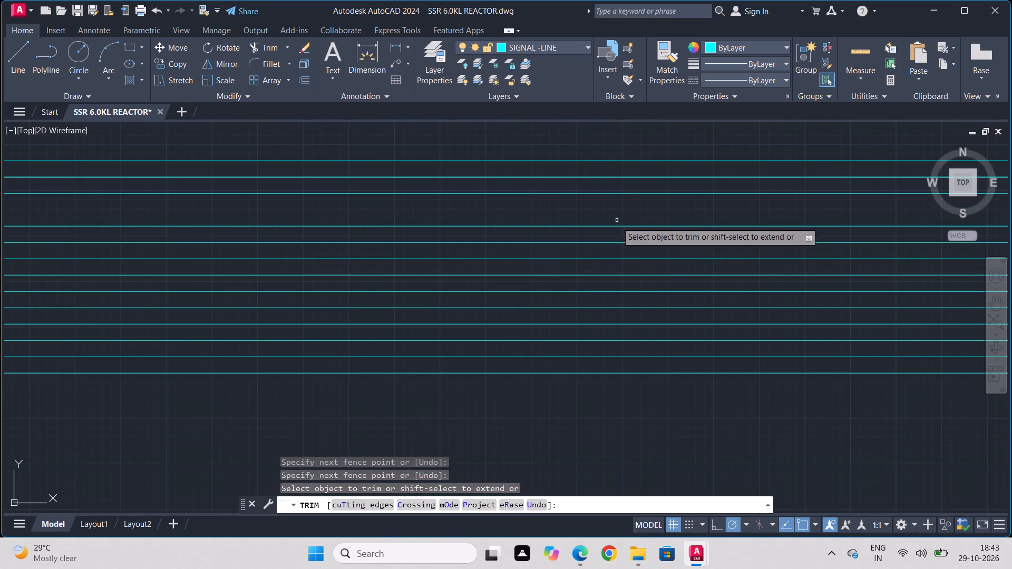
drag(621, 221, 548, 307)
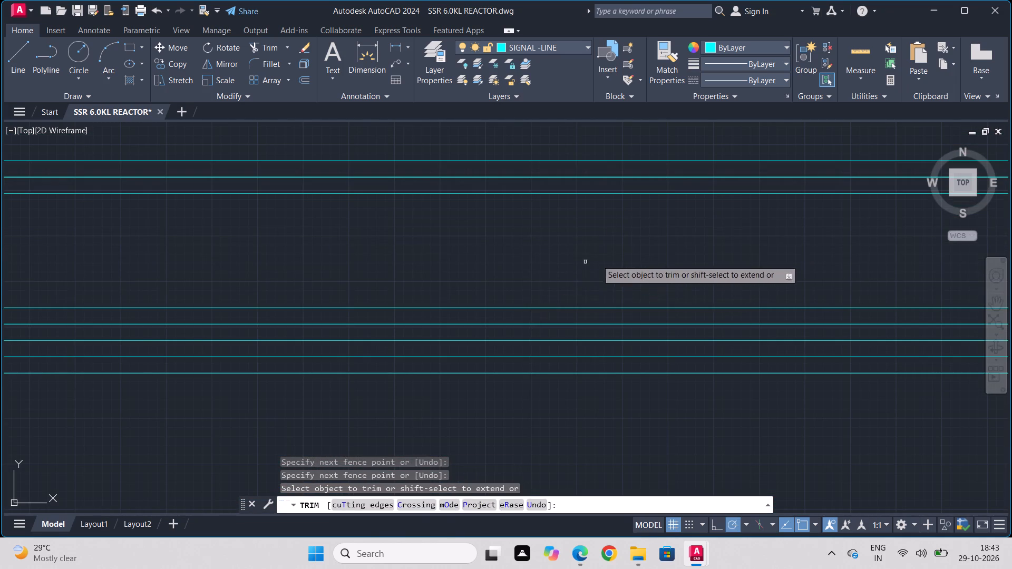
scroll(658, 280, down, 3)
scroll(531, 366, down, 1)
scroll(680, 379, down, 2)
middle_drag(673, 392, 719, 236)
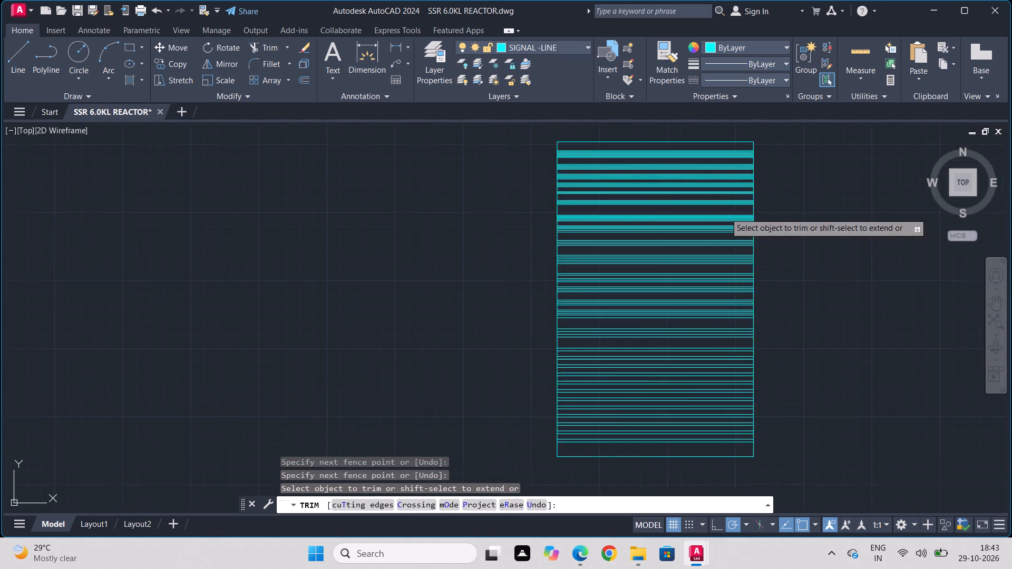
scroll(702, 261, down, 1)
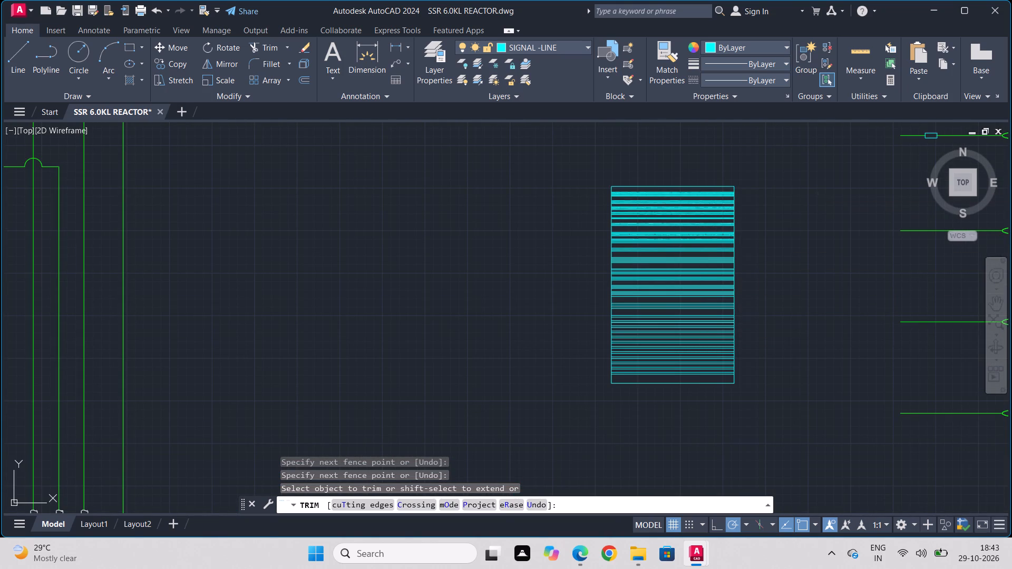
key(Escape)
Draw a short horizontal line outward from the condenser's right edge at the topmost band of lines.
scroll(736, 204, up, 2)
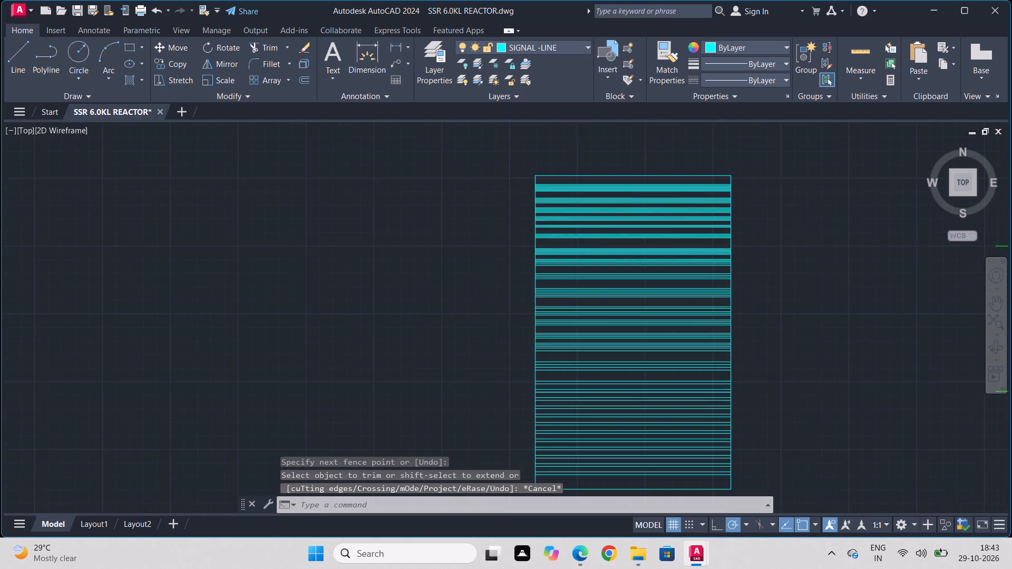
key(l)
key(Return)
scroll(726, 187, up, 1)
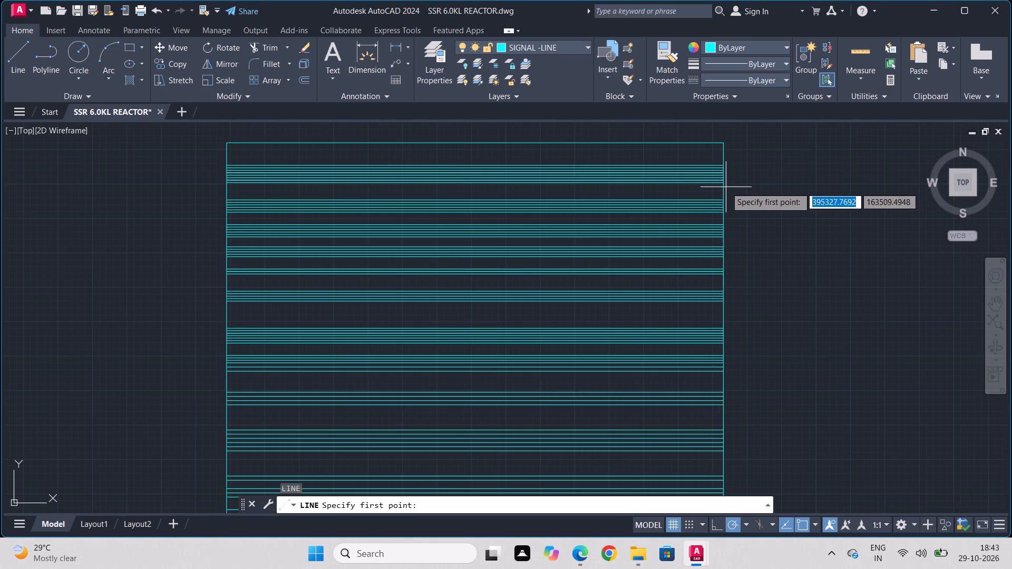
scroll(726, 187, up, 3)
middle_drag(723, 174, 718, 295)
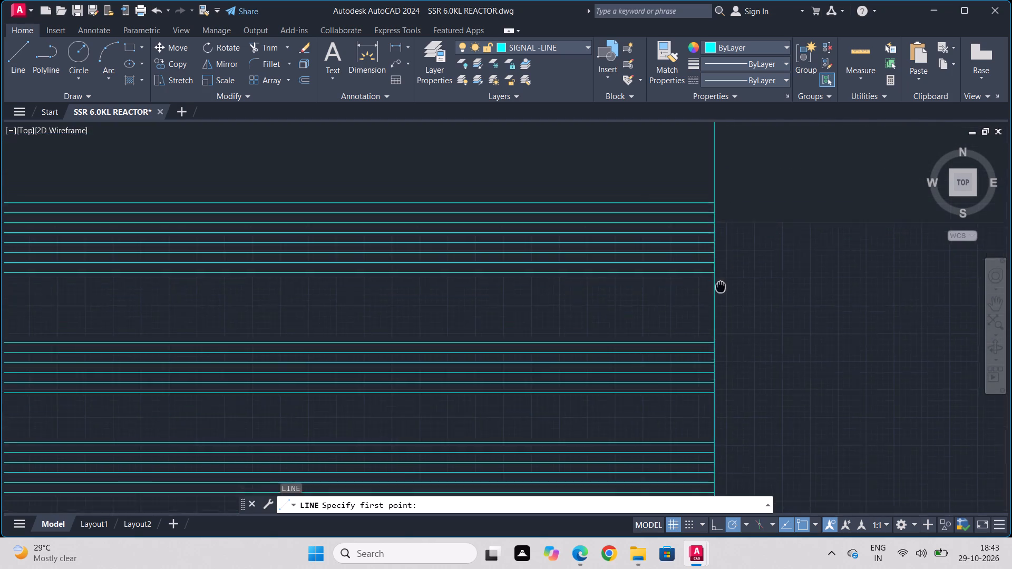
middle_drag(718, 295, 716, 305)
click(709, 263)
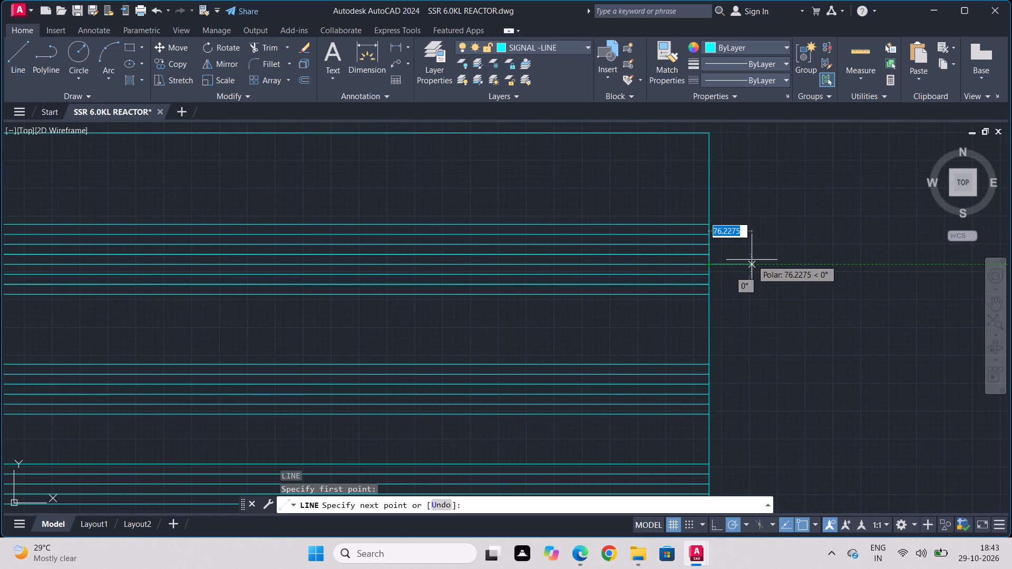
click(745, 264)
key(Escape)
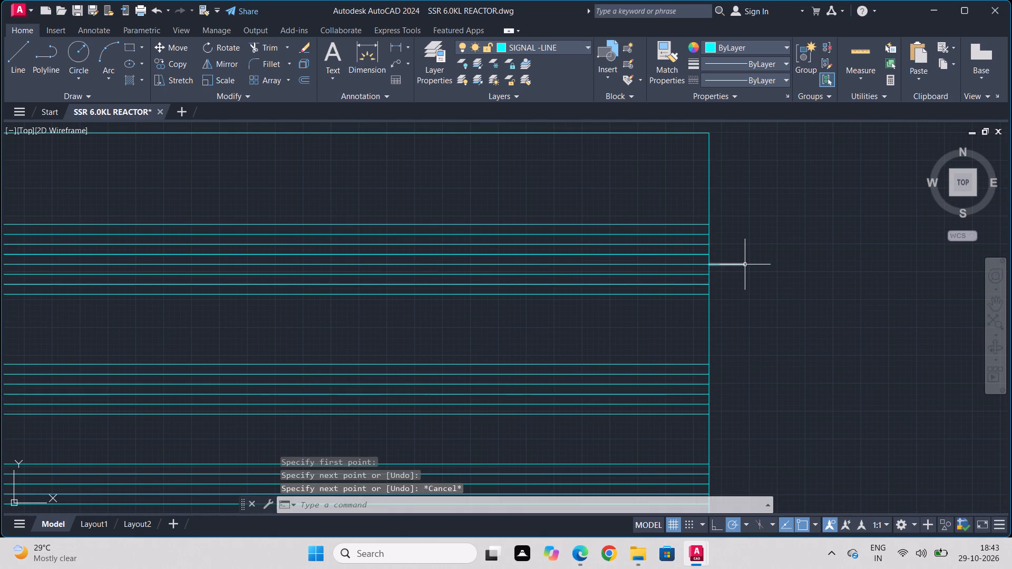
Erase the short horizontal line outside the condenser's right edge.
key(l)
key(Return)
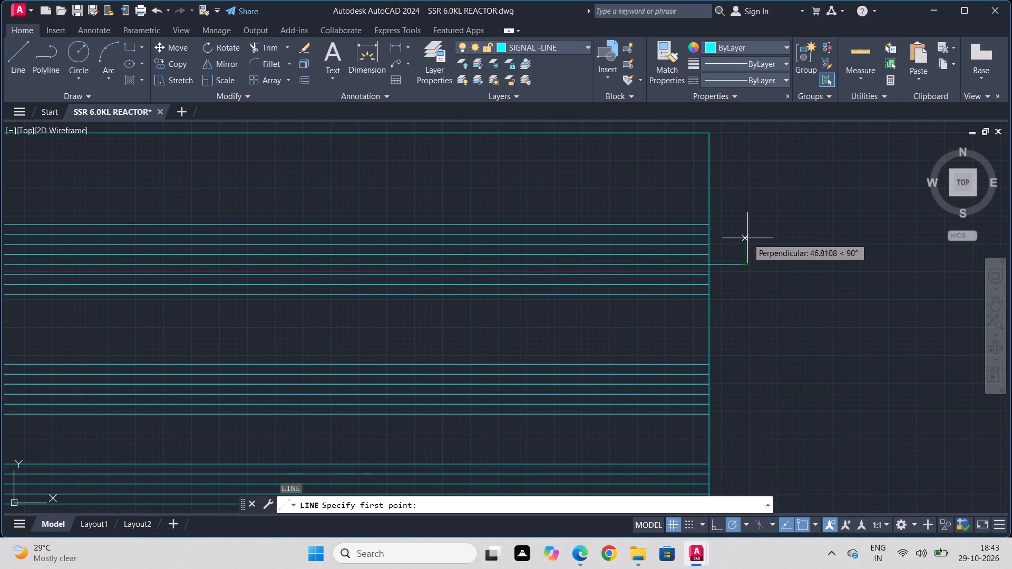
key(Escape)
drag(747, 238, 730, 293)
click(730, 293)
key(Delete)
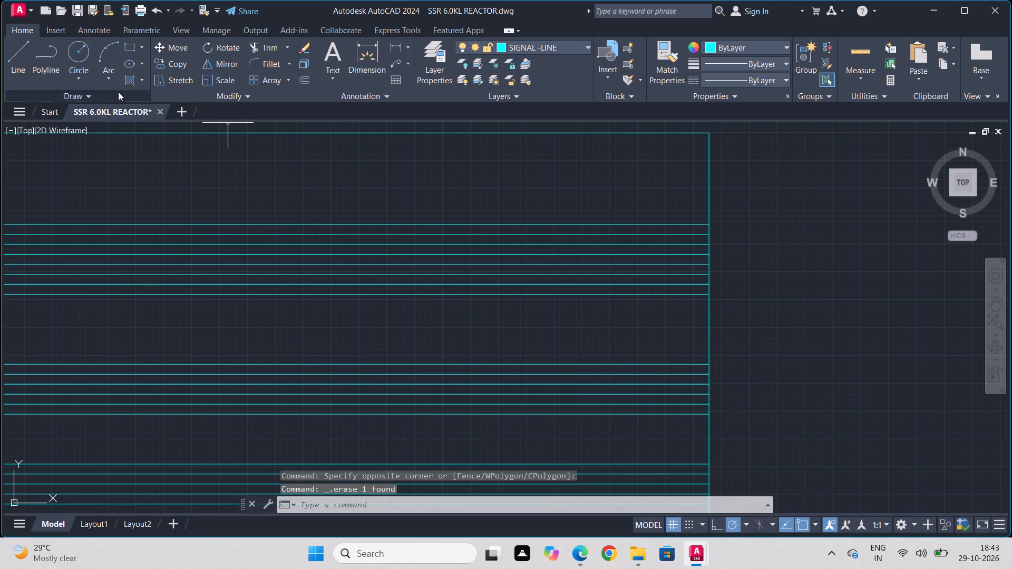
Make PROCESS LINE the current layer.
click(431, 54)
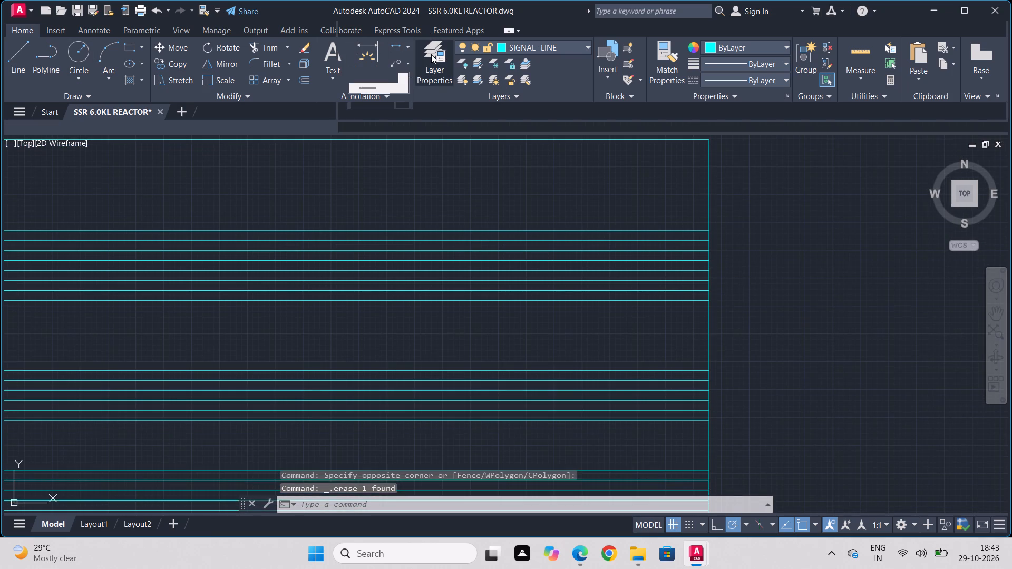
scroll(523, 70, down, 4)
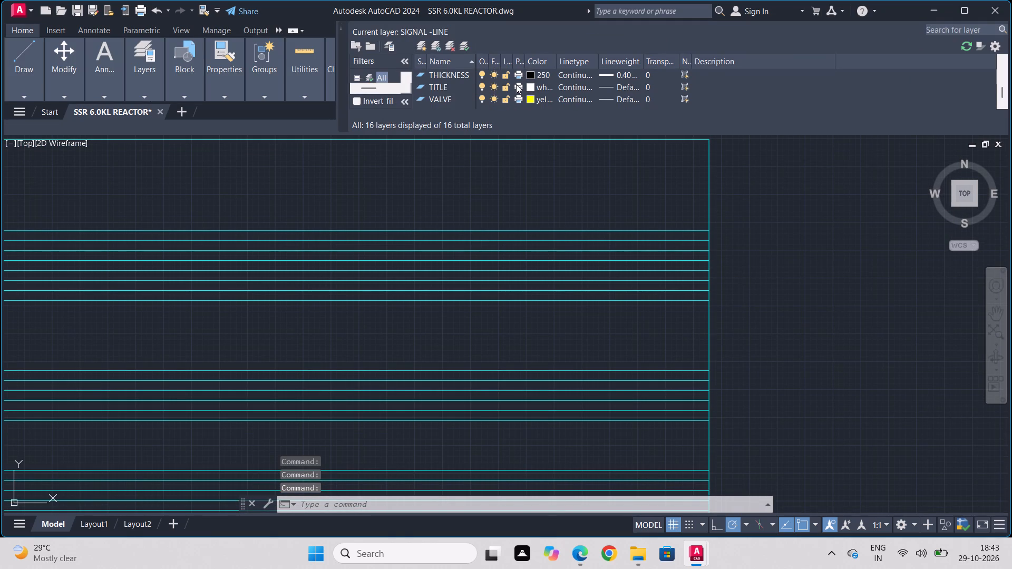
scroll(516, 84, up, 3)
scroll(510, 86, down, 2)
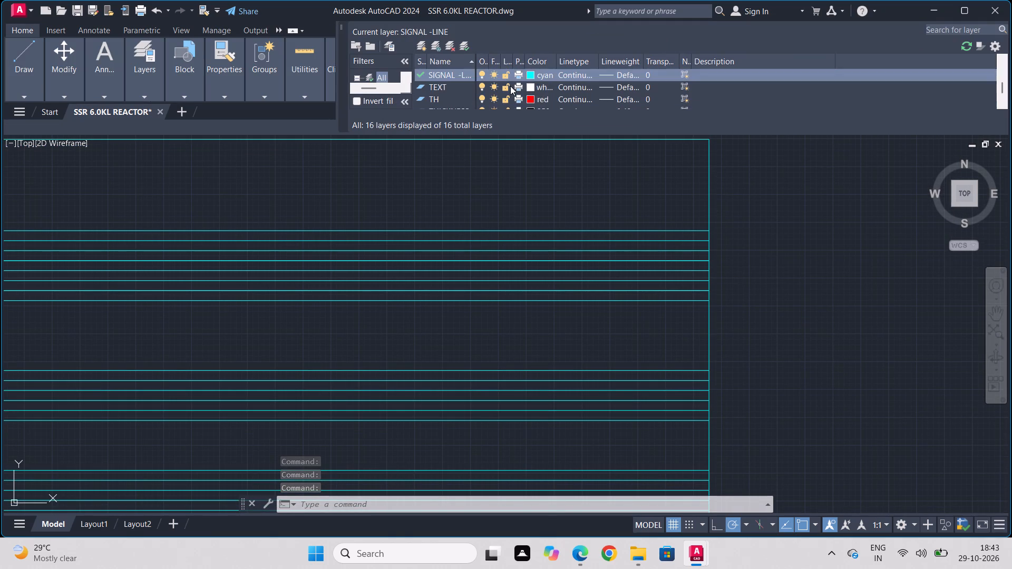
scroll(510, 86, up, 2)
scroll(510, 86, down, 2)
scroll(510, 86, up, 1)
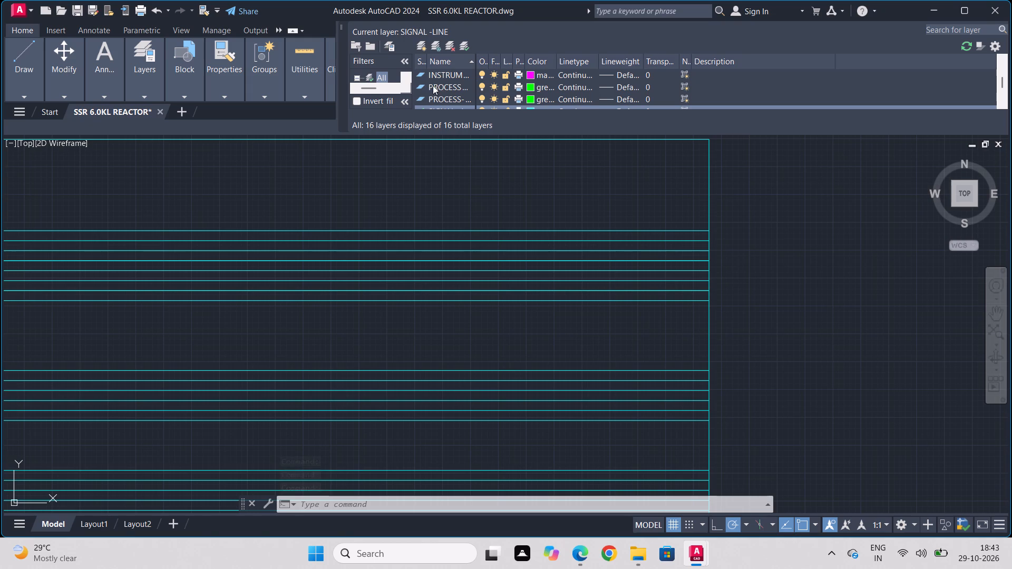
double_click(420, 91)
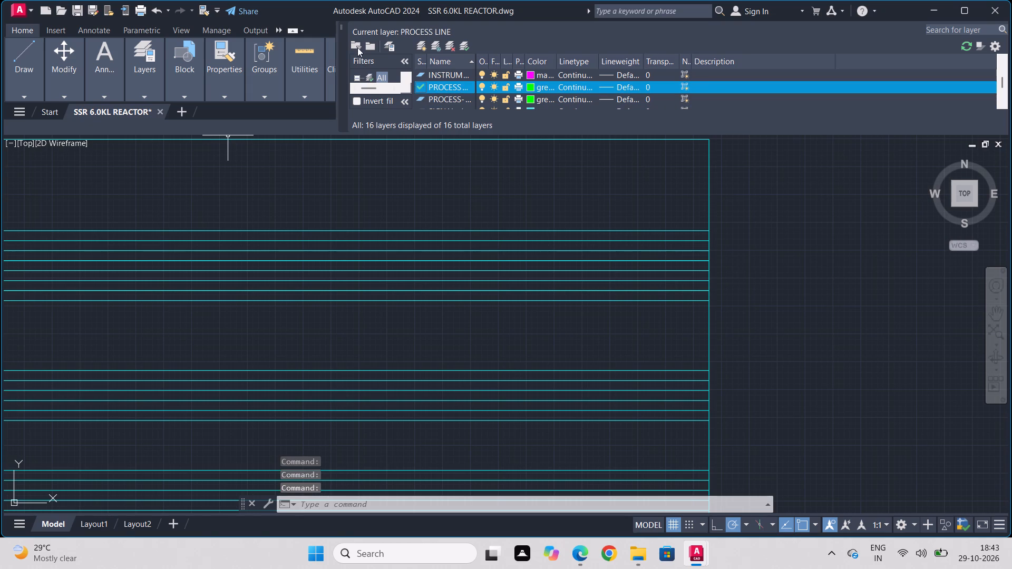
click(345, 28)
Draw a short horizontal nozzle stub outward from the condenser's right edge at the topmost band, capped by a vertical flange line.
click(21, 57)
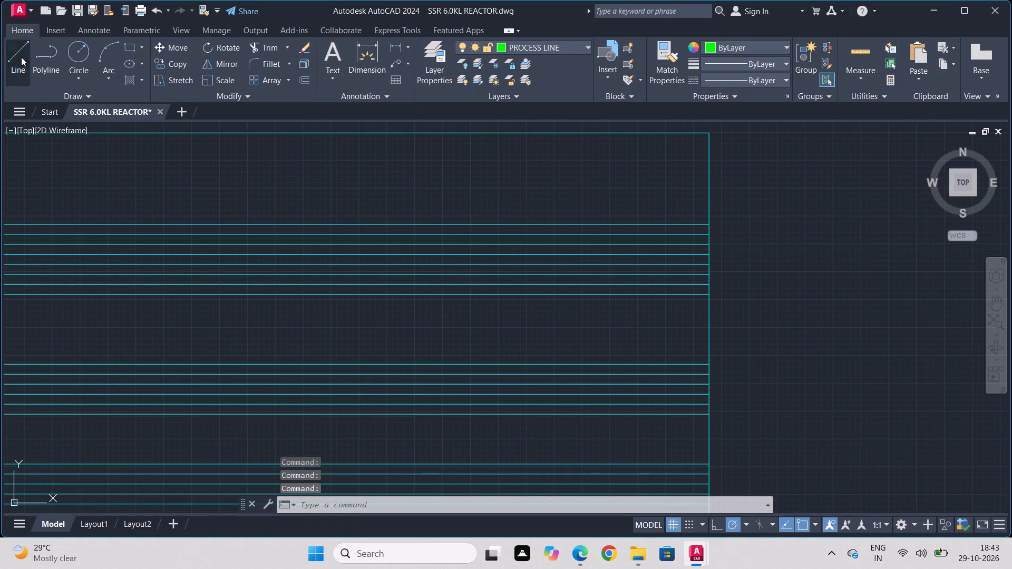
click(712, 247)
click(742, 242)
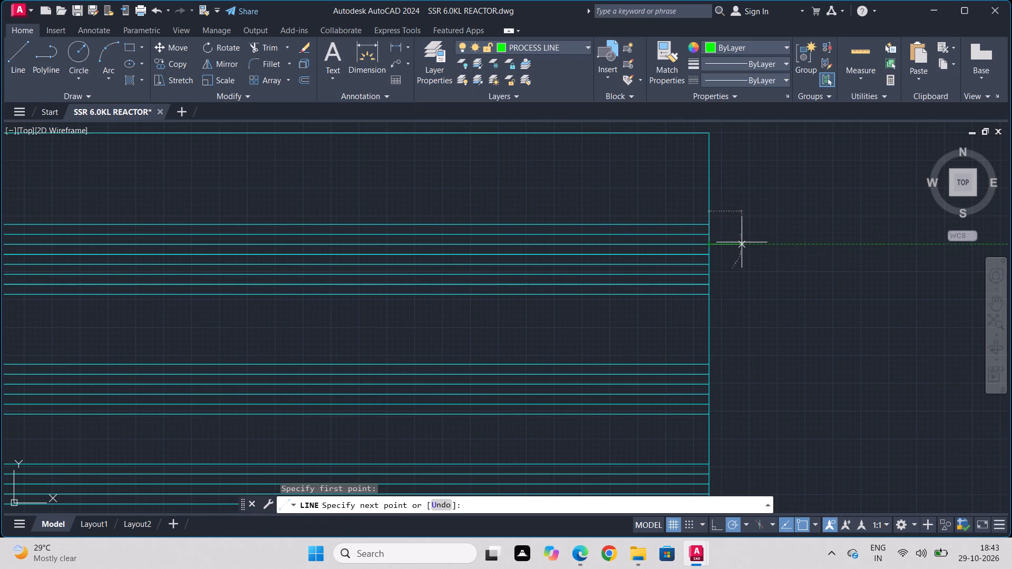
key(Escape)
key(l)
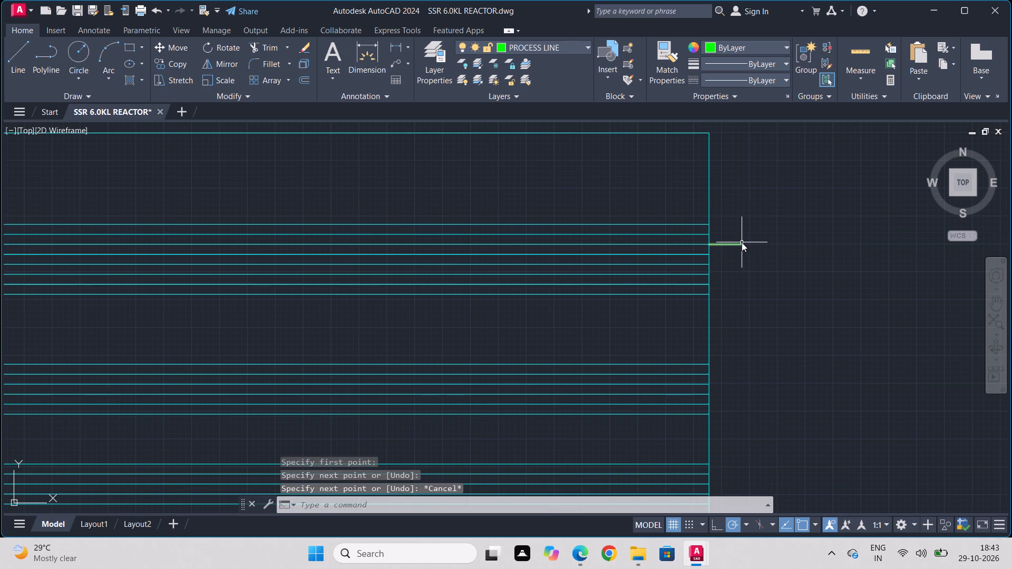
key(Return)
drag(738, 222, 743, 237)
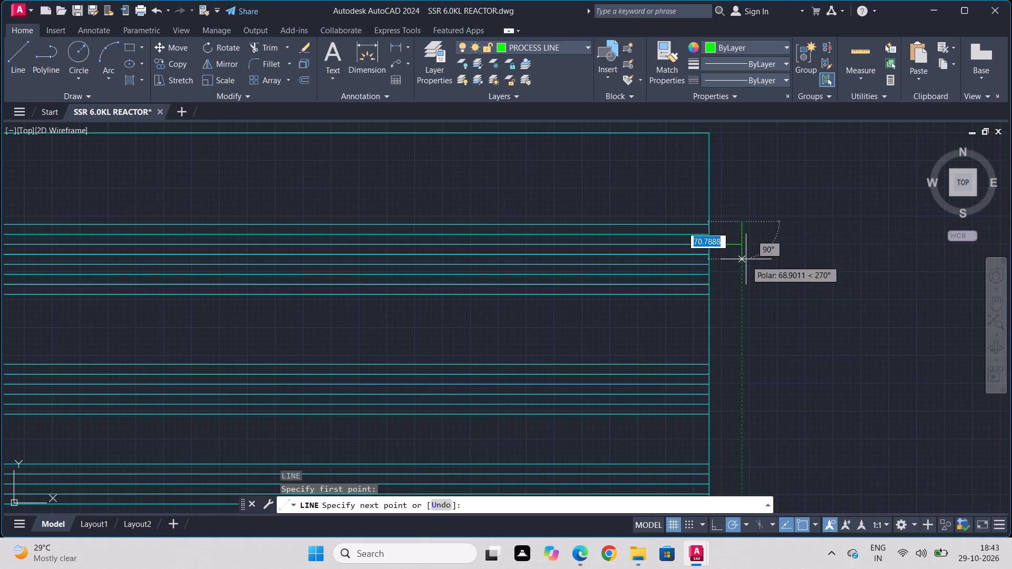
click(745, 267)
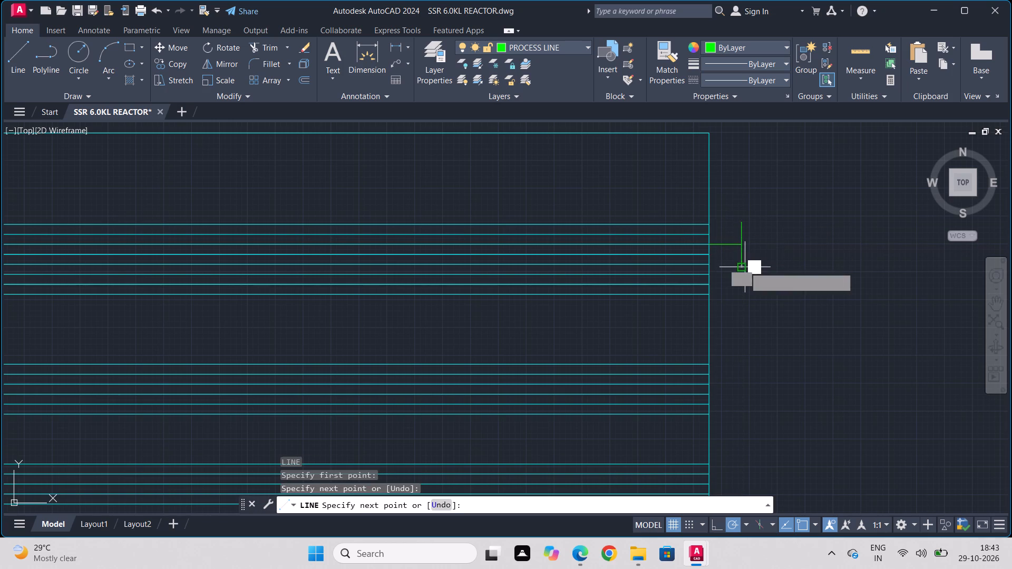
key(Escape)
Copy the vertical flange line a short distance outward to form a parallel flange pair on the nozzle.
drag(746, 229, 734, 237)
click(734, 237)
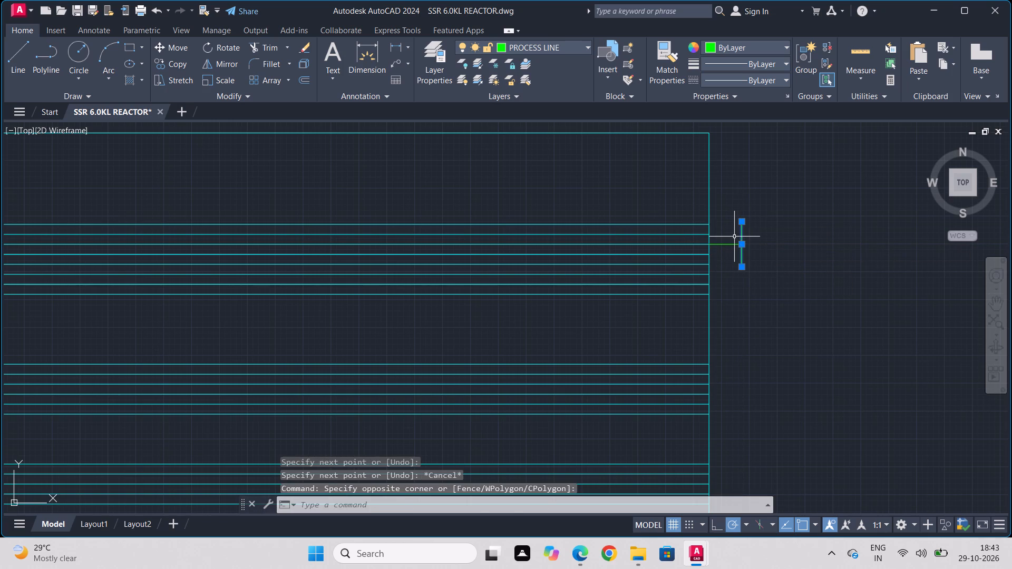
click(176, 55)
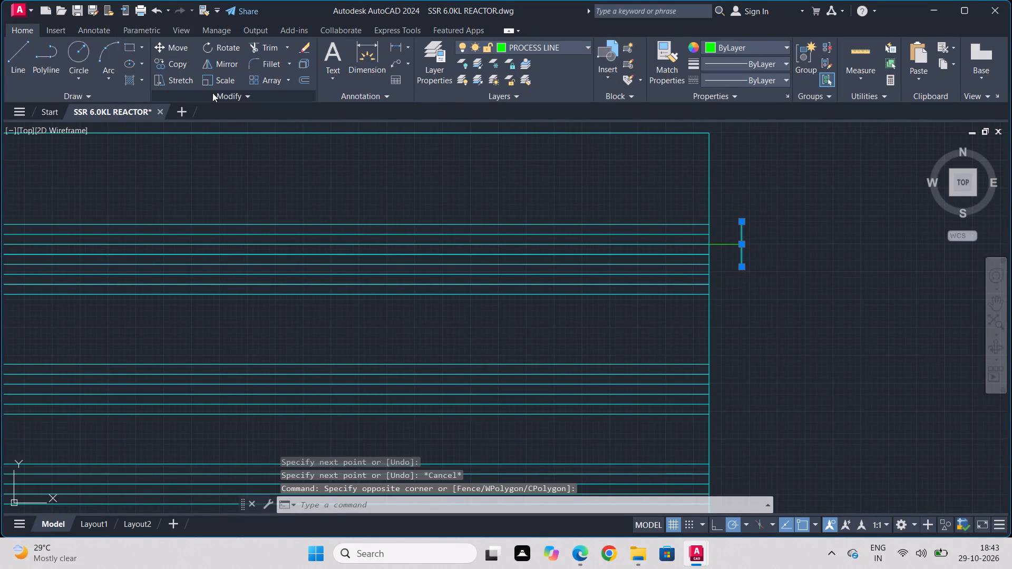
click(162, 63)
click(743, 246)
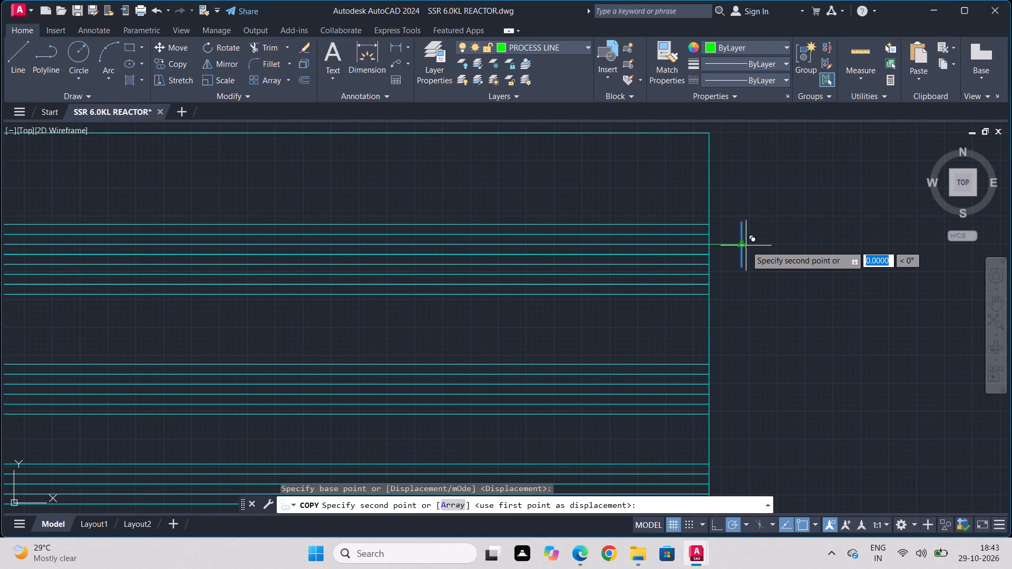
scroll(746, 246, up, 5)
click(742, 228)
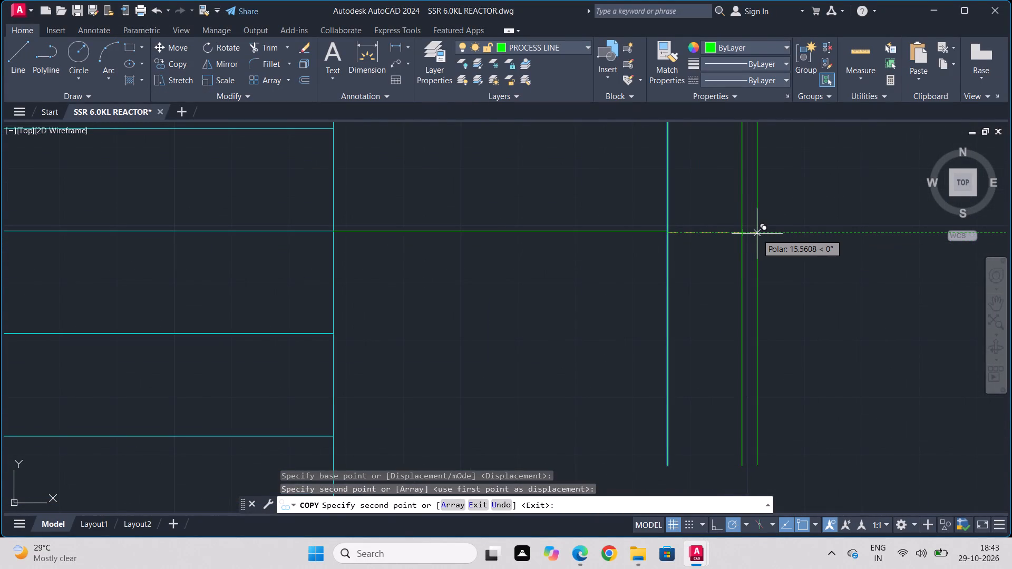
key(Escape)
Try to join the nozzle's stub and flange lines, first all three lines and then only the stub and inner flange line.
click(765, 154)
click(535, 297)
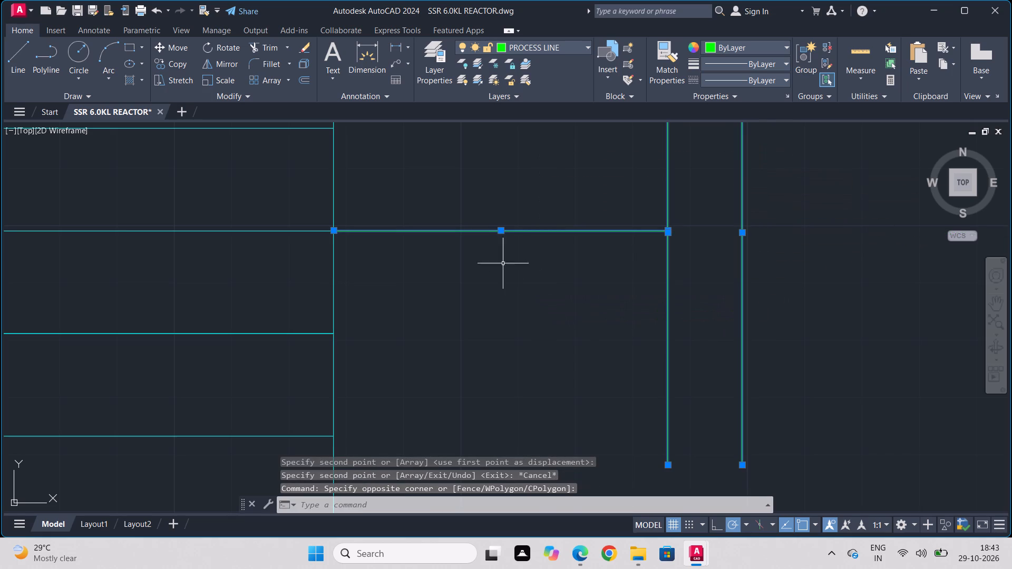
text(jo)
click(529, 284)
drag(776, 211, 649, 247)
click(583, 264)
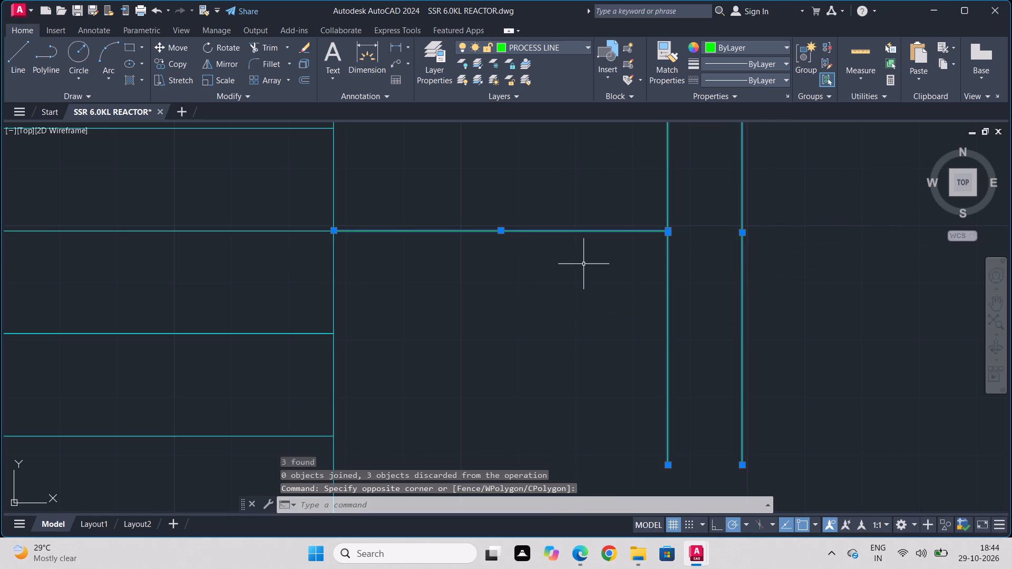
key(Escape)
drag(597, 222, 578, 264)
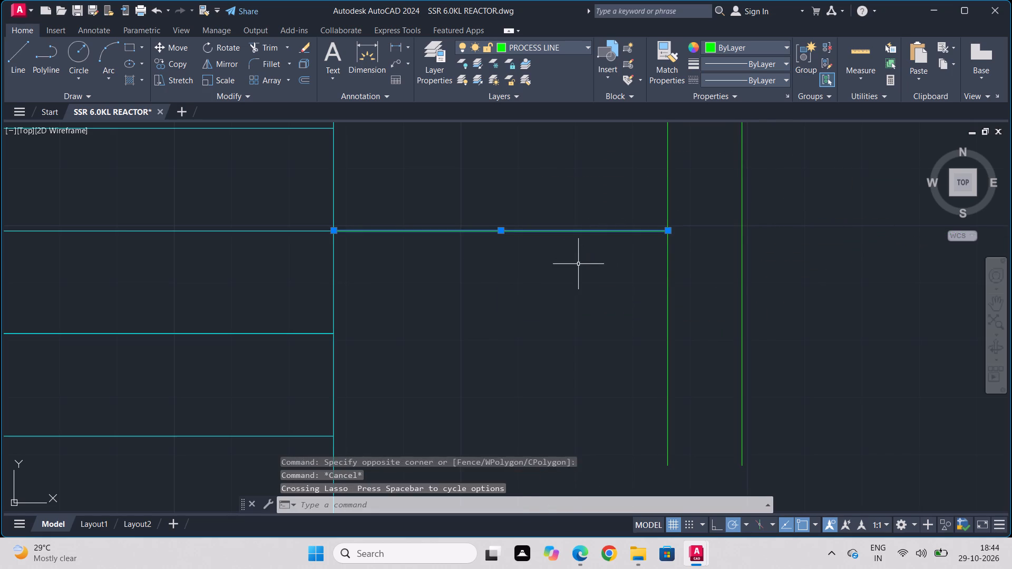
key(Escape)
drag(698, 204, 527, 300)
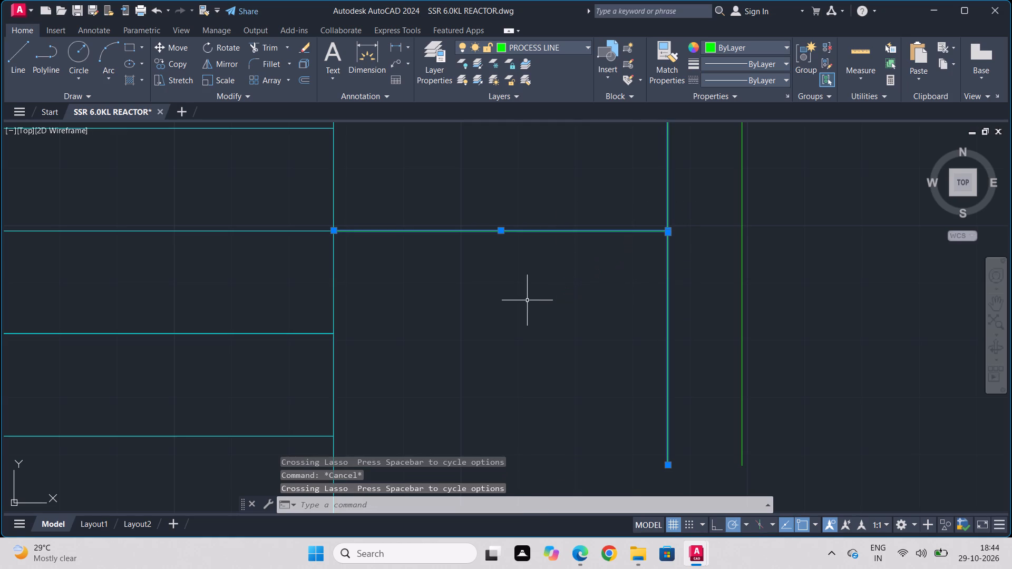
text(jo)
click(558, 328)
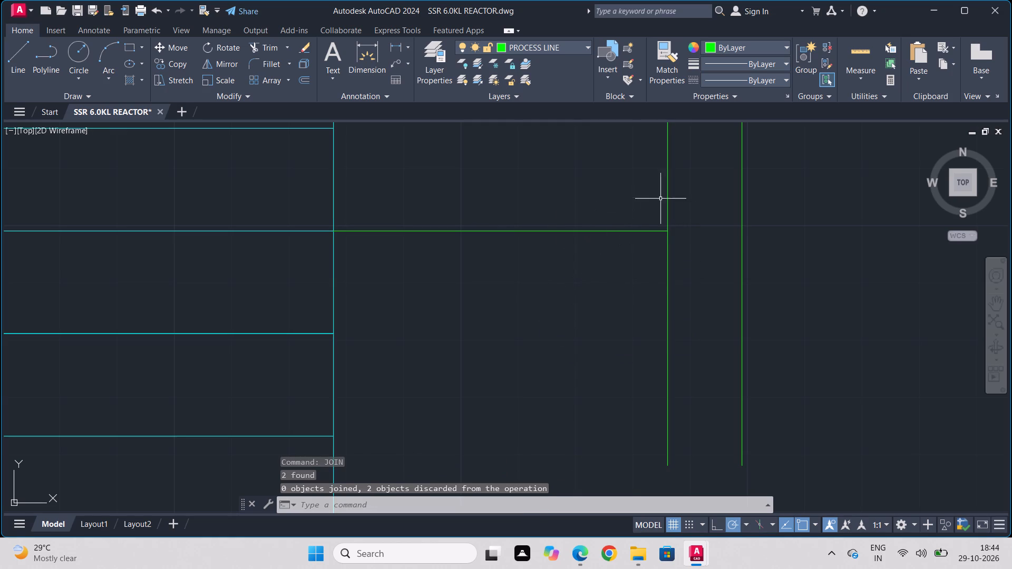
Copy the flanged nozzle straight down the condenser's right edge twice: just below the top band, and about 263 units below the original.
drag(800, 207, 749, 221)
click(437, 330)
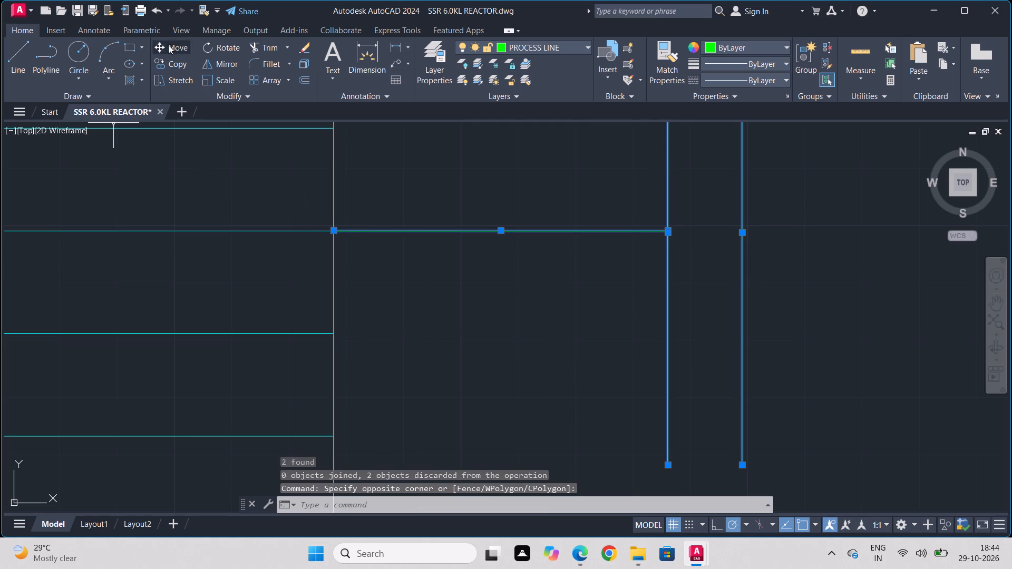
click(173, 60)
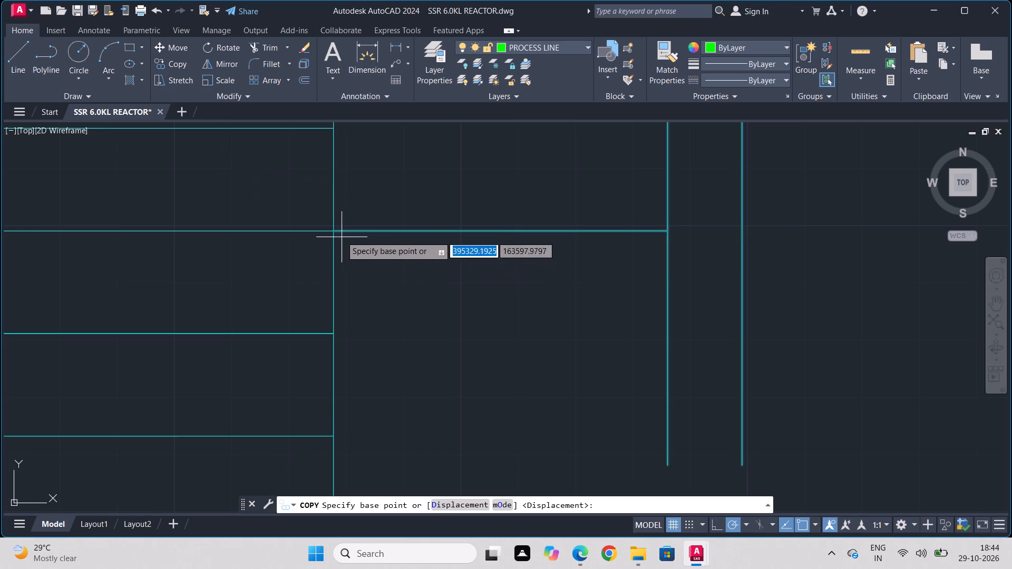
click(334, 227)
scroll(341, 352, down, 2)
middle_drag(346, 361, 387, 182)
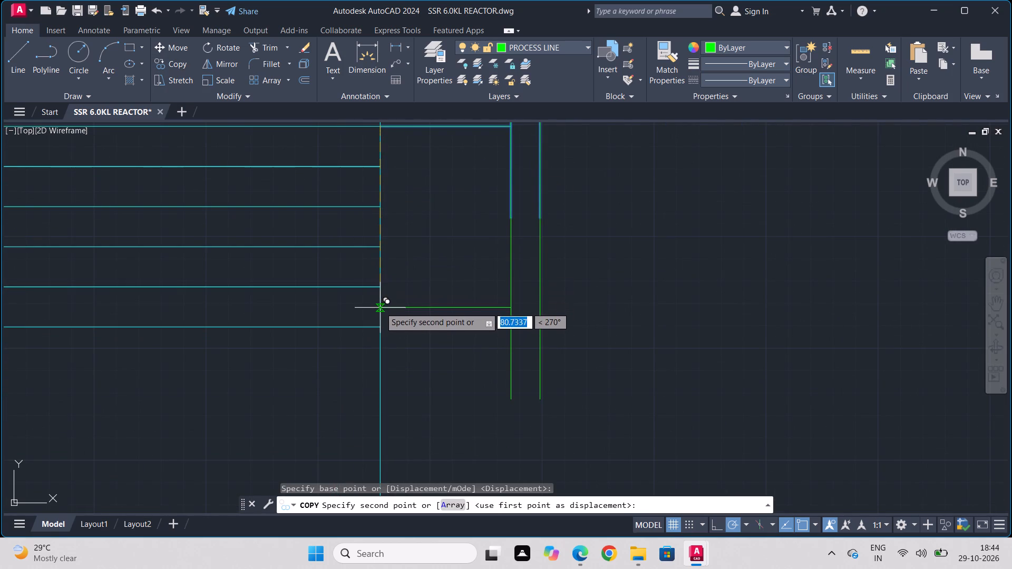
click(381, 369)
scroll(516, 389, down, 2)
middle_drag(517, 388, 517, 206)
scroll(515, 211, down, 1)
scroll(486, 296, up, 2)
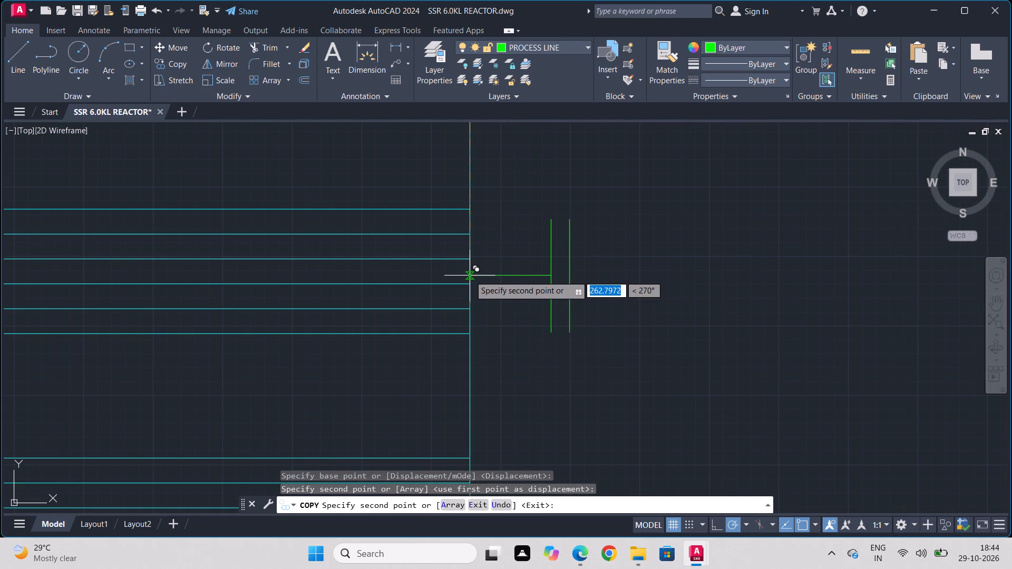
click(470, 276)
scroll(615, 269, down, 4)
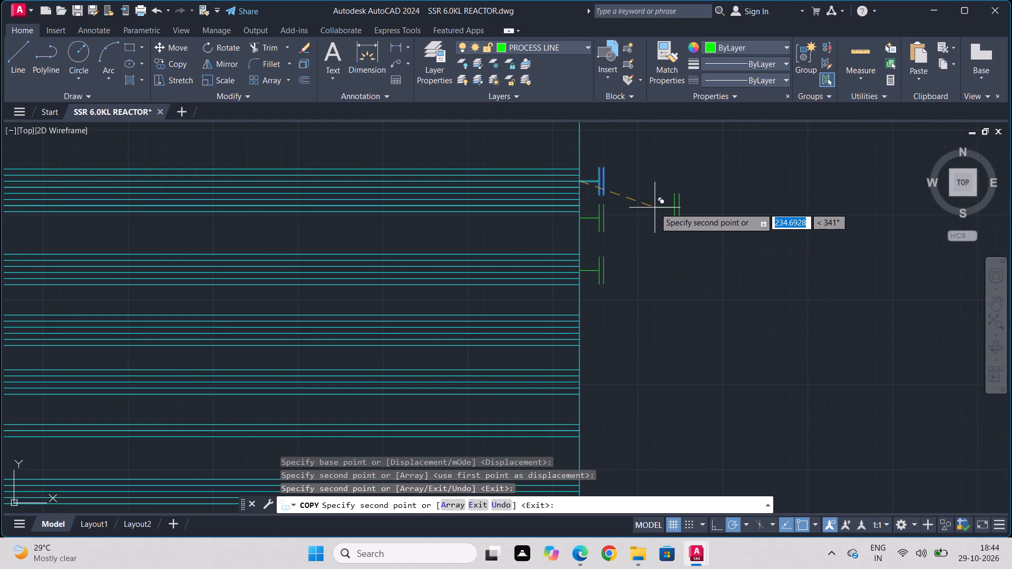
key(Escape)
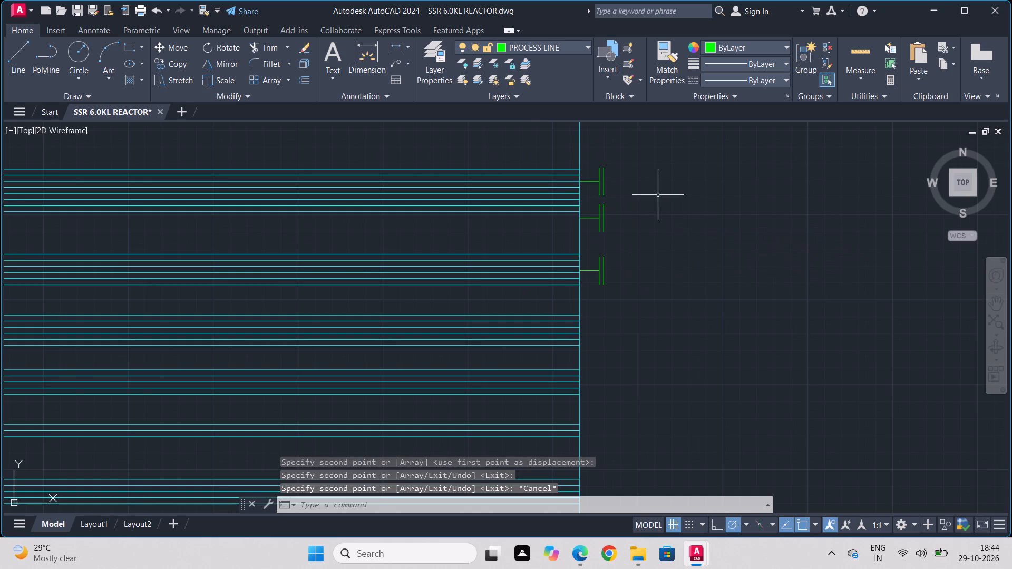
Draw a horizontal process line outward from the middle of the top nozzle's outer flange line.
middle_drag(677, 179, 452, 269)
key(l)
key(Return)
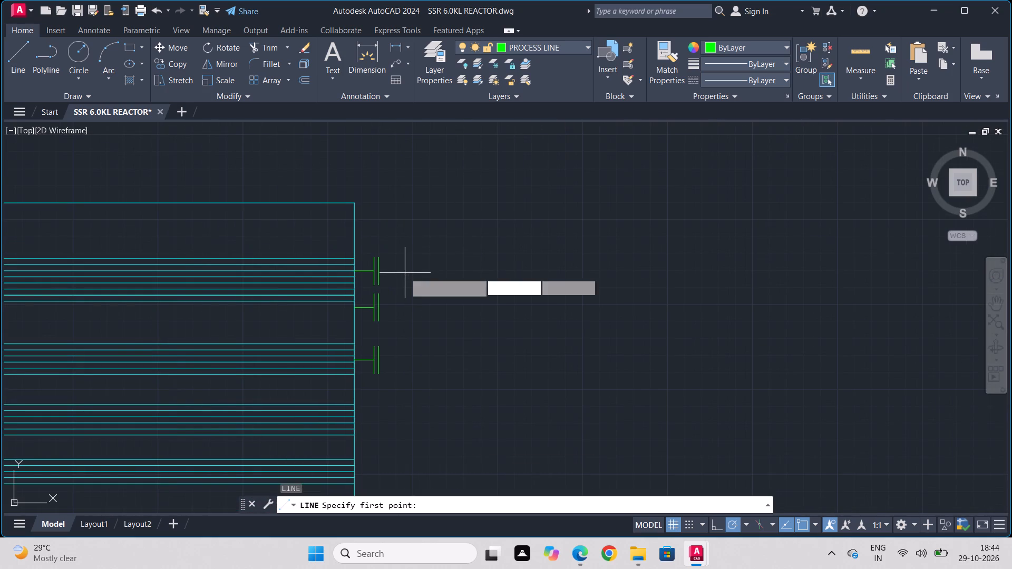
scroll(381, 272, up, 3)
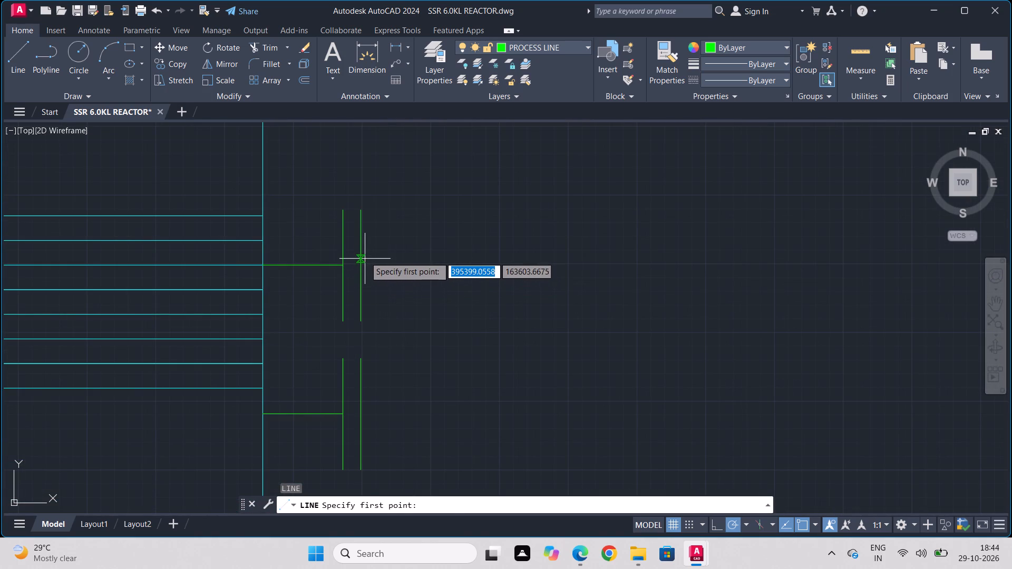
click(361, 266)
scroll(675, 247, down, 2)
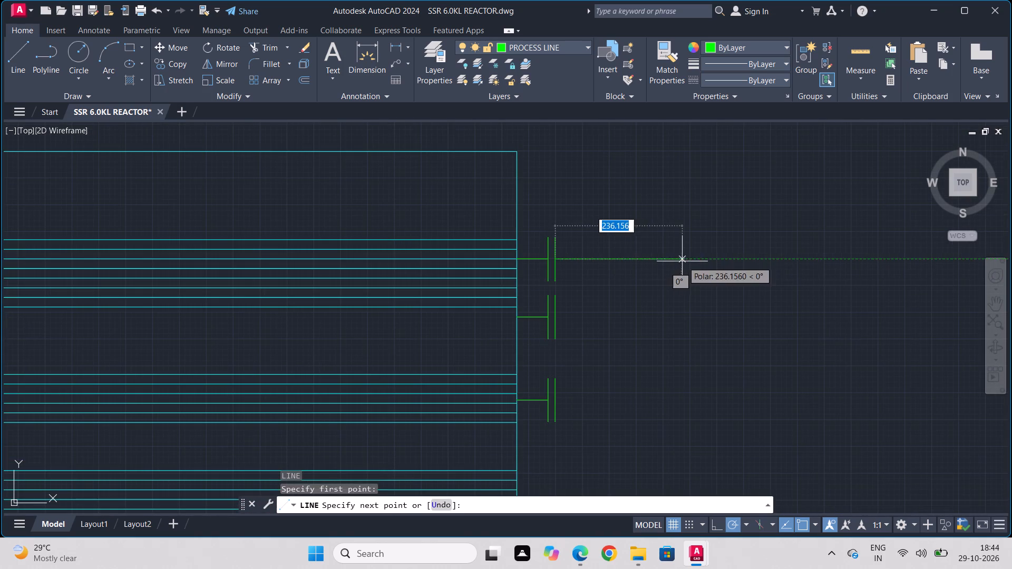
middle_drag(704, 256, 486, 304)
click(546, 307)
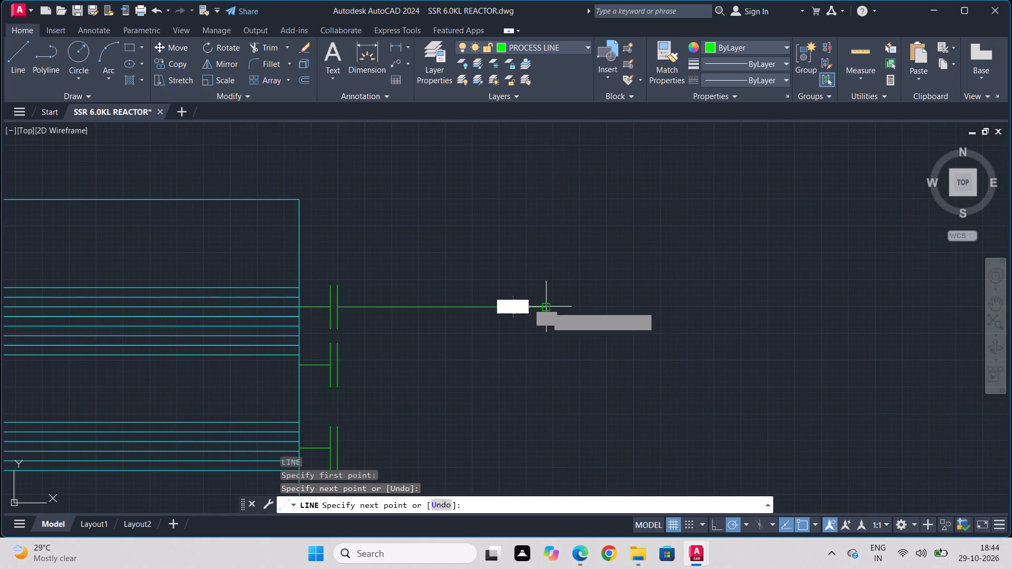
middle_drag(548, 141, 509, 375)
scroll(509, 375, down, 2)
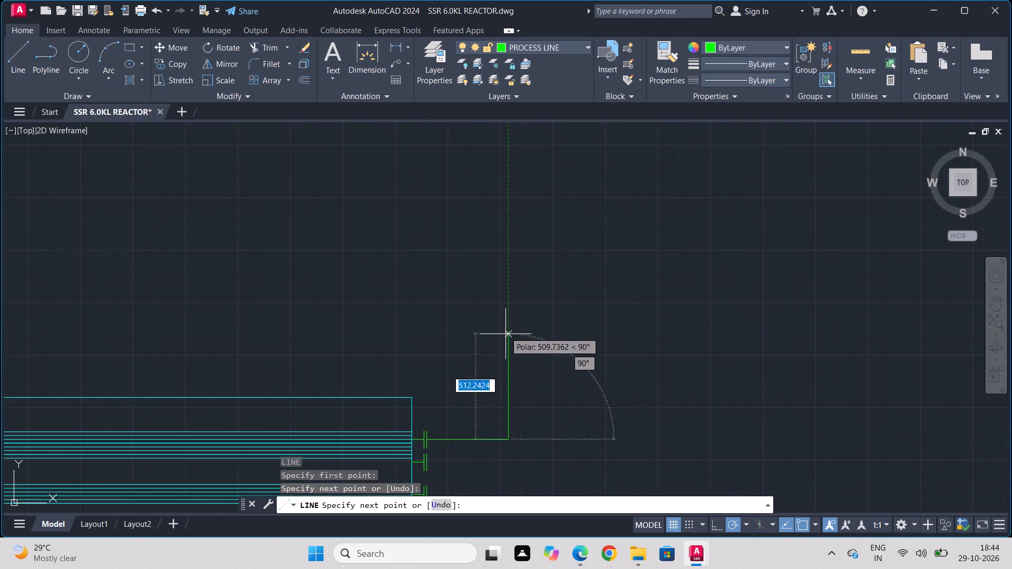
scroll(505, 331, down, 3)
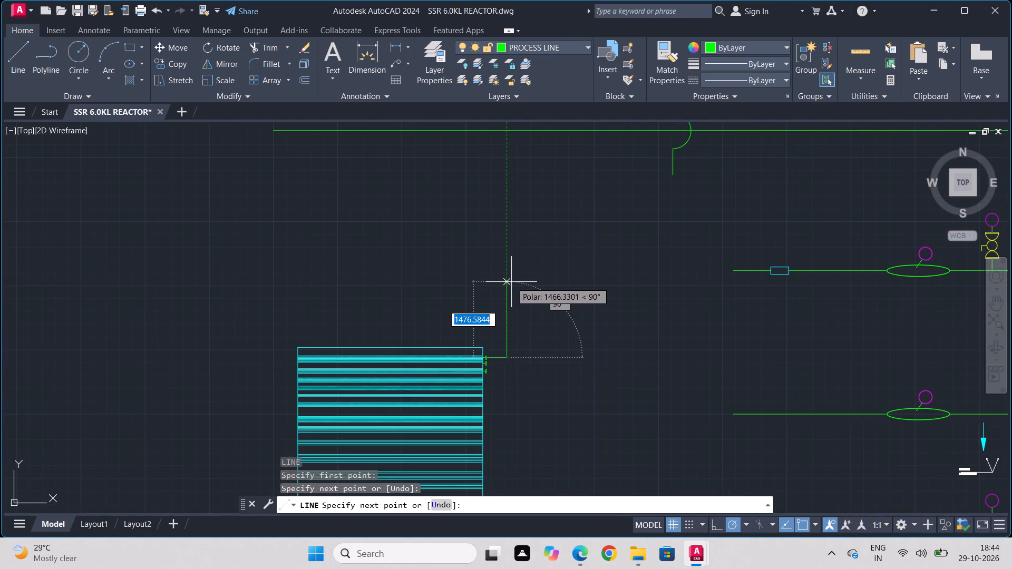
key(Escape)
Scale the three flanged nozzles and the top process line up about 2.2 times from the top nozzle's start on the condenser edge.
scroll(485, 366, up, 4)
click(527, 235)
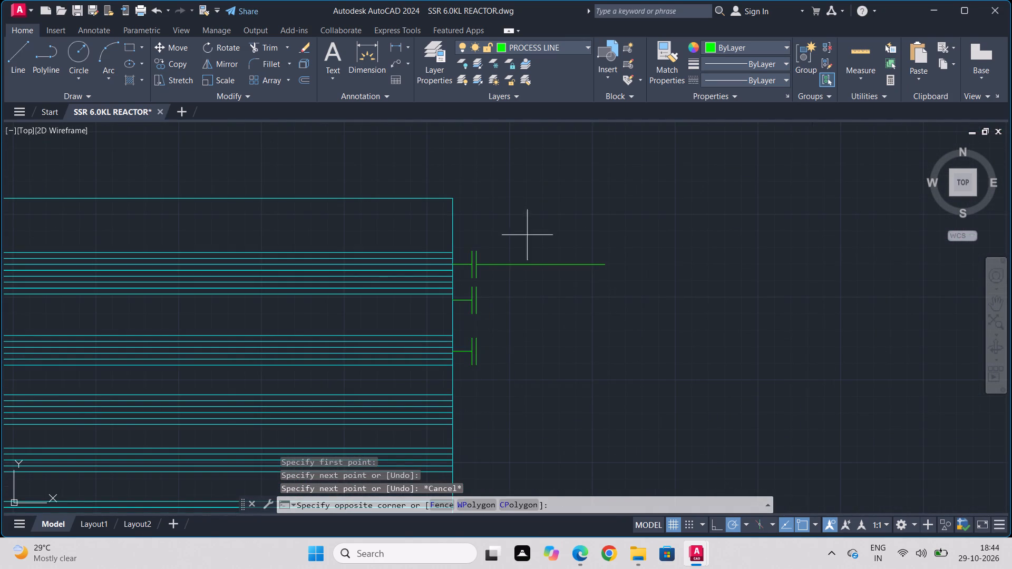
click(467, 368)
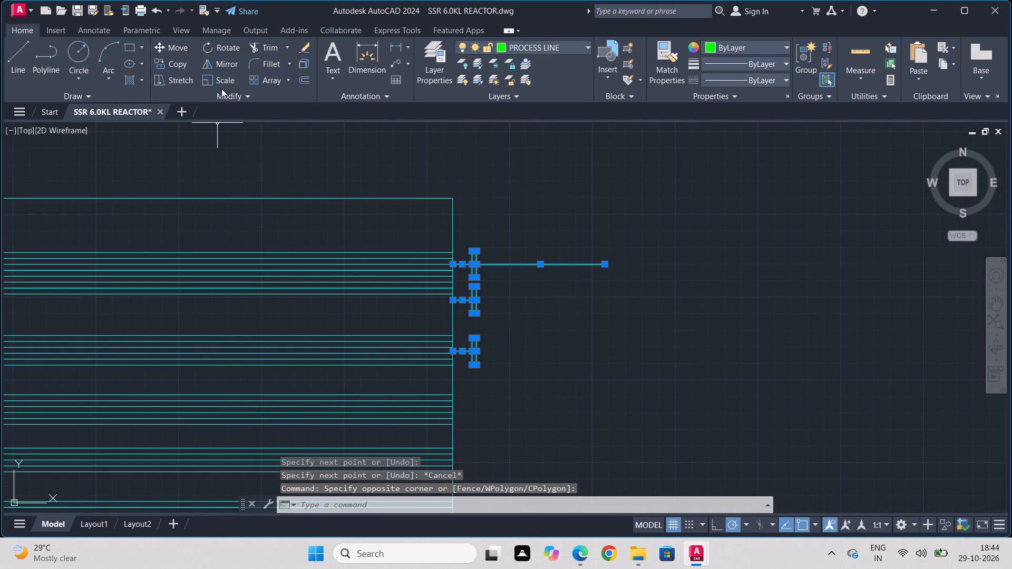
click(221, 80)
click(450, 262)
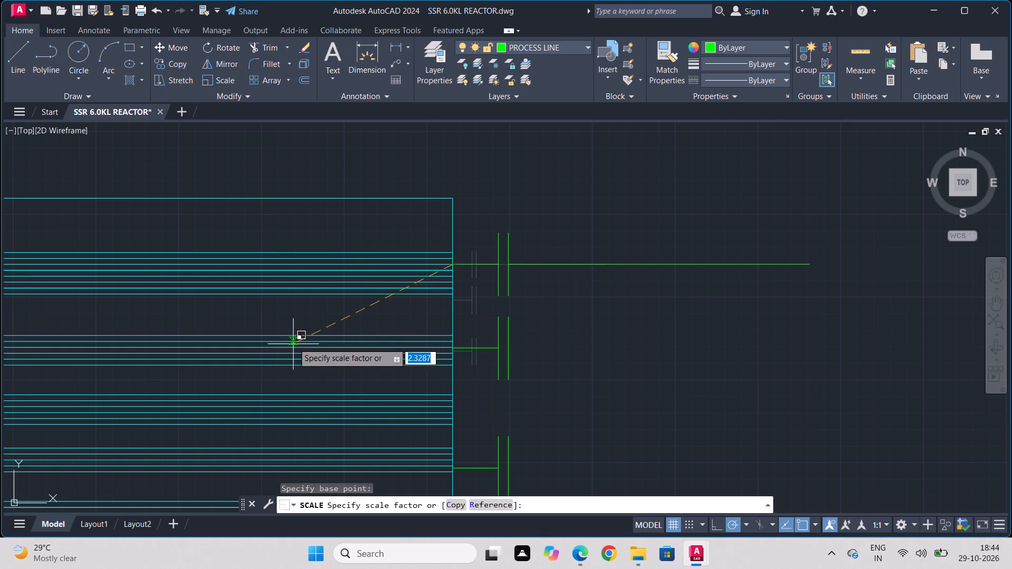
click(295, 325)
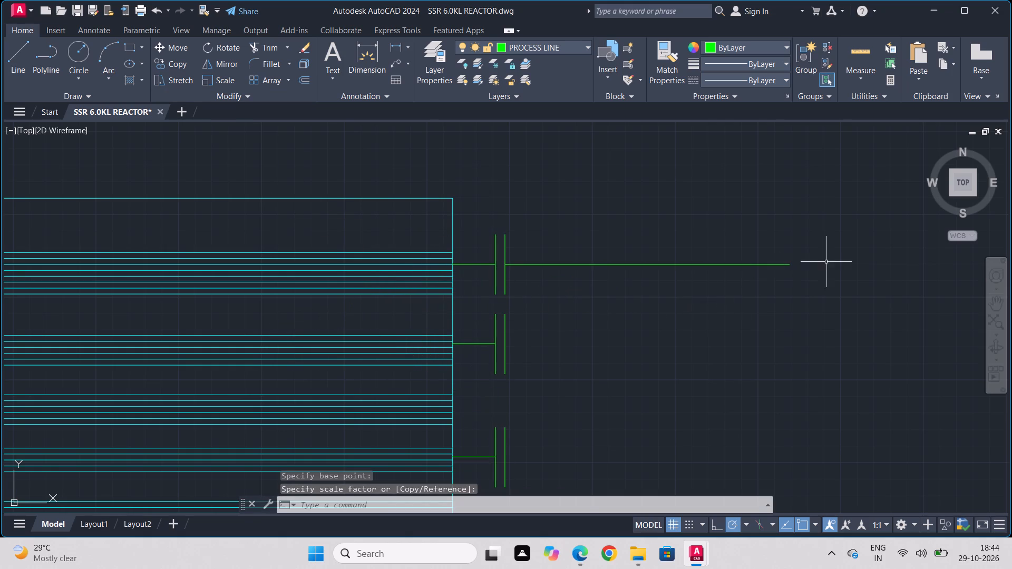
Stretch the free end of the uppermost instrumented process line, beyond its cyan fitting, horizontally toward the condenser.
scroll(823, 262, down, 3)
middle_drag(853, 265, 784, 272)
scroll(495, 264, down, 2)
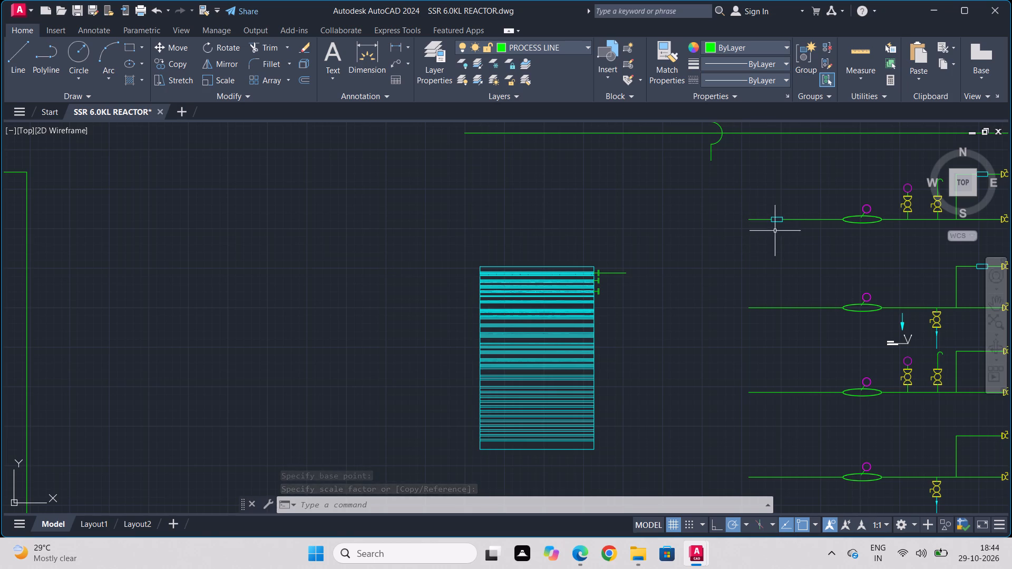
click(755, 219)
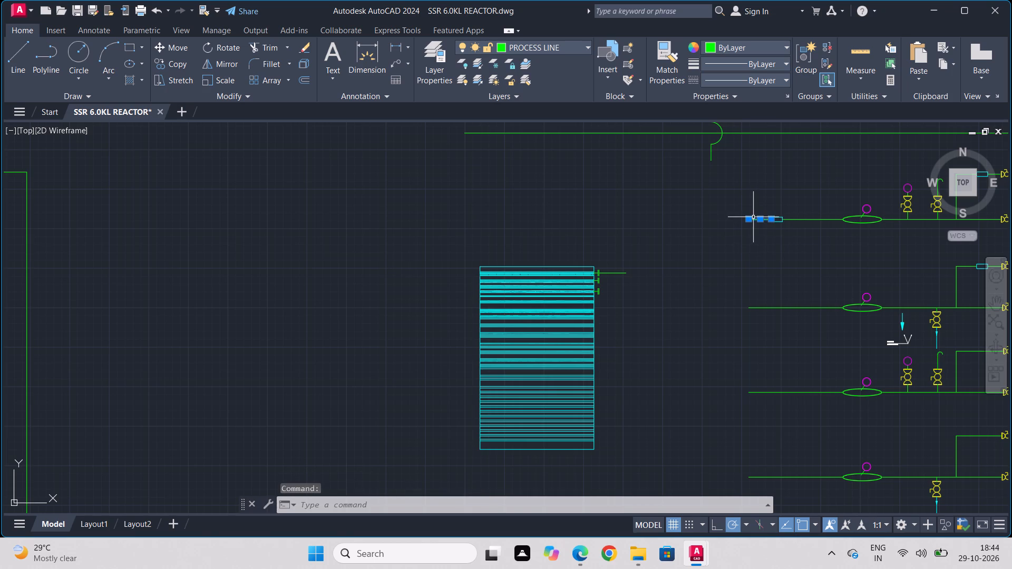
click(747, 220)
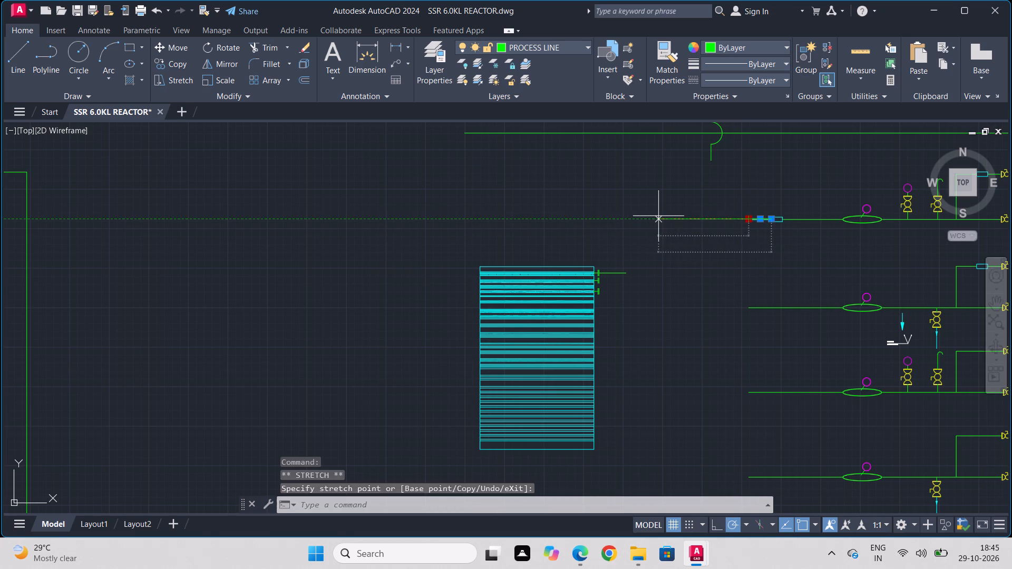
click(658, 216)
key(Escape)
Extend the top nozzle's process line about 920 units outward, then about 1700 units up, and connect it to the stretched process line's end.
key(l)
key(Return)
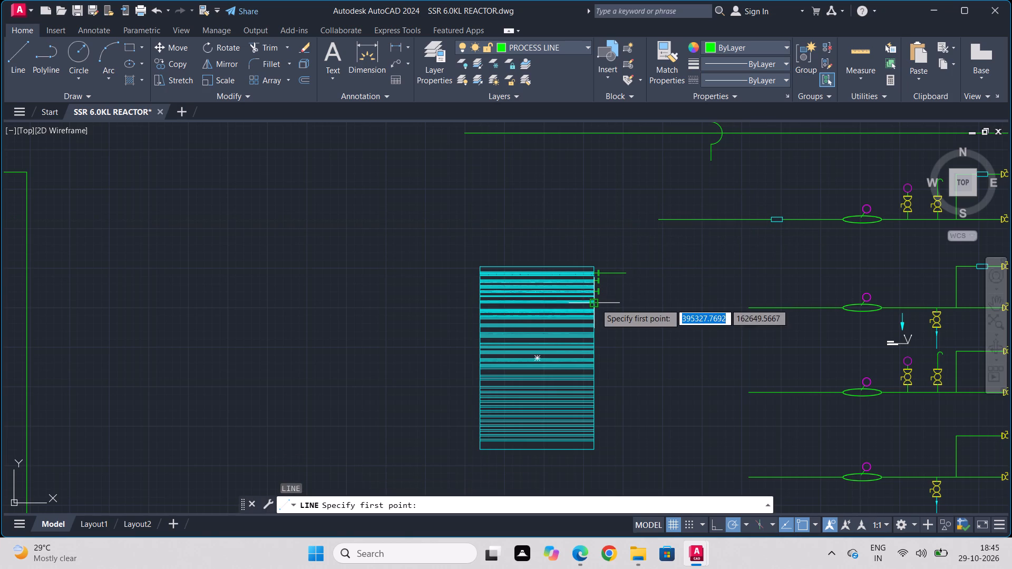
click(625, 272)
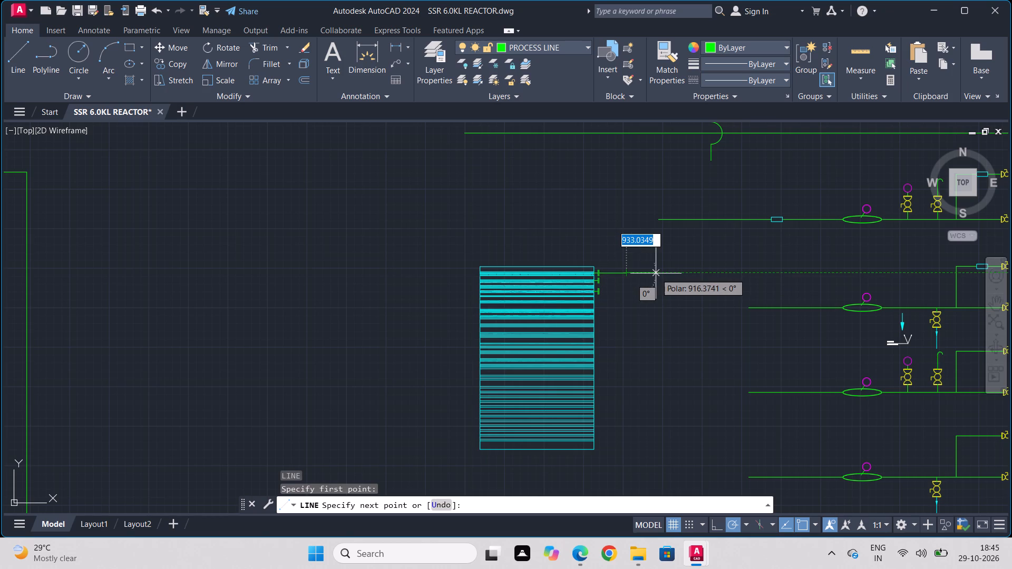
click(656, 273)
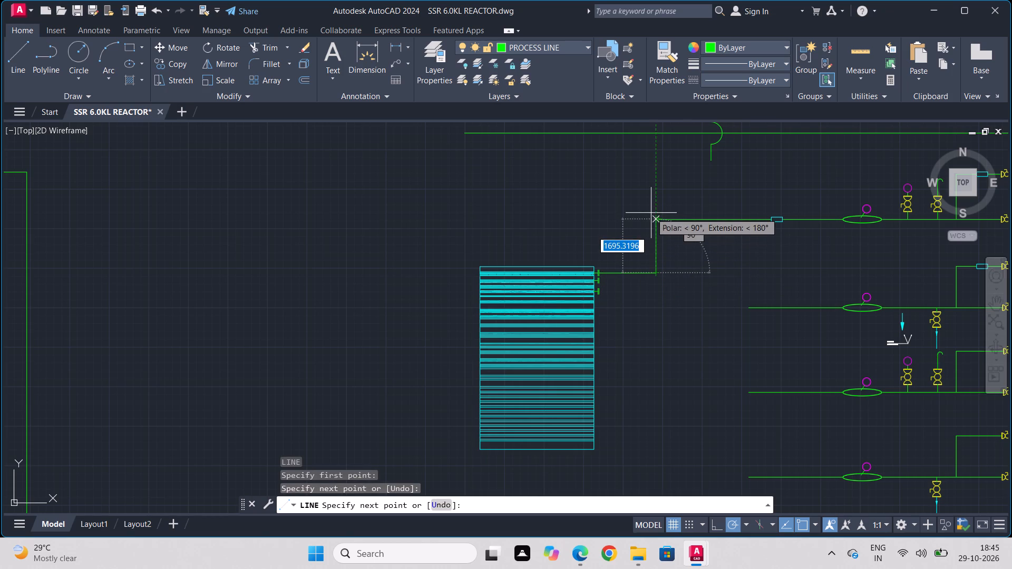
click(655, 222)
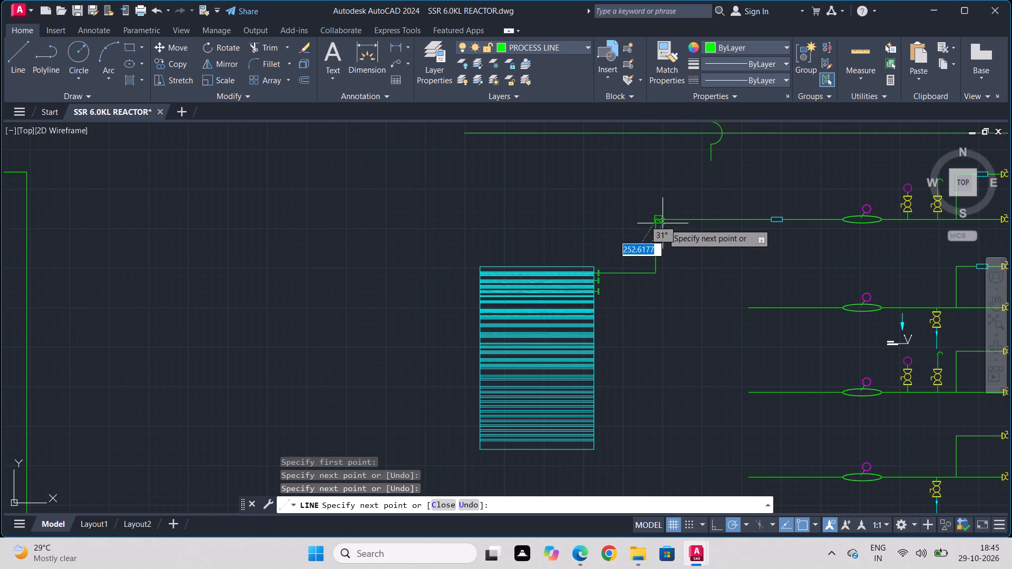
click(661, 217)
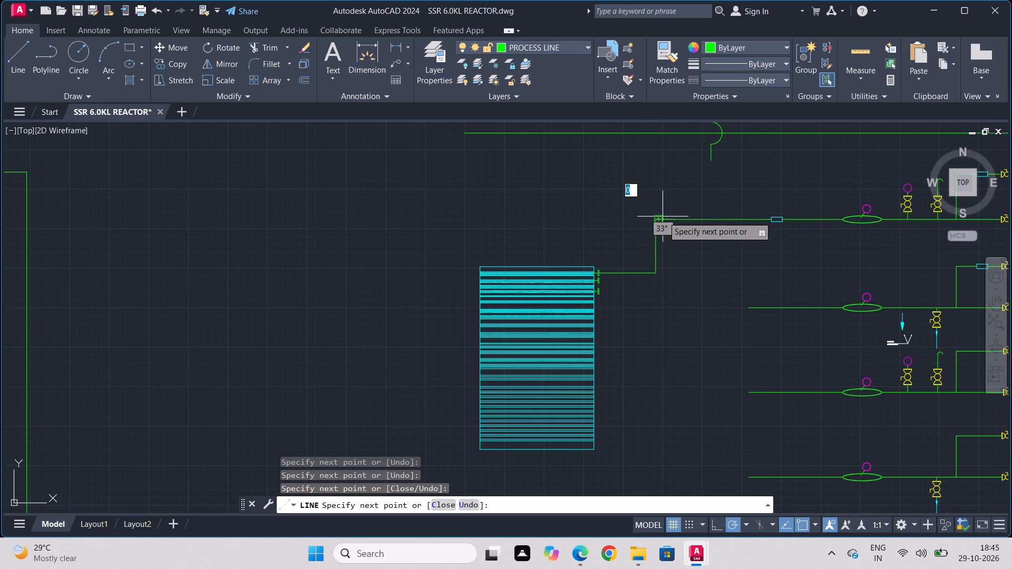
key(Escape)
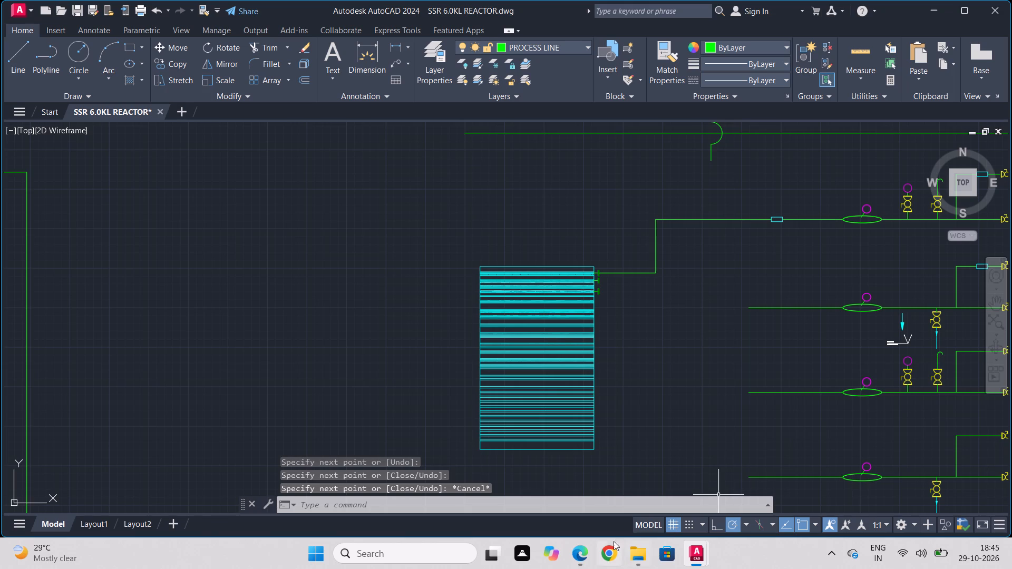
Switch from the drawing to another open application.
click(519, 551)
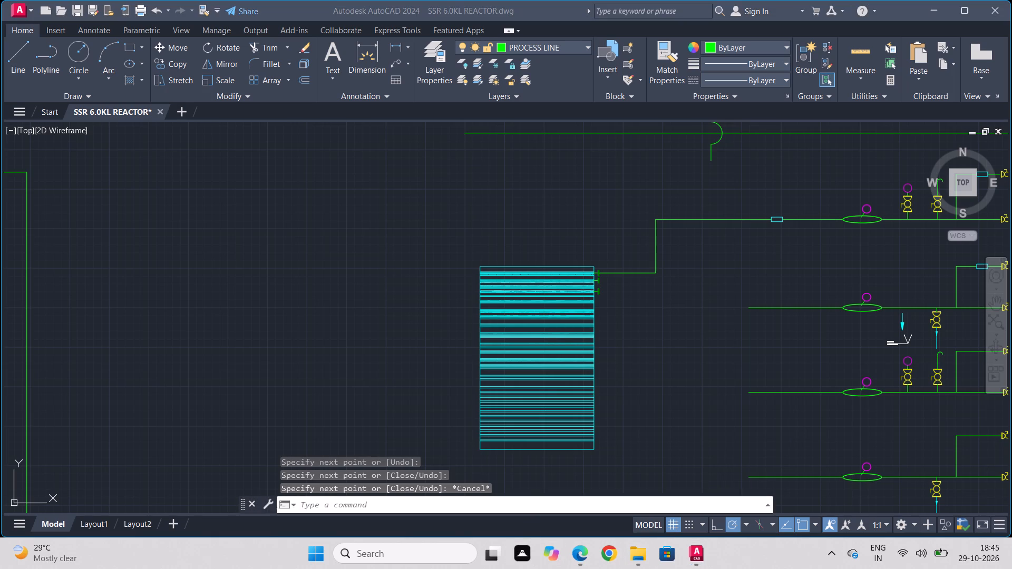
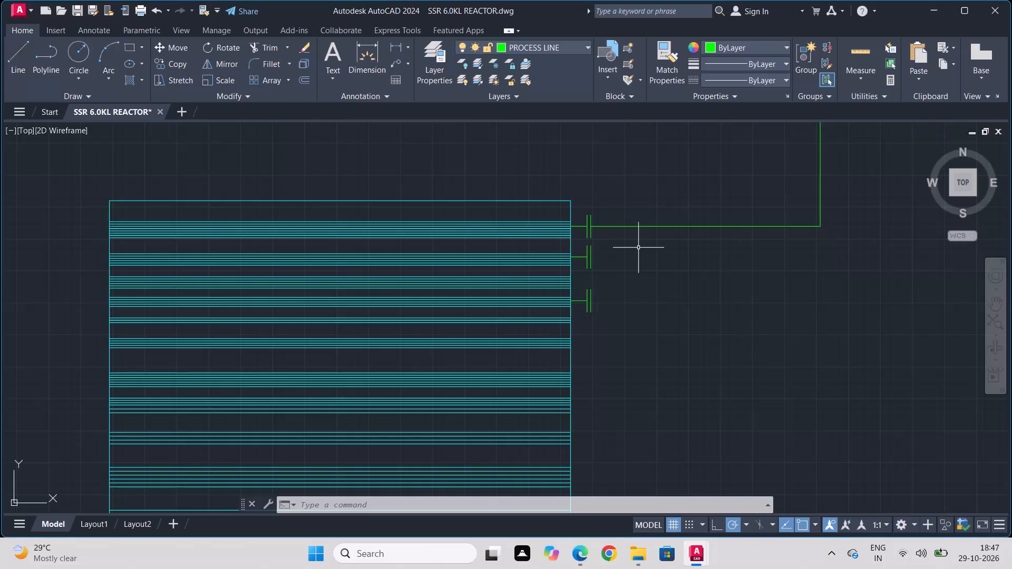
Draw a stepped process line from the second flange of the striped block, across, down and across to the open end of the middle branch line.
scroll(638, 248, up, 1)
scroll(566, 260, up, 3)
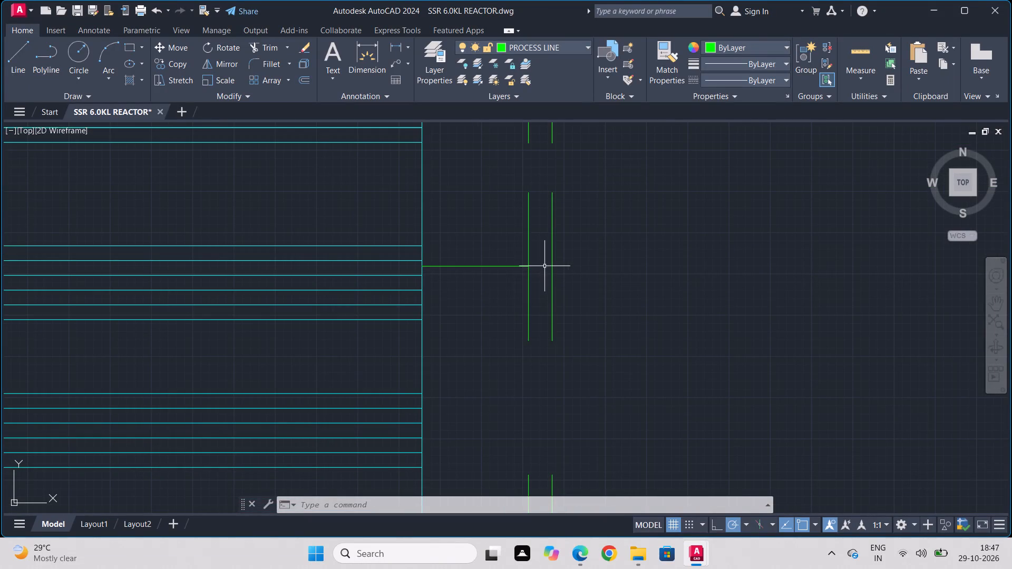
key(l)
key(Return)
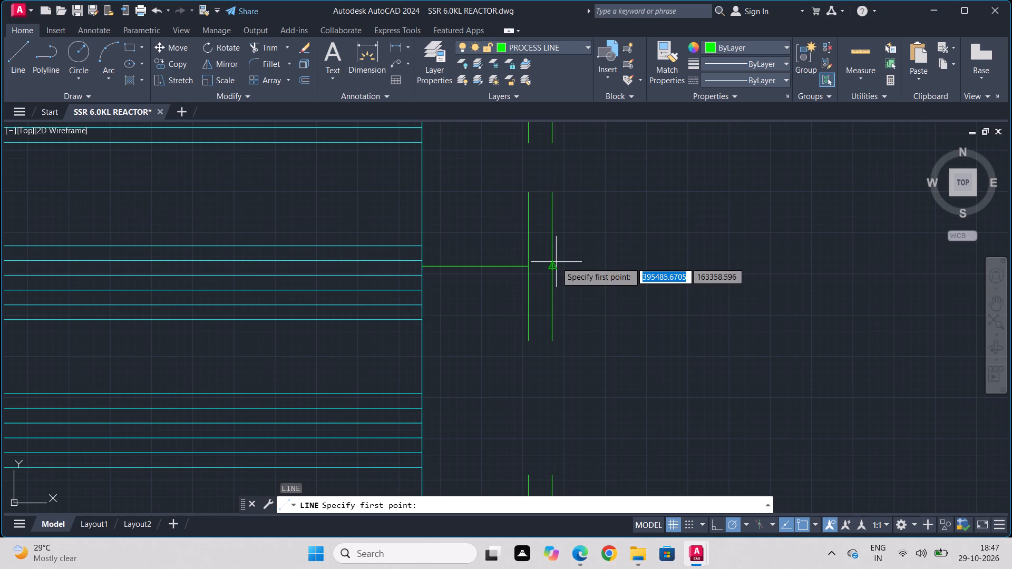
click(554, 265)
scroll(820, 258, down, 1)
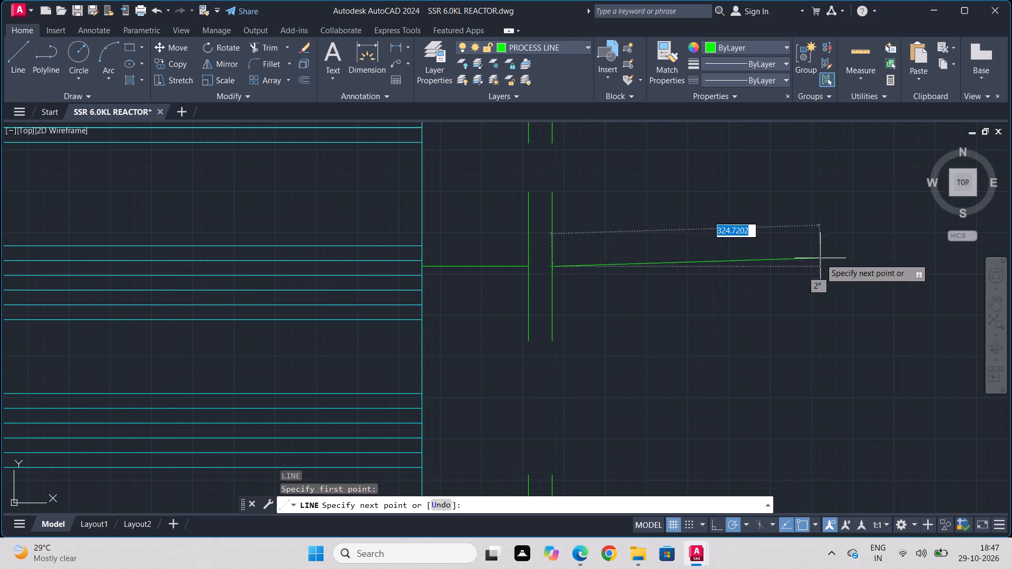
scroll(820, 258, down, 2)
middle_drag(864, 282, 416, 351)
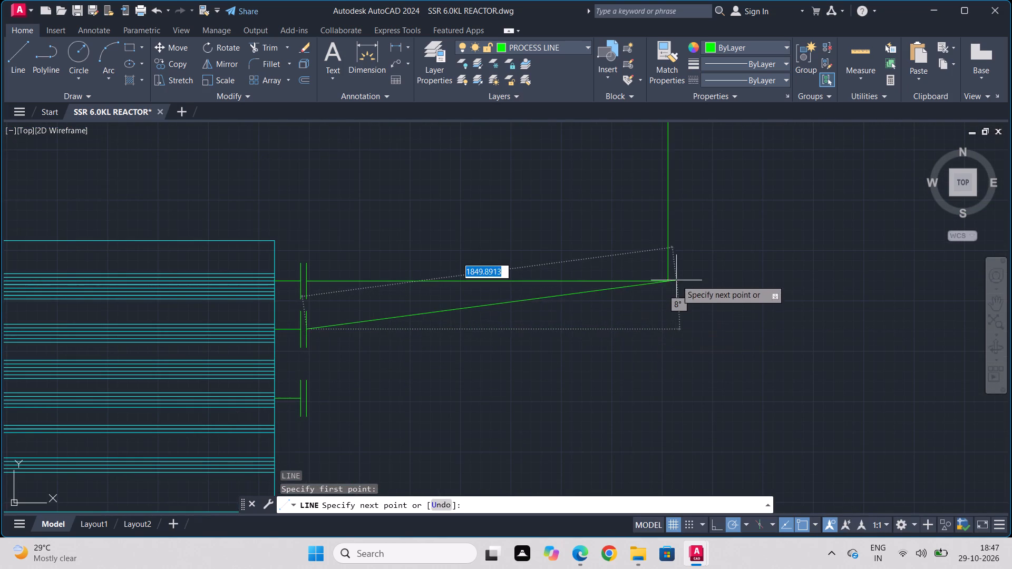
click(666, 332)
scroll(669, 413, down, 2)
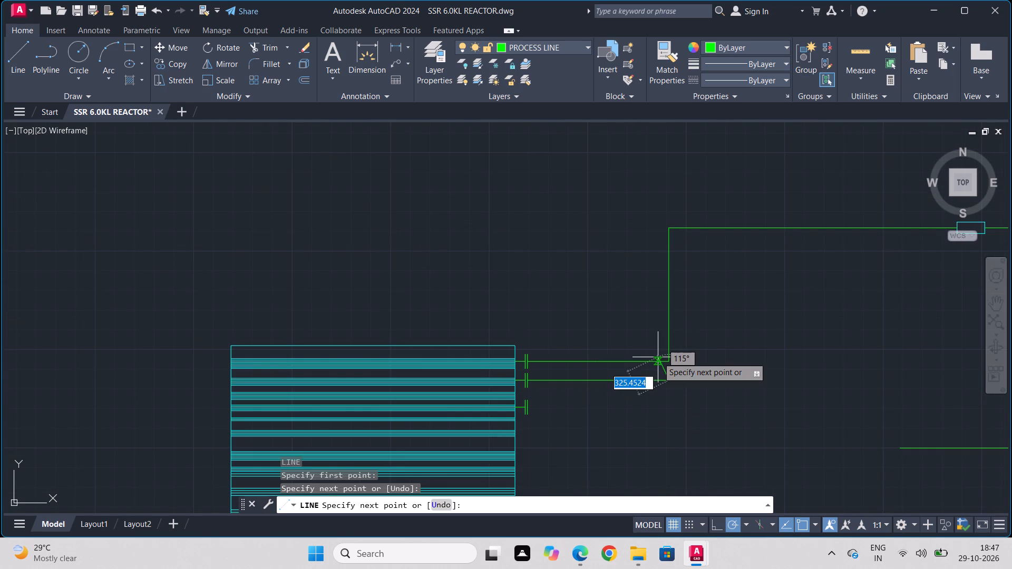
middle_click(678, 404)
scroll(692, 439, down, 1)
middle_drag(692, 439, 636, 346)
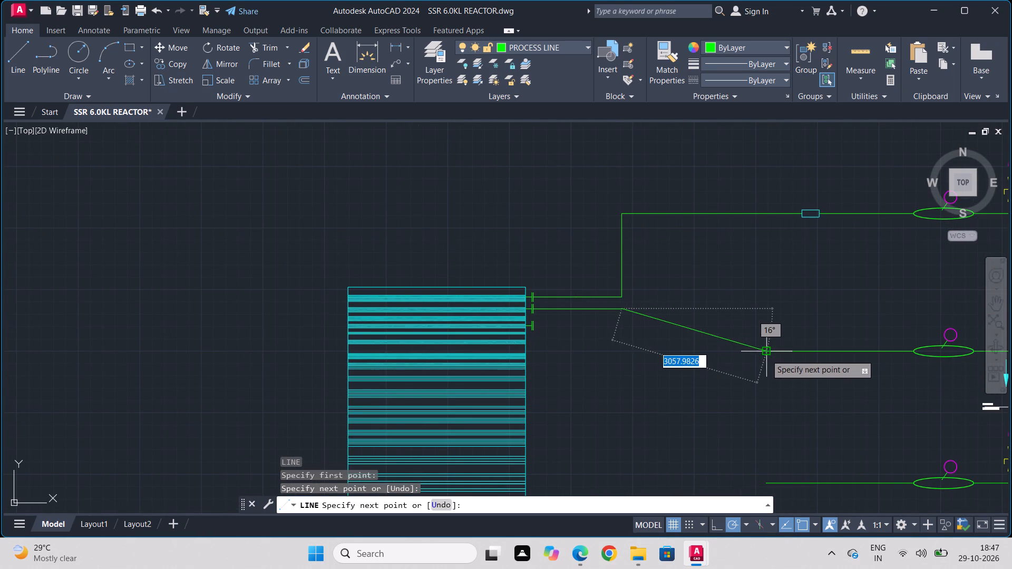
click(625, 351)
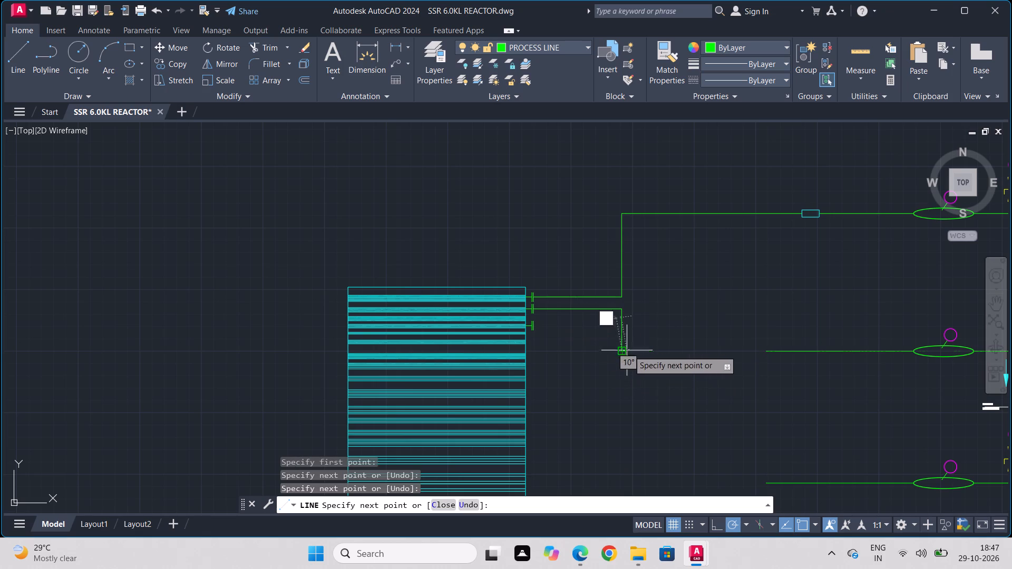
click(765, 349)
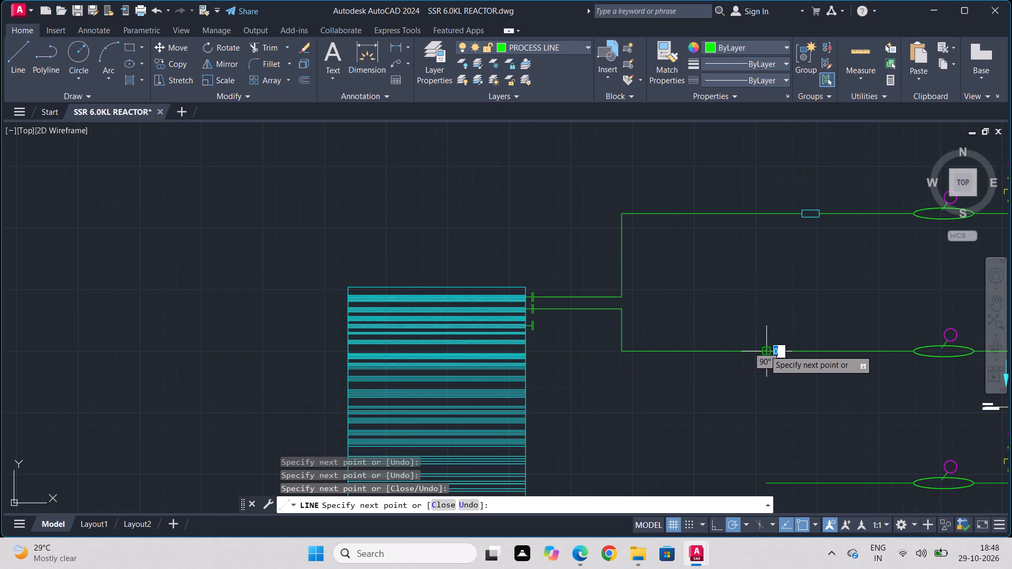
key(Escape)
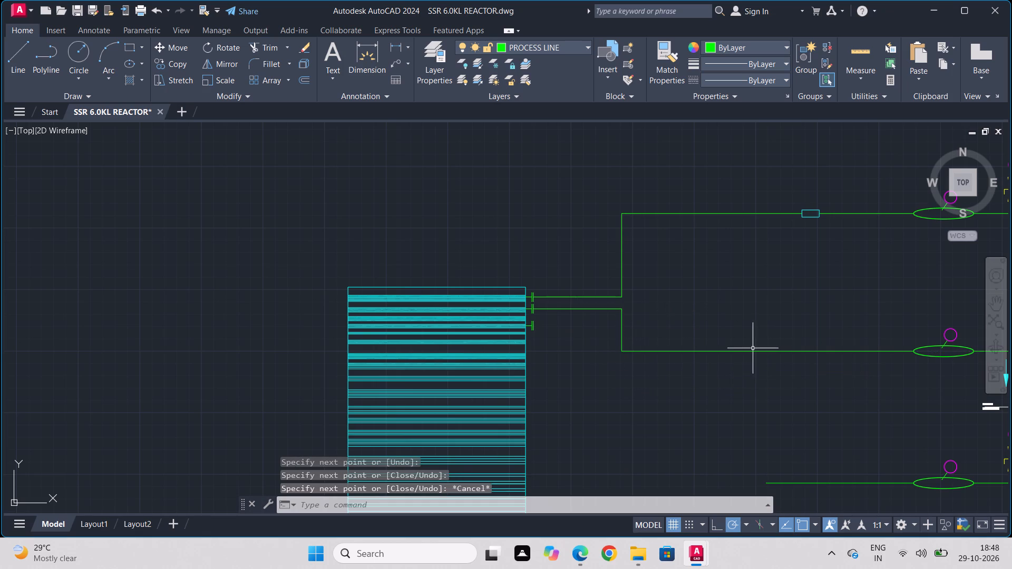
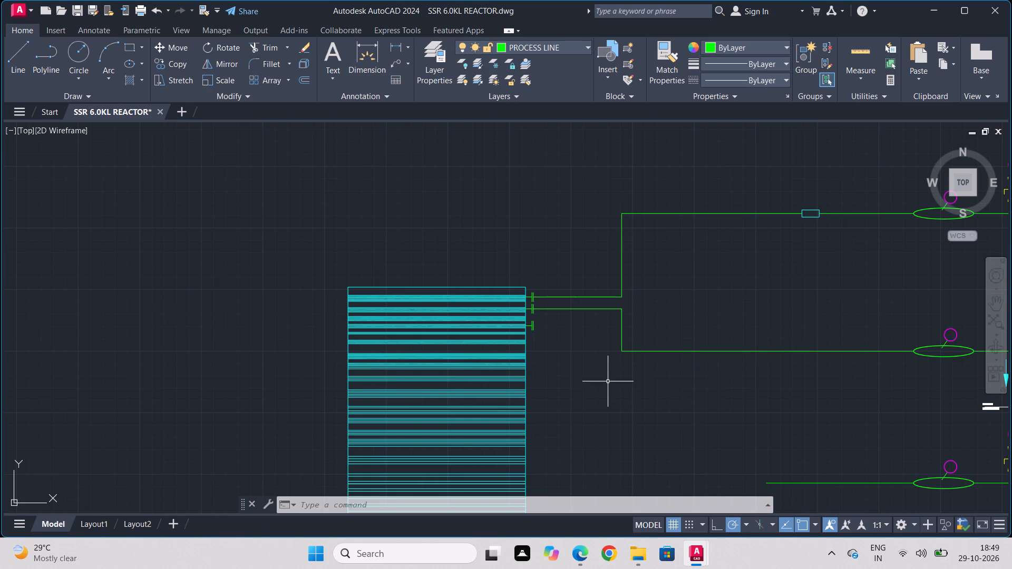
Draw a short horizontal process line outward from the third flange of the striped block.
scroll(533, 348, up, 1)
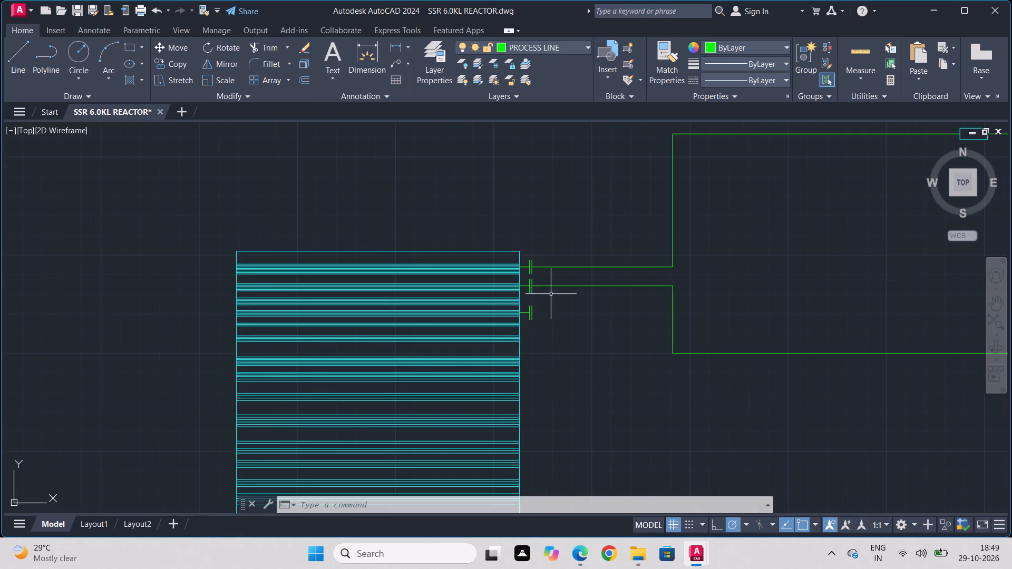
scroll(520, 327, up, 4)
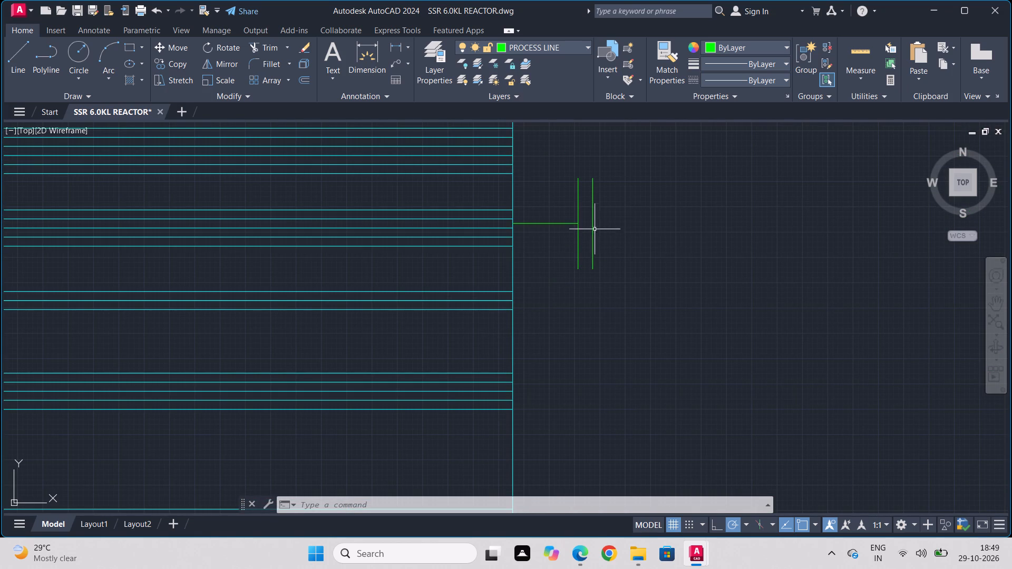
key(l)
key(Return)
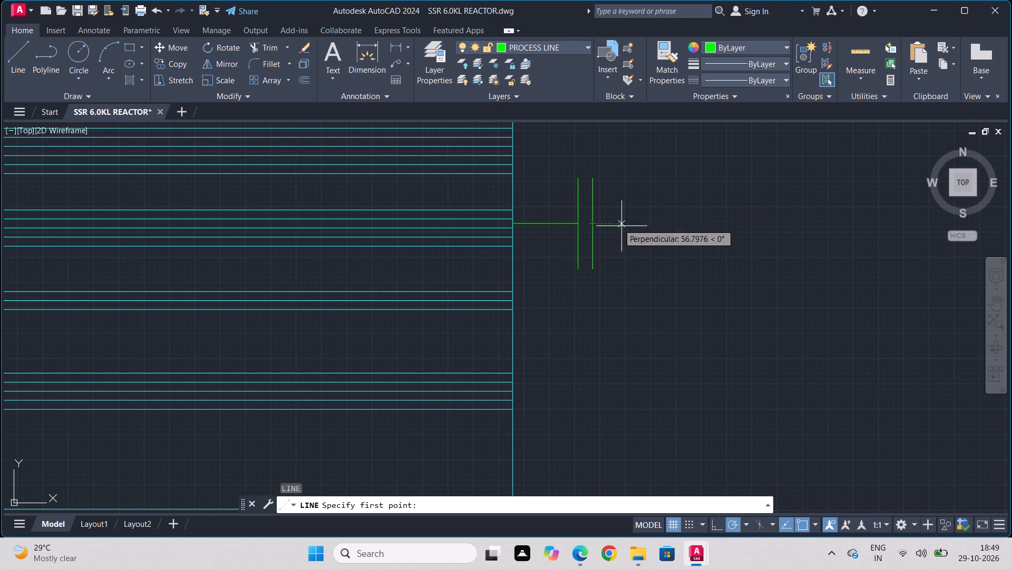
drag(593, 222, 604, 221)
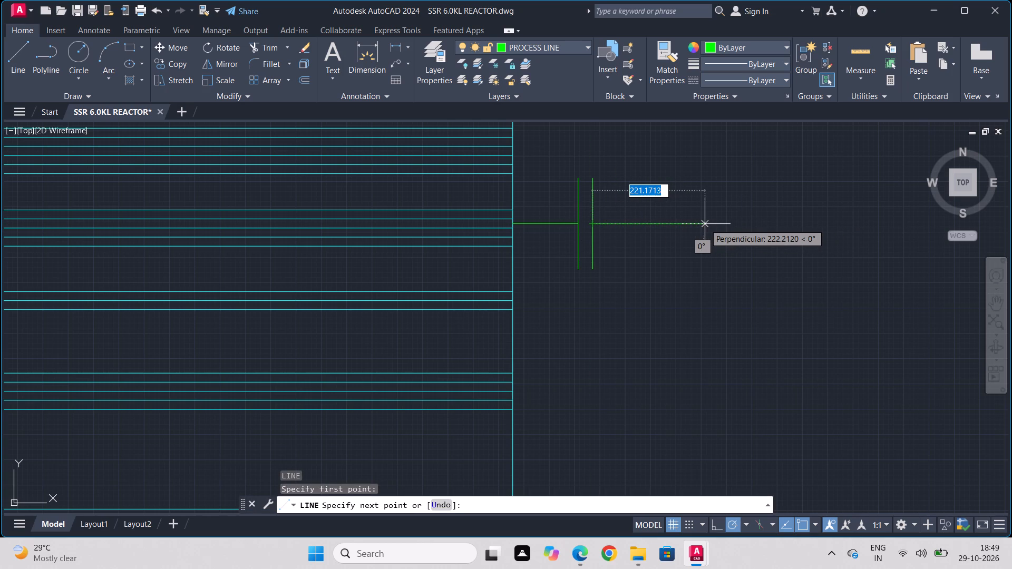
click(651, 224)
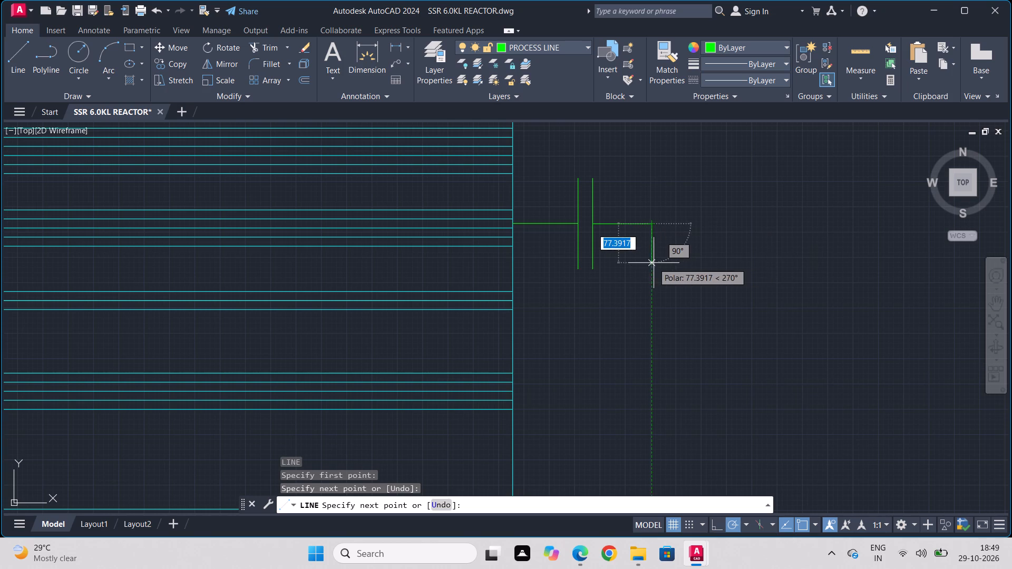
key(Escape)
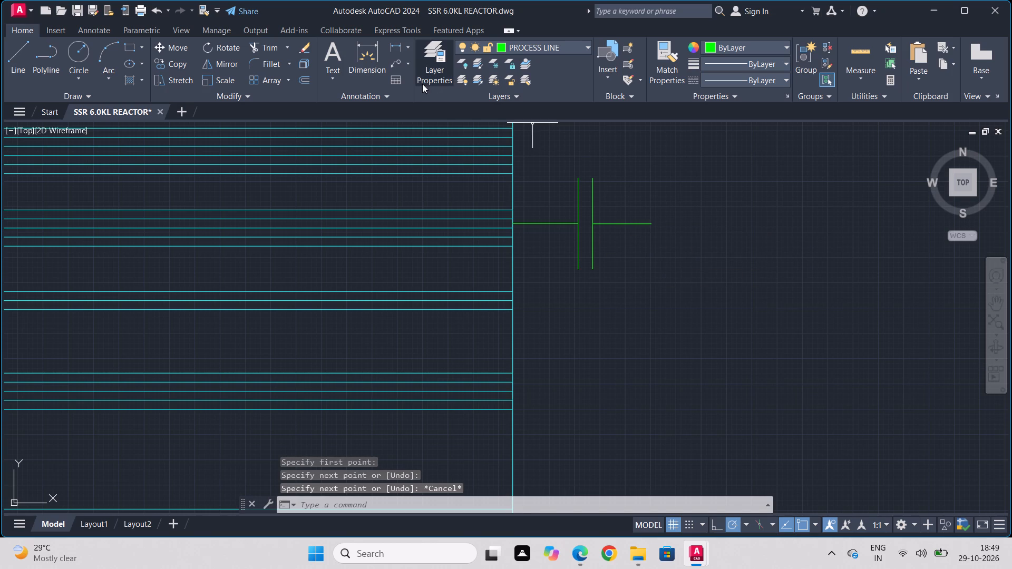
Make SIGNAL -LINE the current layer and draw a short vertical line across the free end of the third flange's stub.
click(430, 52)
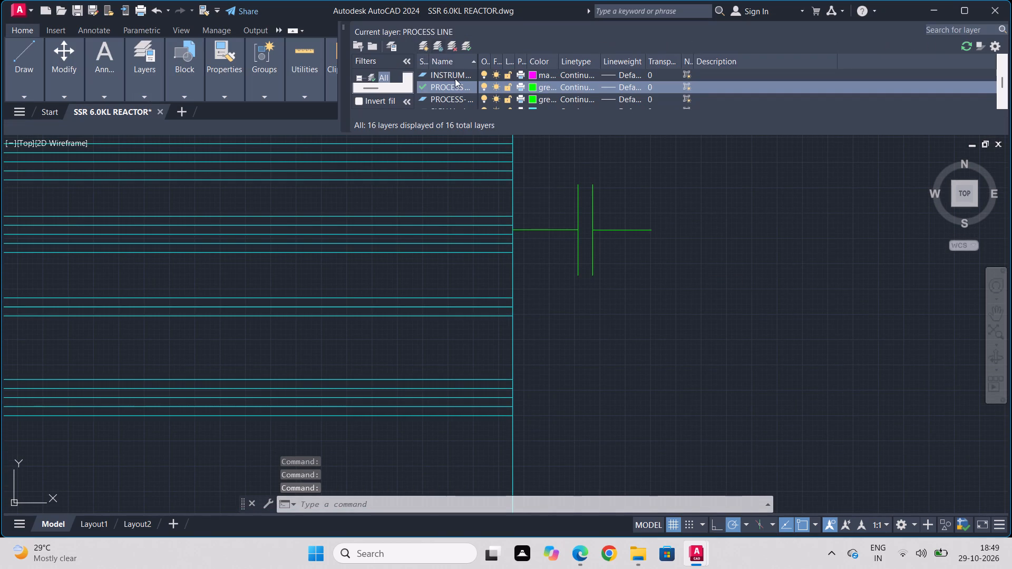
scroll(458, 79, down, 1)
double_click(424, 74)
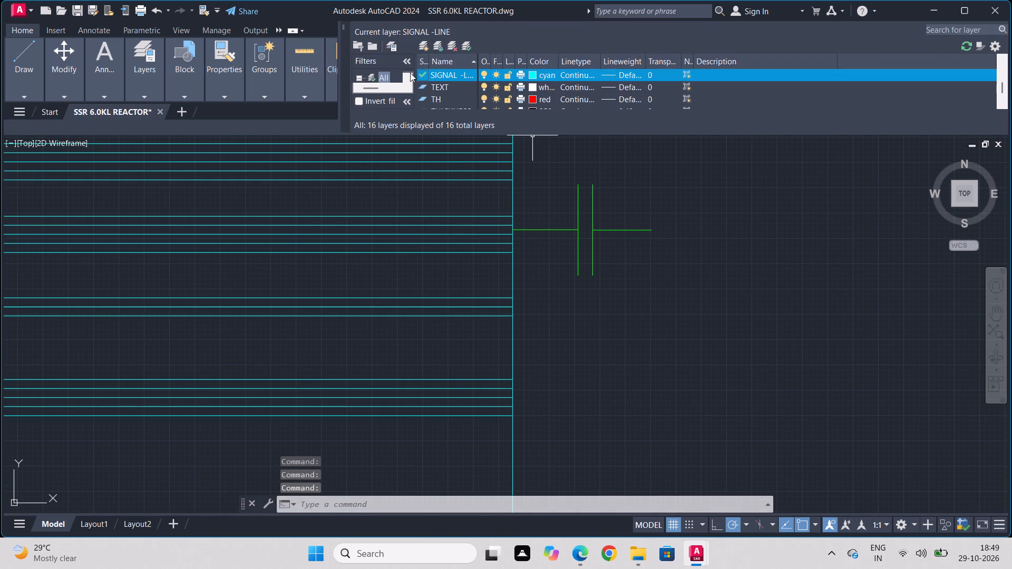
click(344, 23)
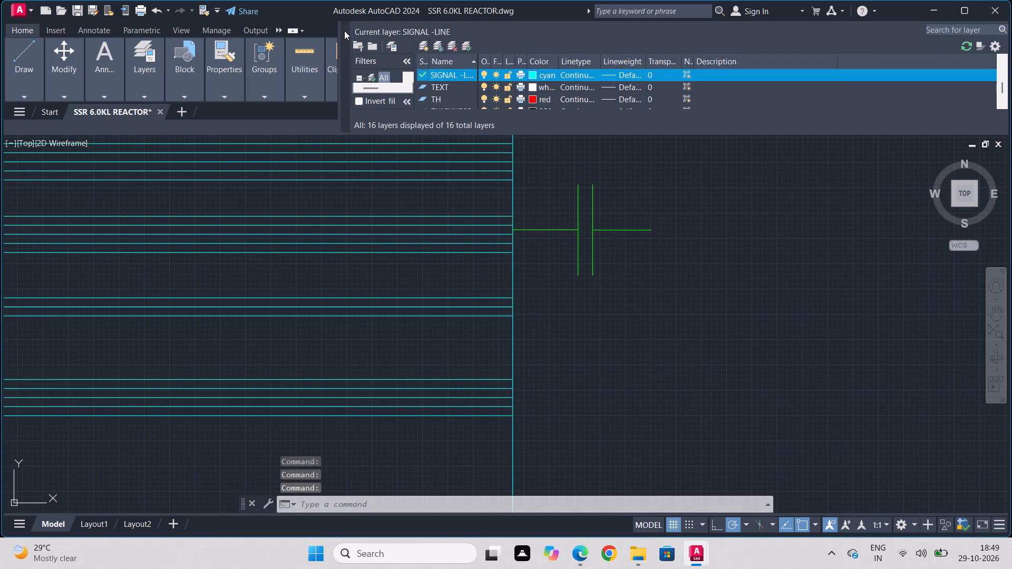
click(344, 28)
click(14, 61)
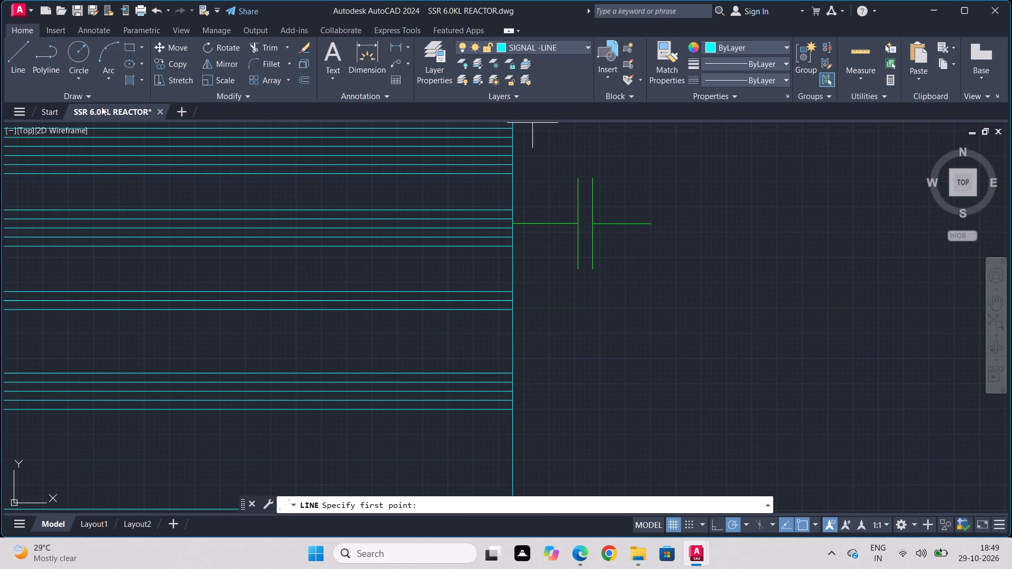
click(650, 195)
click(648, 252)
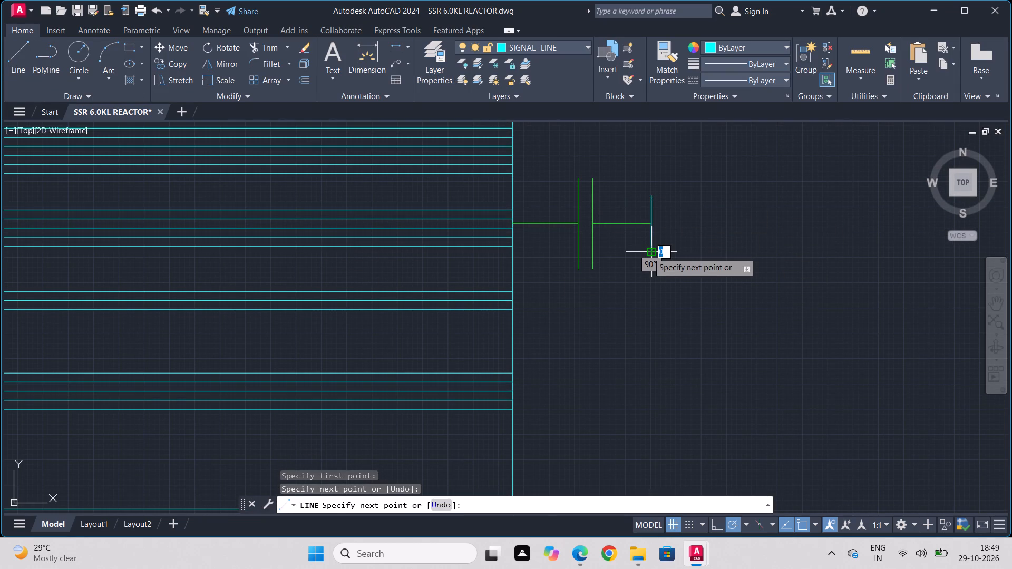
key(Escape)
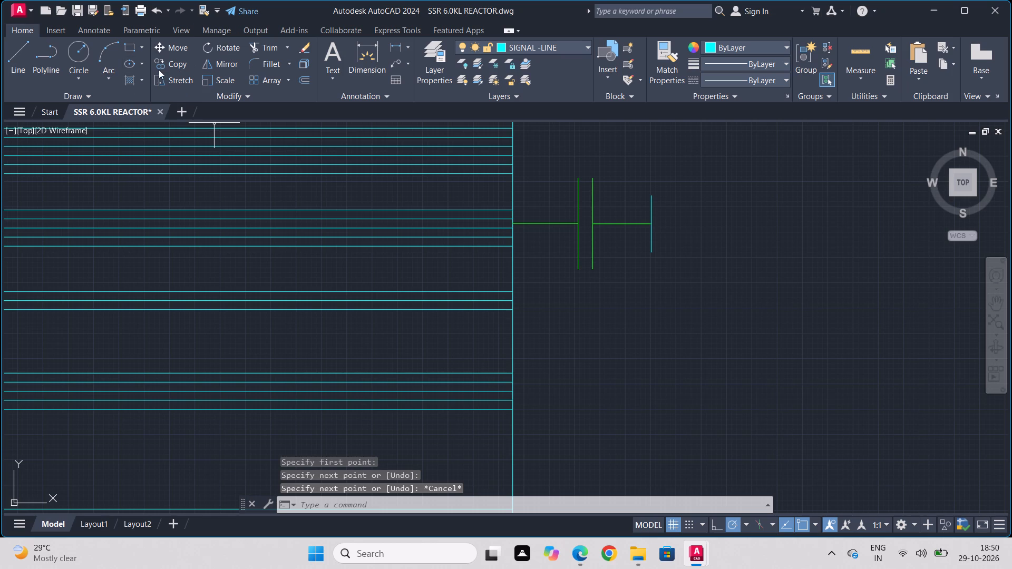
Draw two crossing three-point arcs from the lower and upper ends of the short vertical line, bulging away from the block.
click(112, 62)
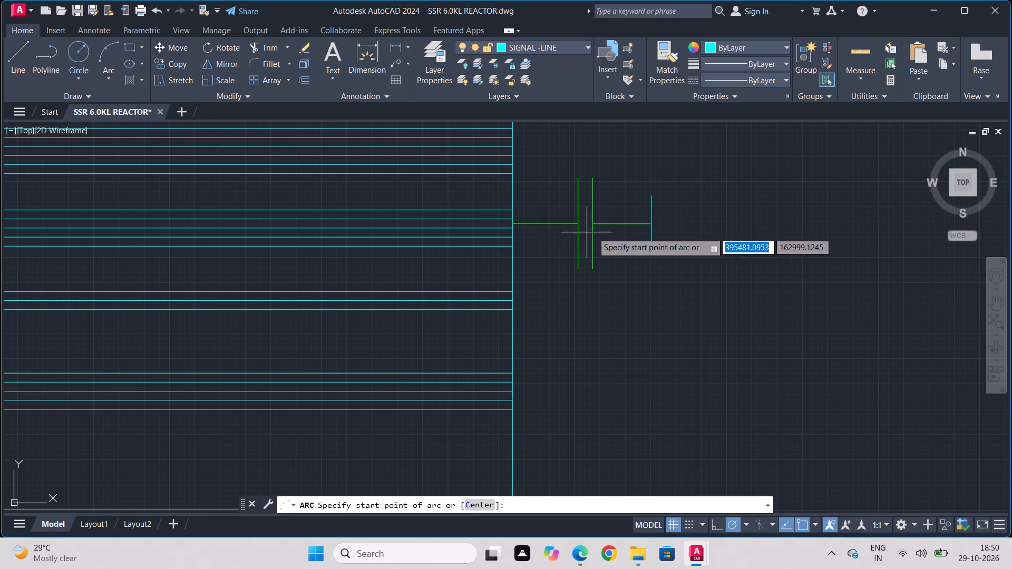
click(651, 251)
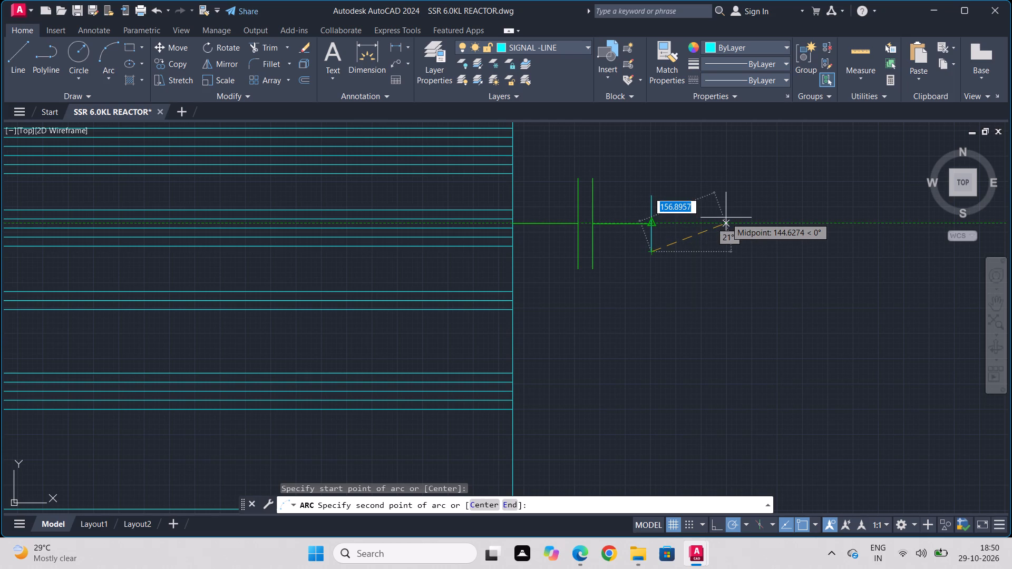
click(716, 219)
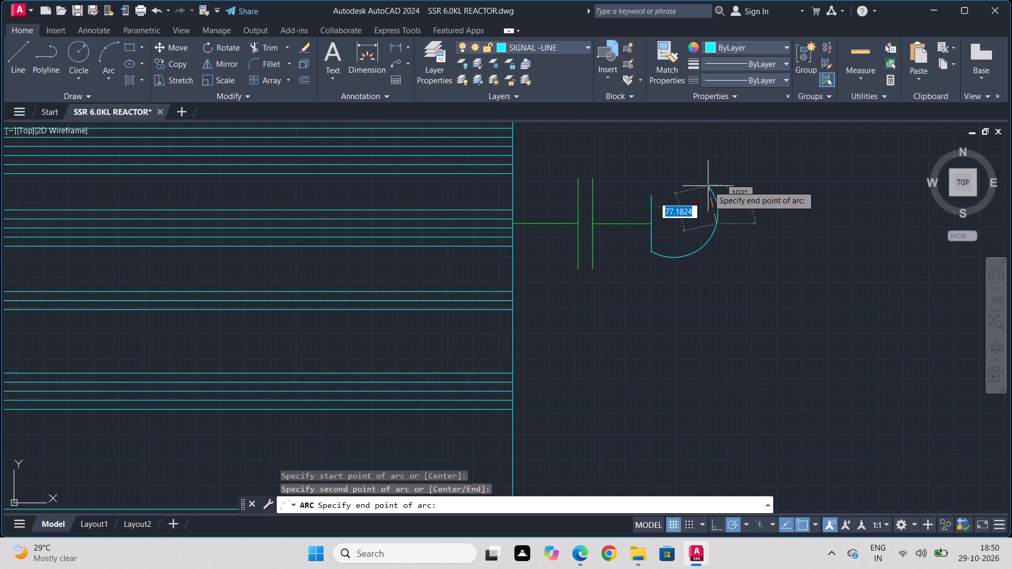
click(731, 169)
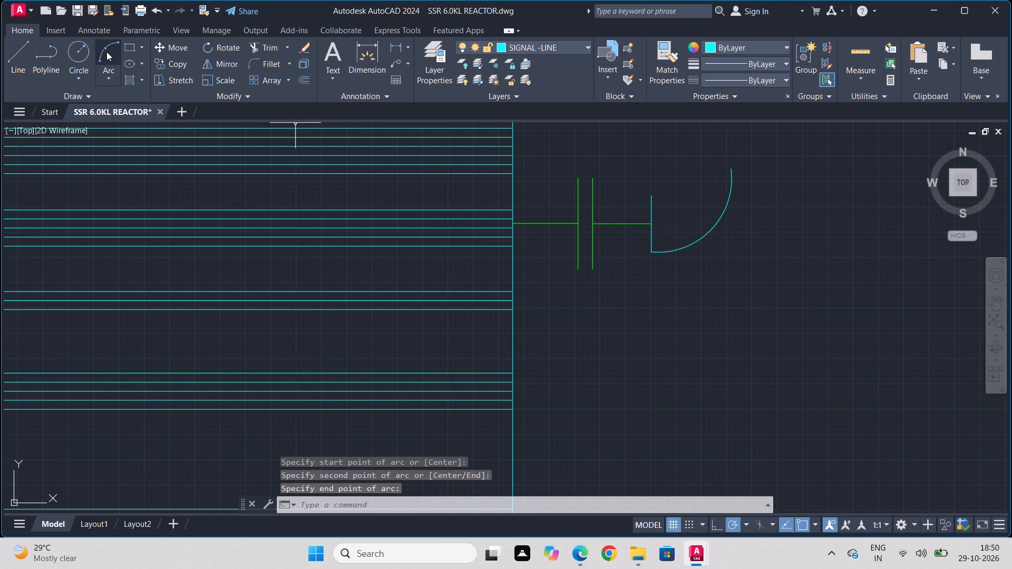
click(106, 52)
click(650, 195)
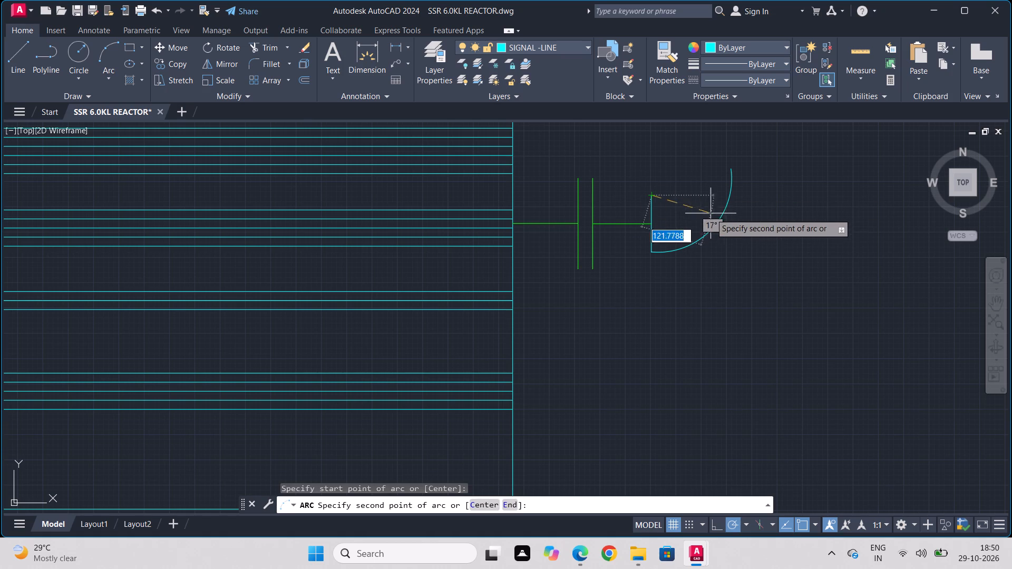
click(713, 230)
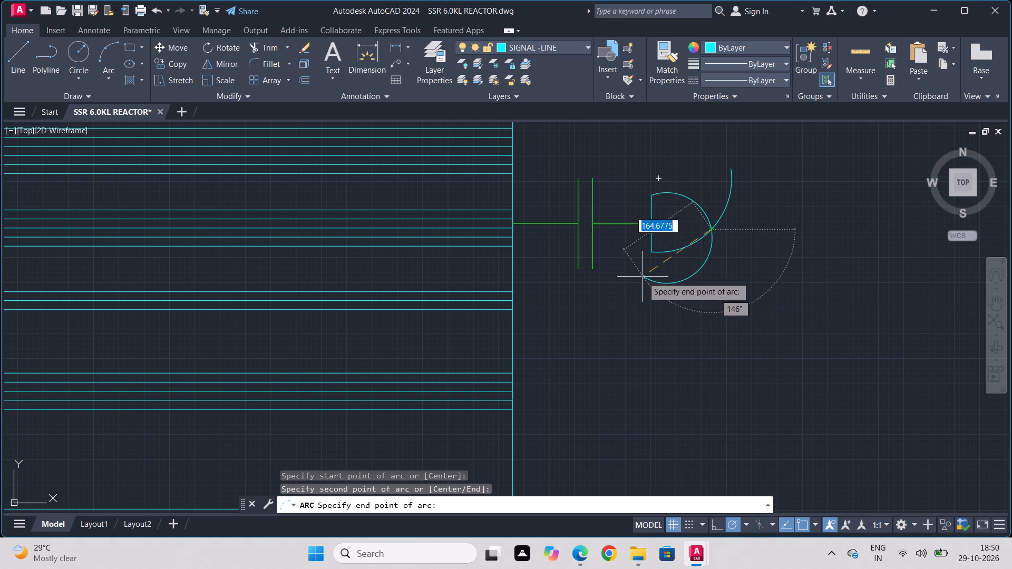
click(670, 320)
Trim both arc tails beyond their crossing point to leave a closed, pointed D-shaped symbol.
click(267, 41)
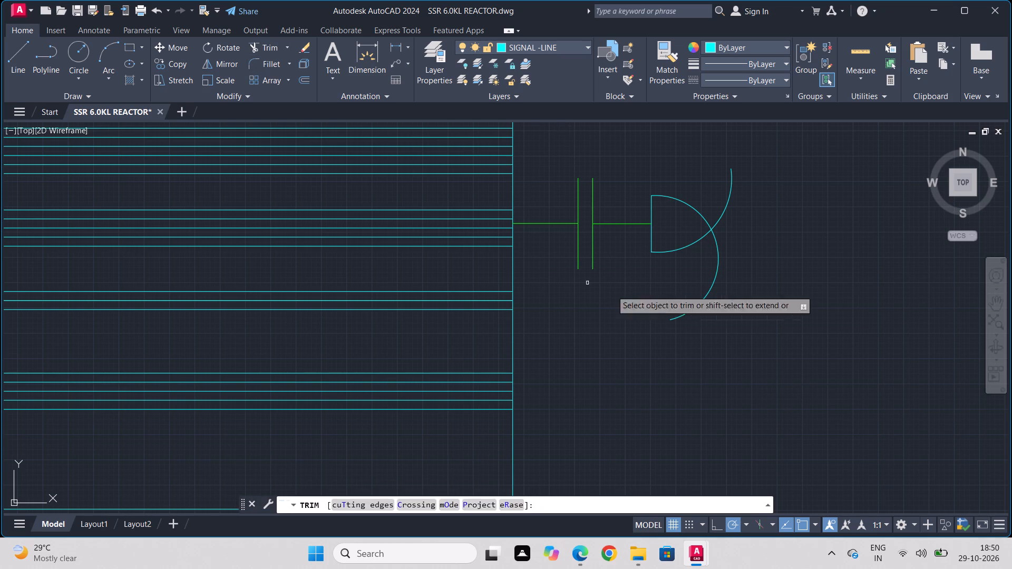
click(761, 224)
drag(723, 179, 705, 282)
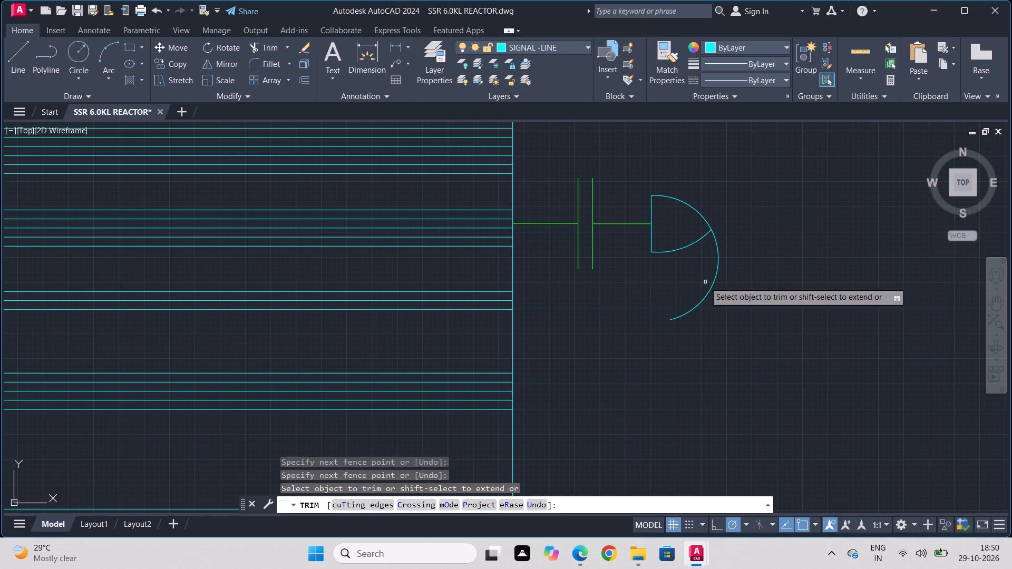
drag(705, 277, 766, 215)
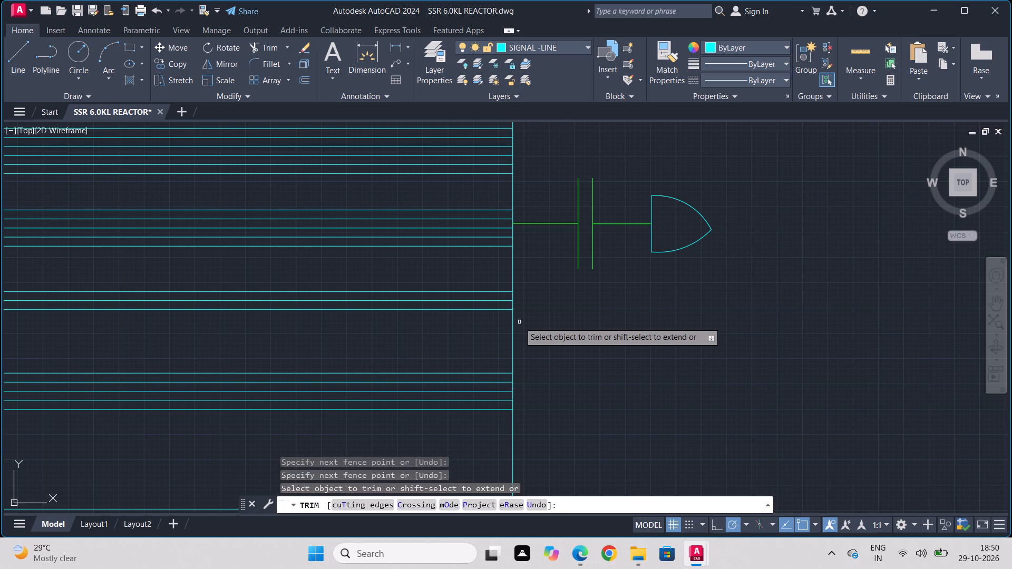
key(Escape)
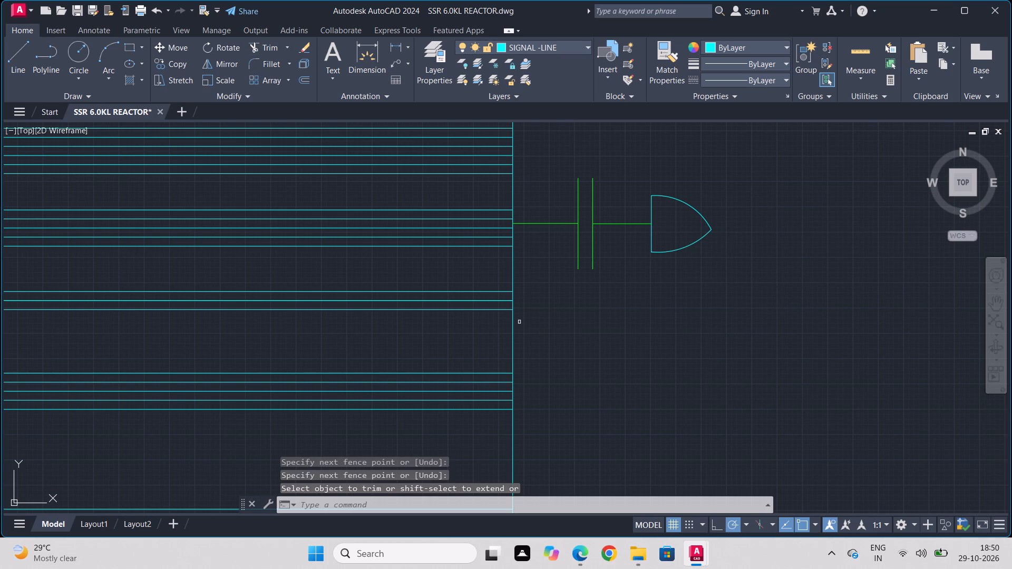
Make PROCESS LINE the current layer and draw a line from the D-shaped symbol's tip, horizontally outward and straight down.
click(444, 60)
scroll(449, 77, down, 1)
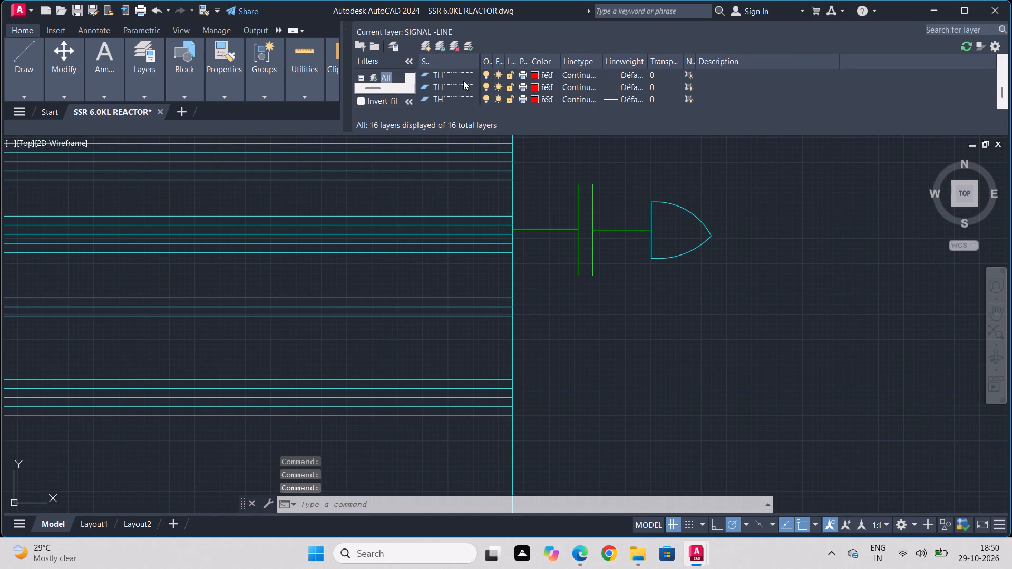
scroll(442, 121, down, 1)
scroll(466, 95, up, 3)
scroll(466, 95, down, 1)
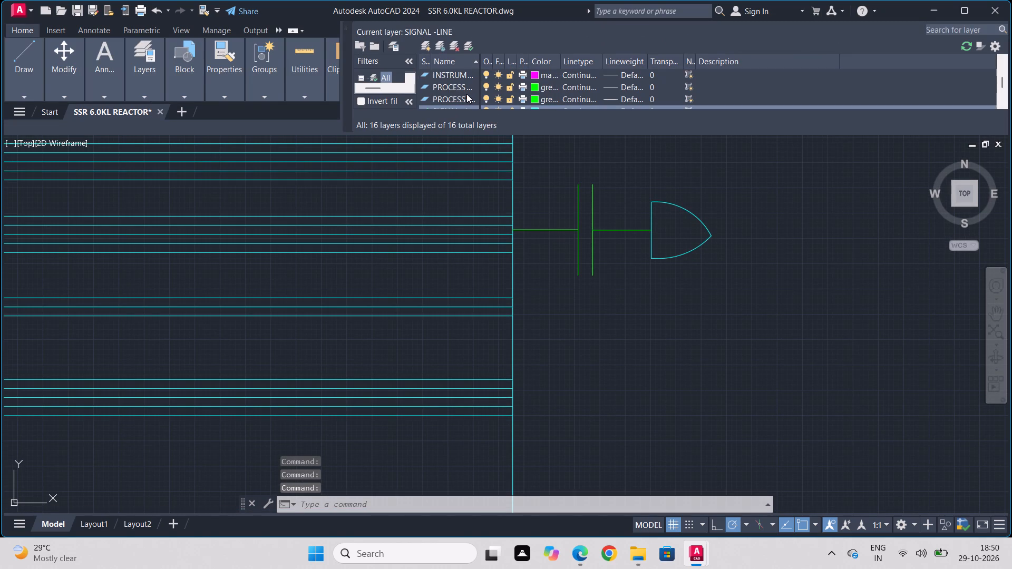
double_click(426, 85)
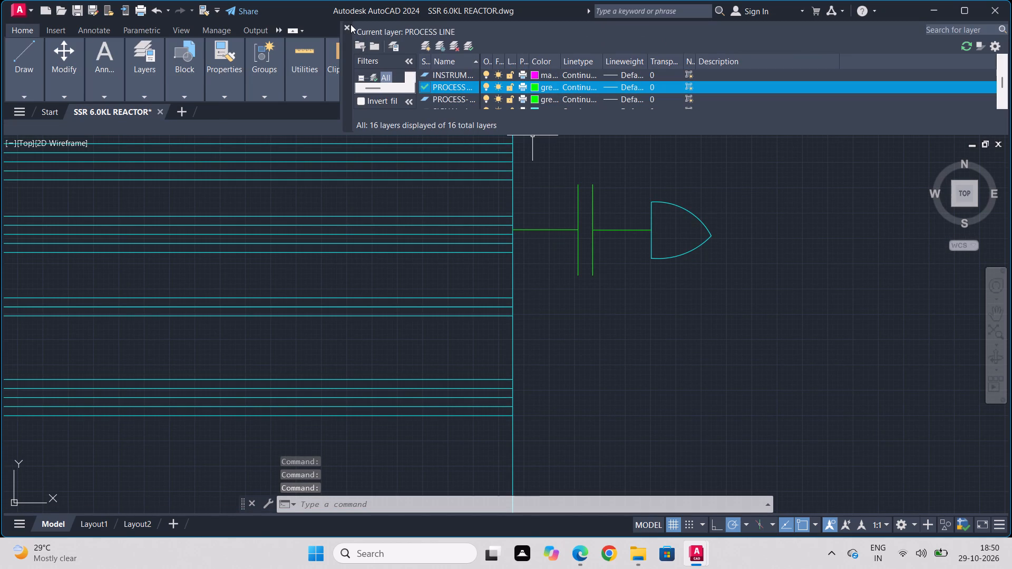
click(351, 24)
click(6, 52)
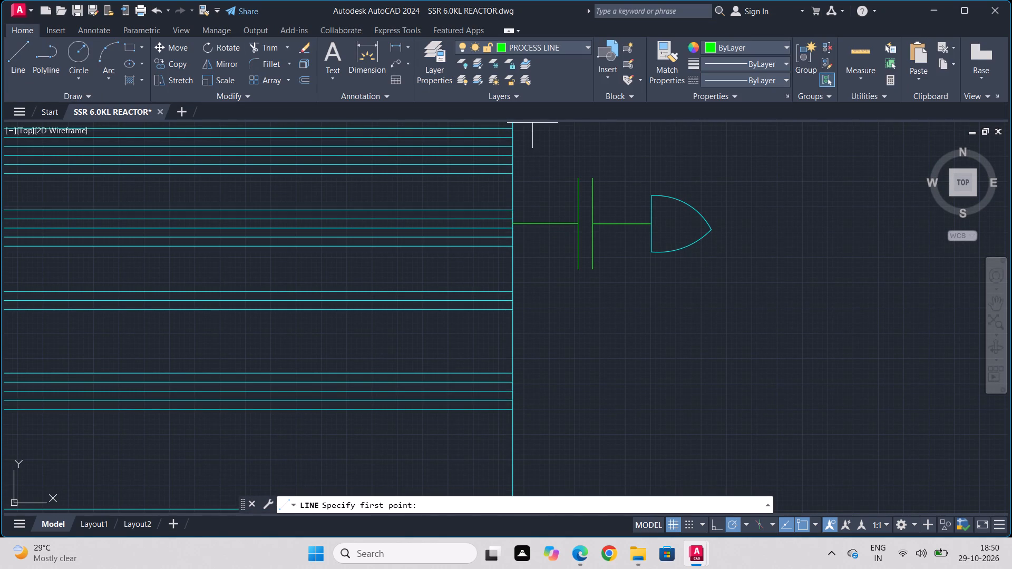
click(714, 230)
scroll(851, 236, down, 3)
middle_drag(851, 236, 573, 248)
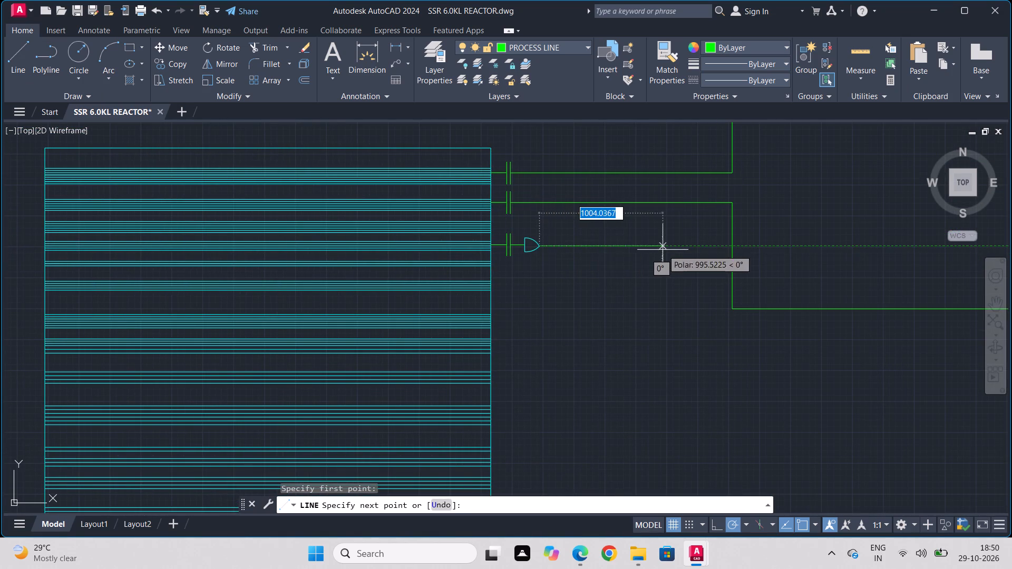
click(627, 246)
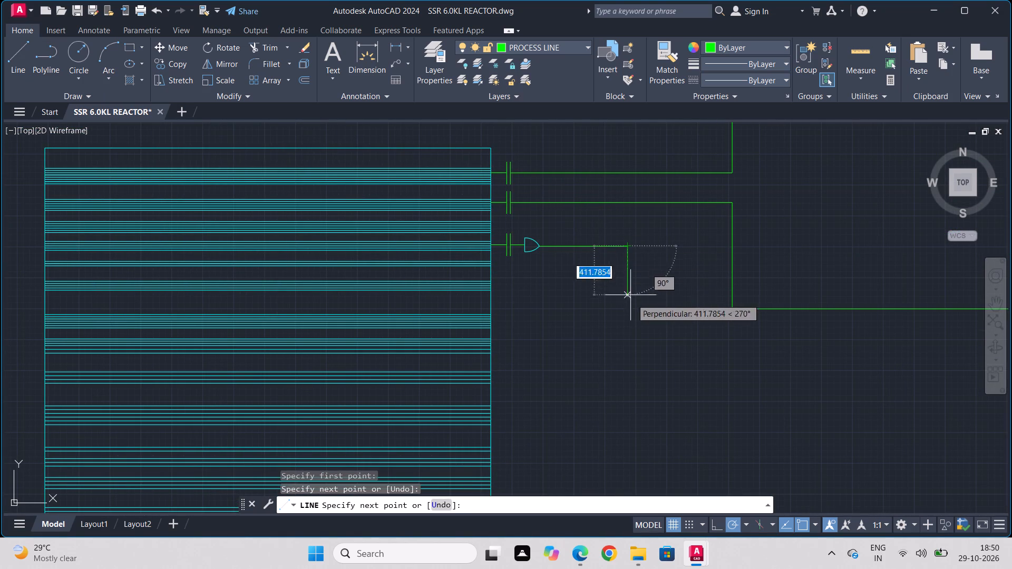
click(631, 332)
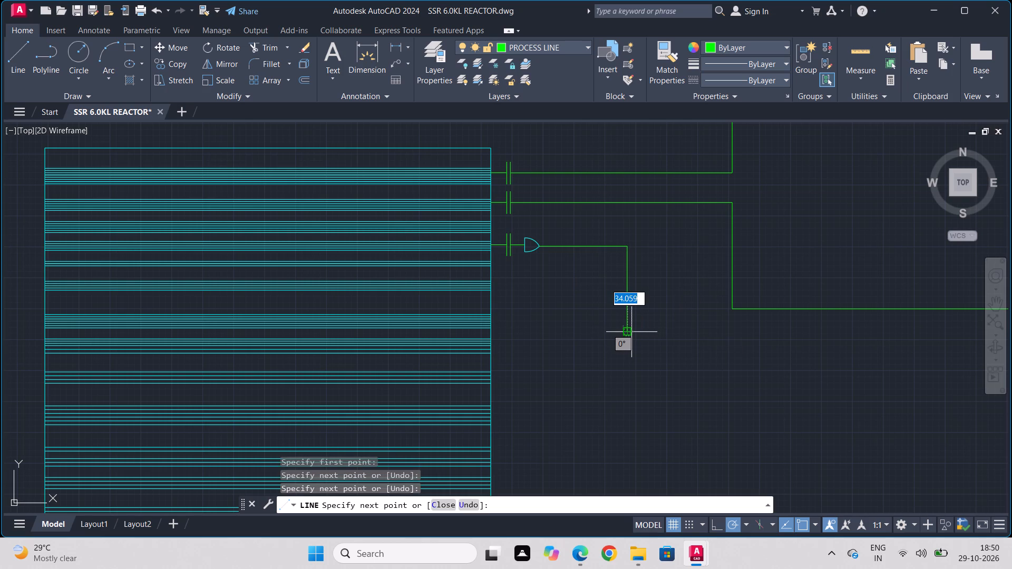
key(Escape)
Scale up the D-shaped symbol from the midpoint of its flat side until its height roughly matches the flange.
scroll(547, 258, up, 3)
click(501, 183)
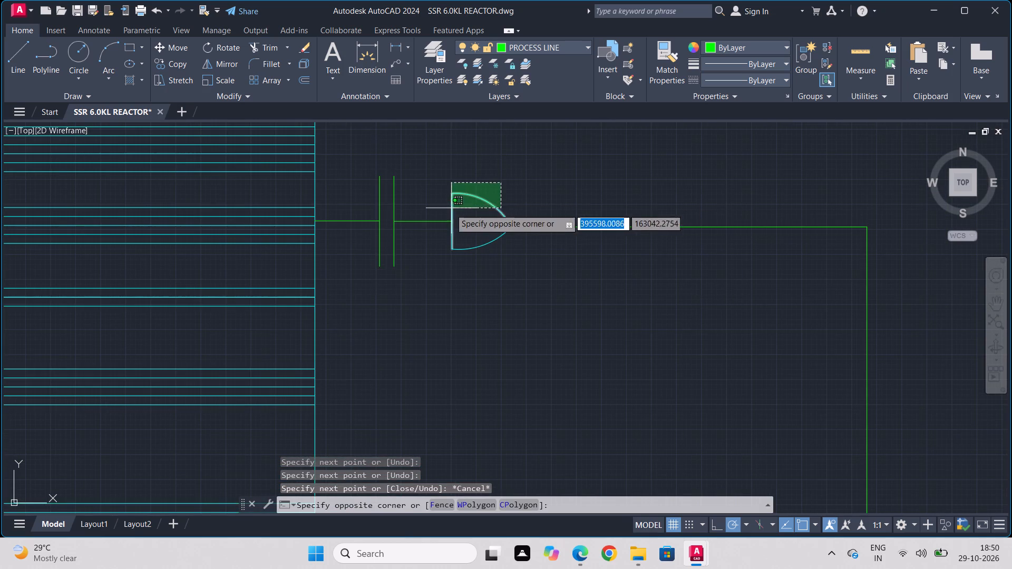
click(447, 212)
click(485, 274)
click(480, 234)
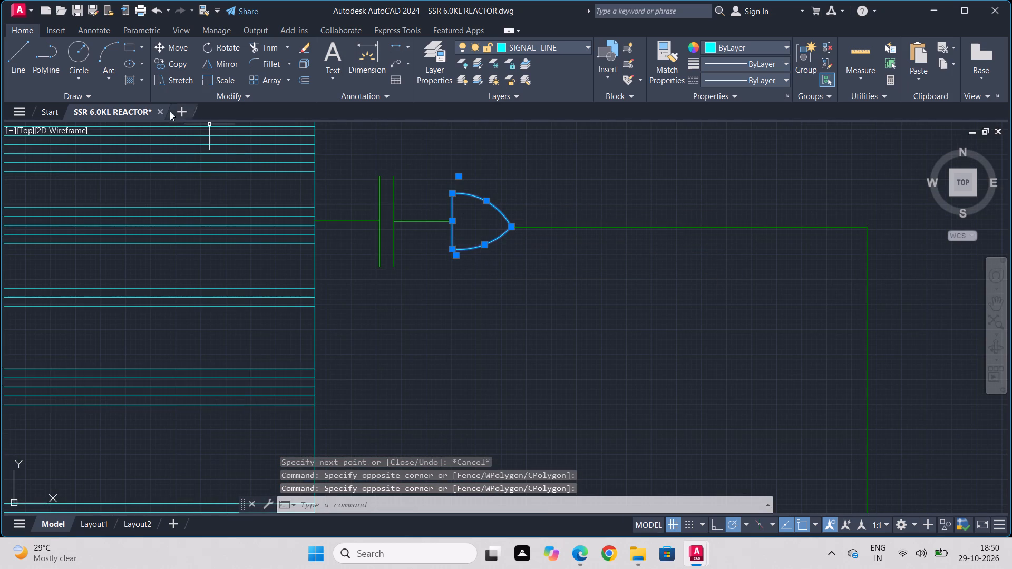
click(208, 80)
click(448, 219)
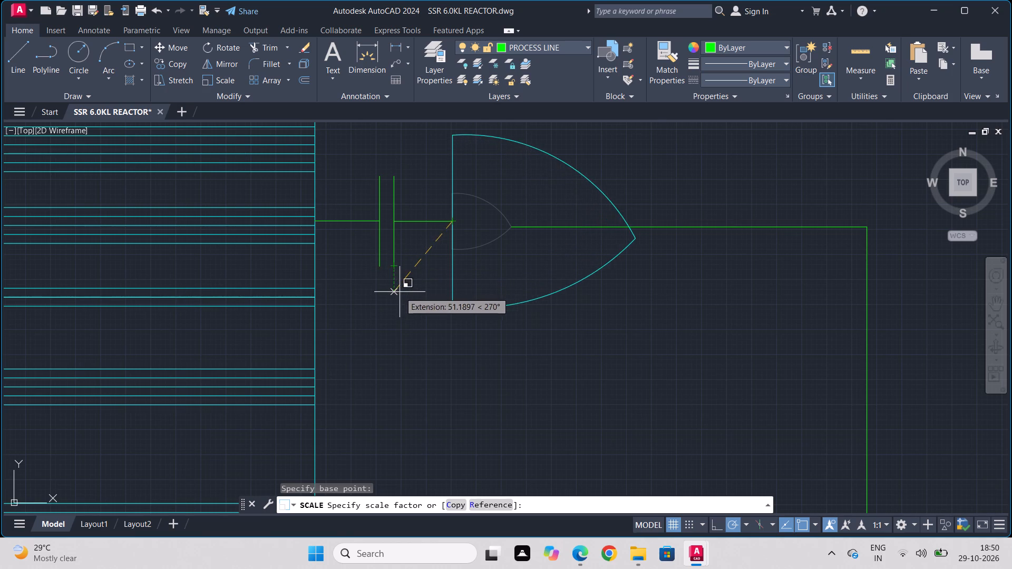
click(441, 264)
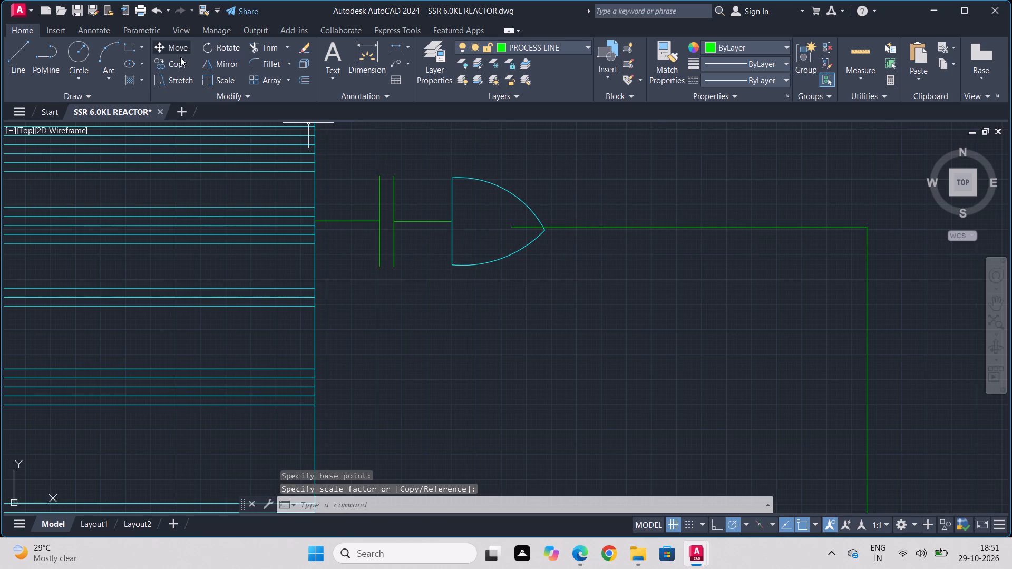
Trim away the piece of process line inside the enlarged D-shaped symbol.
click(261, 44)
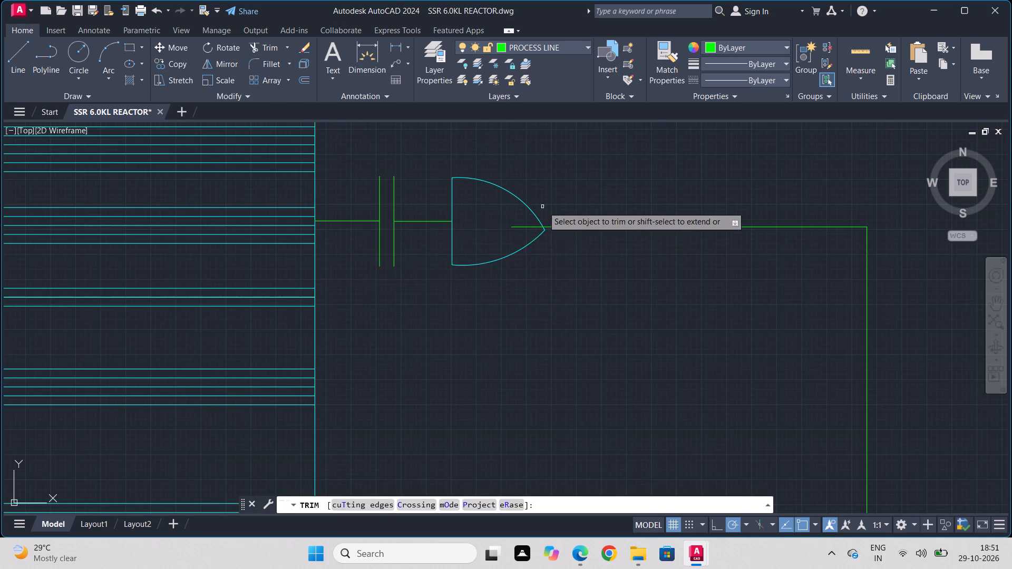
drag(526, 211, 516, 242)
scroll(558, 234, up, 1)
scroll(558, 234, down, 1)
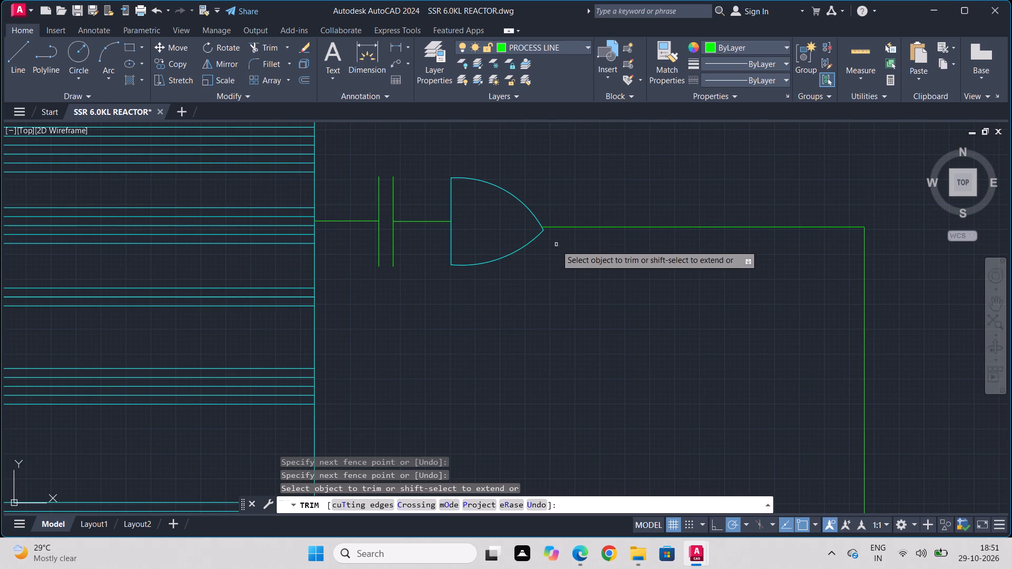
Move the horizontal process line so that its end meets the D-shaped symbol's tip.
key(Escape)
drag(593, 178, 588, 197)
click(572, 253)
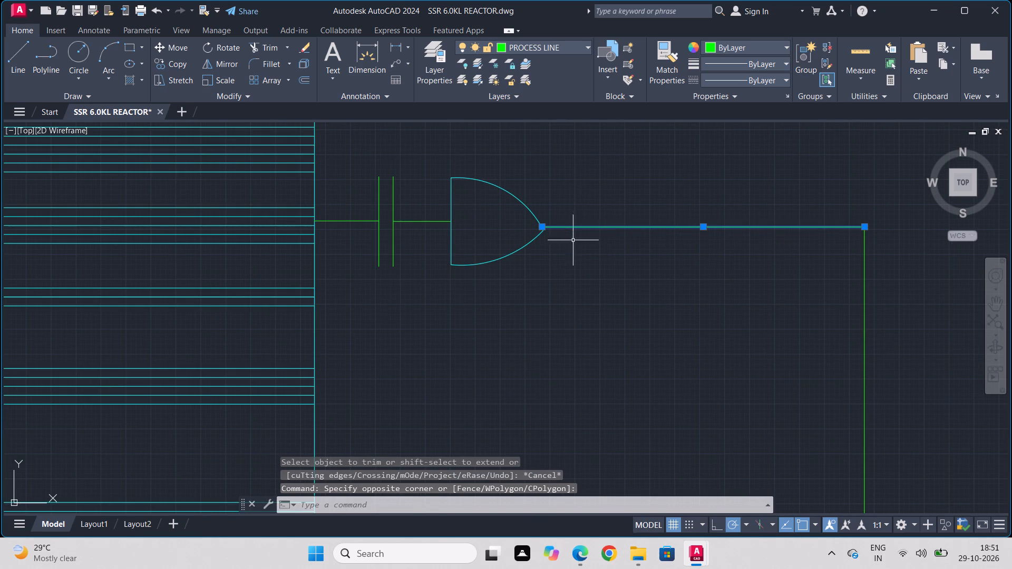
click(178, 50)
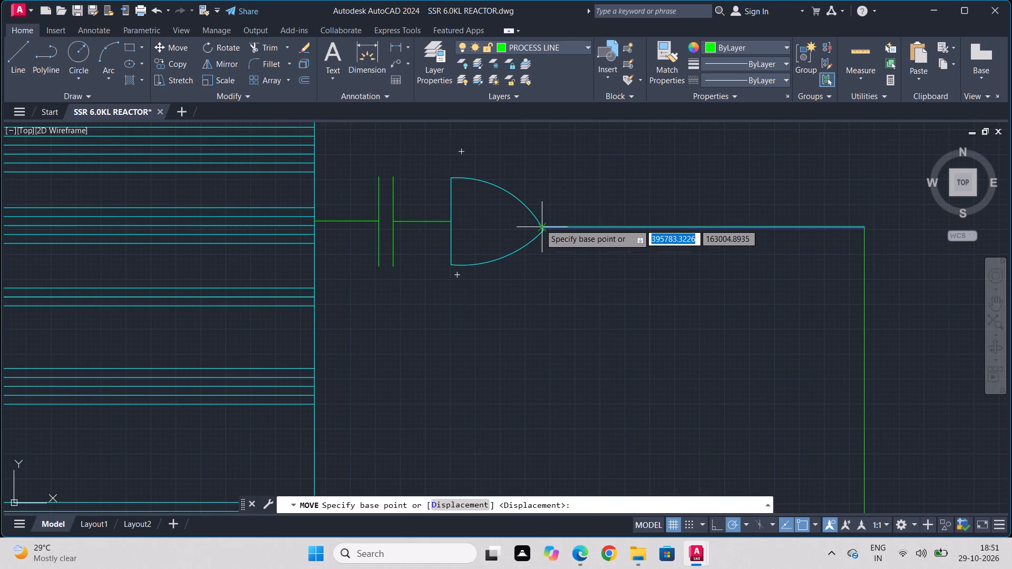
click(541, 224)
click(545, 228)
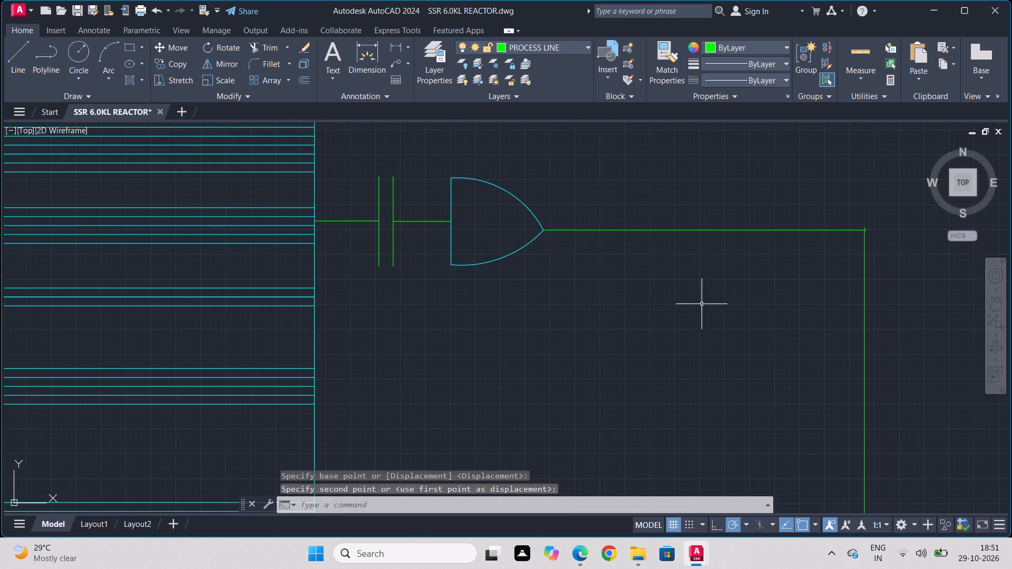
Trim the vertical process line's stub above its corner with the moved horizontal line.
click(268, 50)
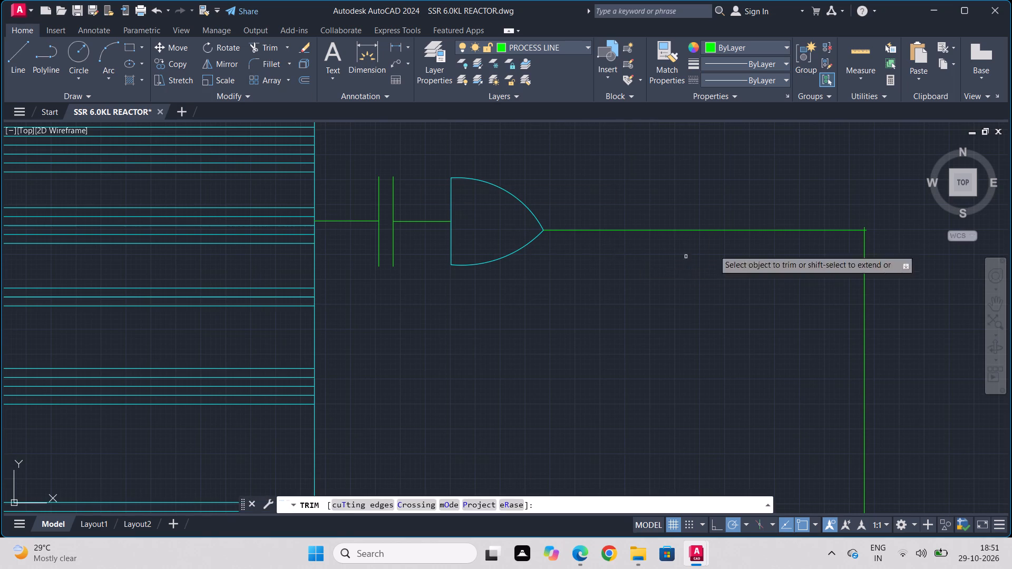
scroll(812, 212, up, 3)
scroll(902, 244, up, 1)
middle_drag(902, 244, 360, 217)
drag(414, 209, 488, 244)
drag(465, 214, 466, 259)
scroll(516, 274, down, 2)
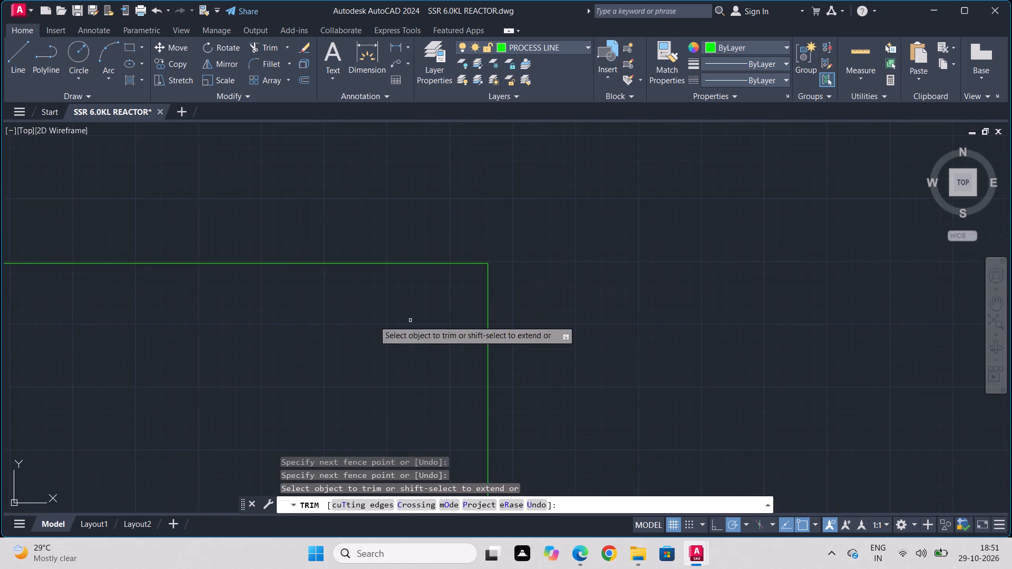
scroll(286, 344, down, 3)
middle_drag(275, 351, 483, 148)
scroll(495, 140, down, 1)
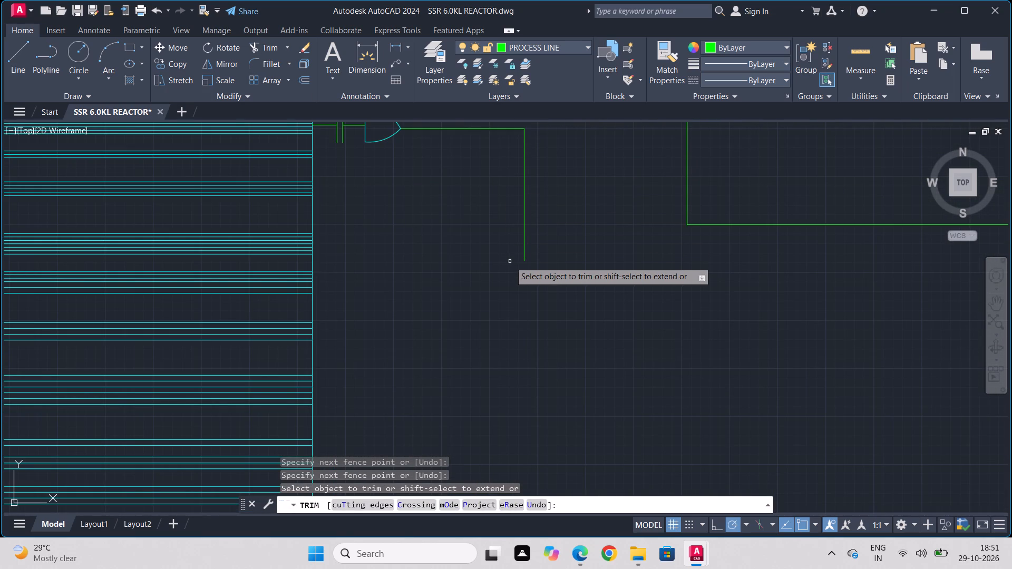
key(Escape)
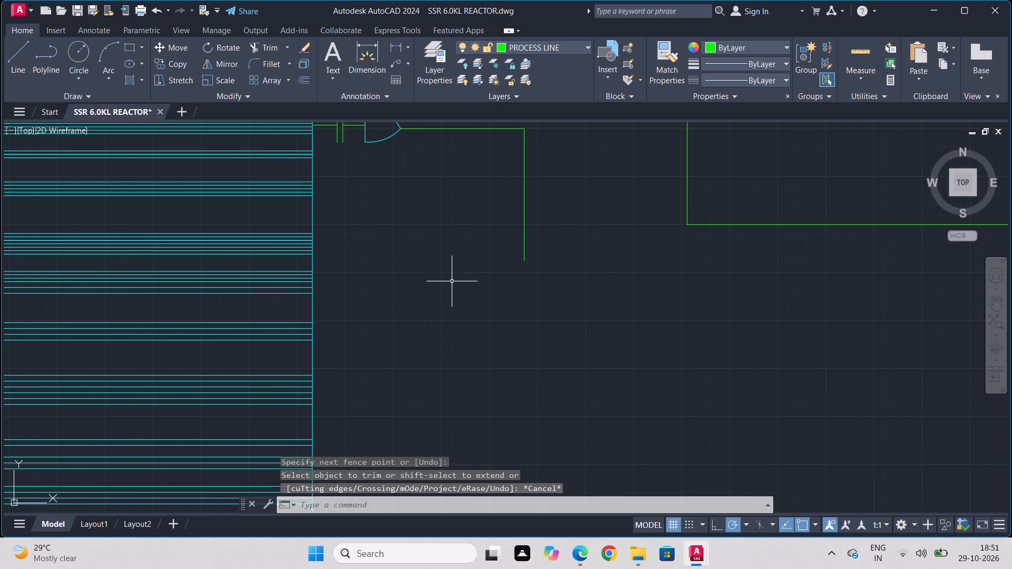
Copy the vertical circle-centred valve from the loose valve symbols to the third nozzle line's lower end, with a spare copy in open space below the second branch.
scroll(471, 223, down, 2)
scroll(494, 295, down, 2)
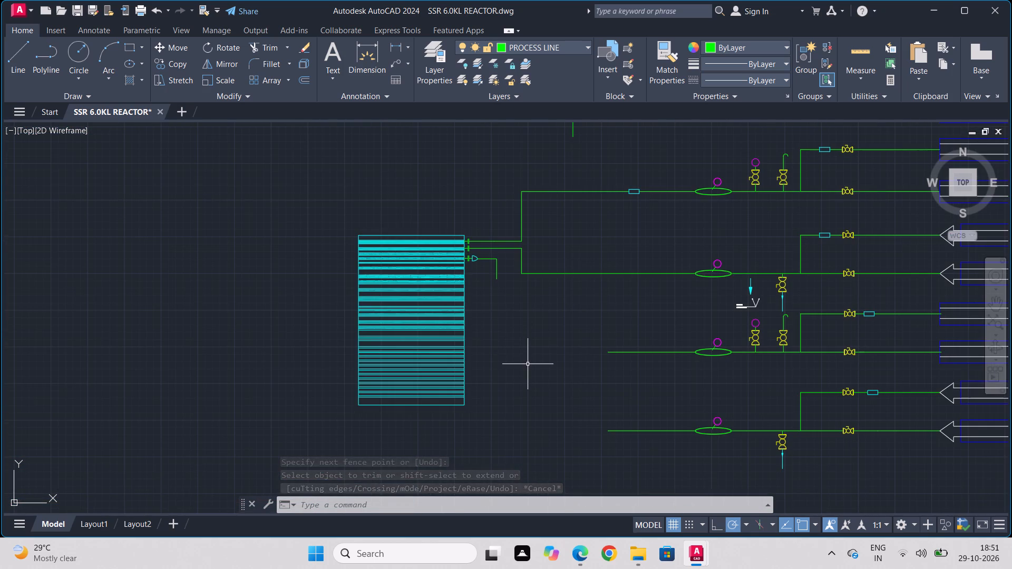
middle_drag(528, 366, 517, 228)
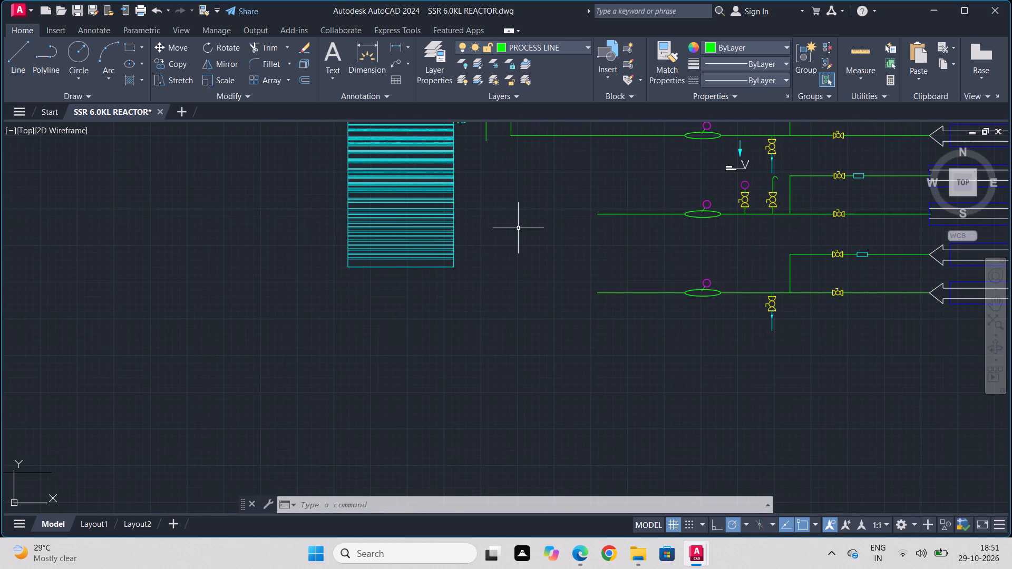
scroll(359, 292, down, 2)
middle_drag(329, 310, 435, 277)
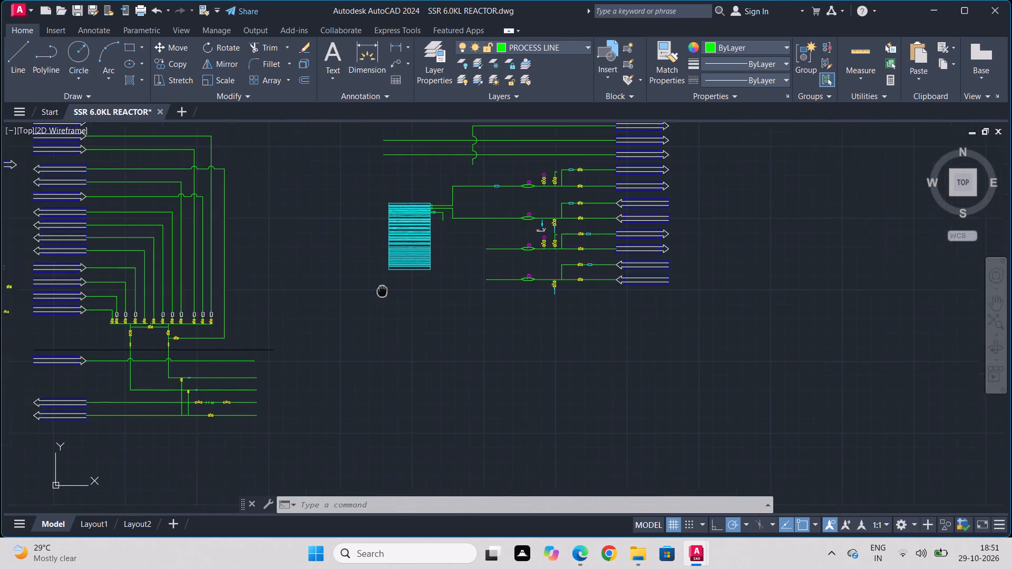
middle_drag(435, 277, 762, 242)
scroll(298, 299, up, 4)
middle_drag(479, 231, 447, 434)
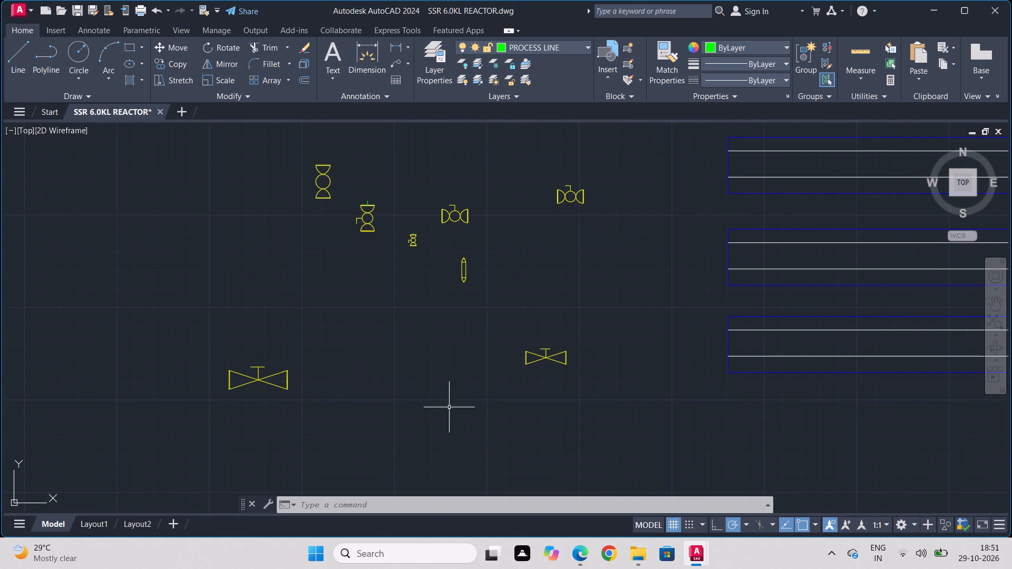
click(329, 142)
click(278, 238)
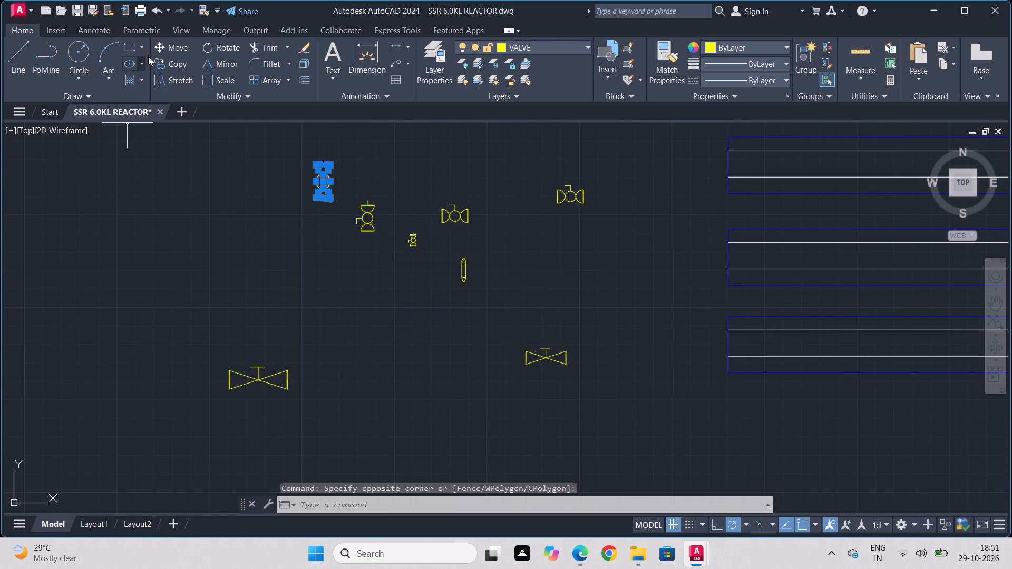
click(161, 57)
click(320, 163)
scroll(814, 312, down, 3)
middle_drag(790, 322, 0, 341)
scroll(642, 215, up, 4)
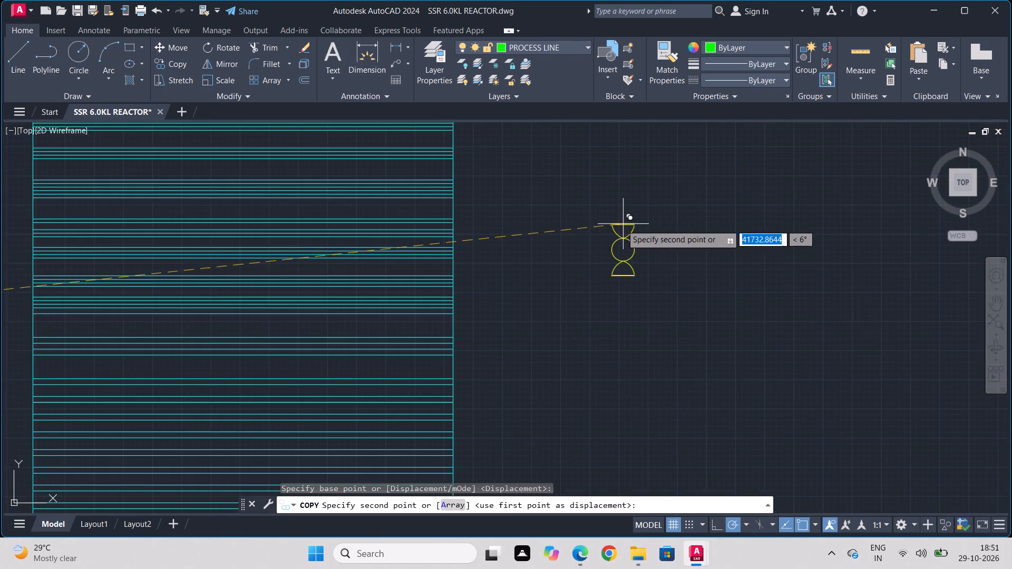
middle_drag(619, 218, 619, 405)
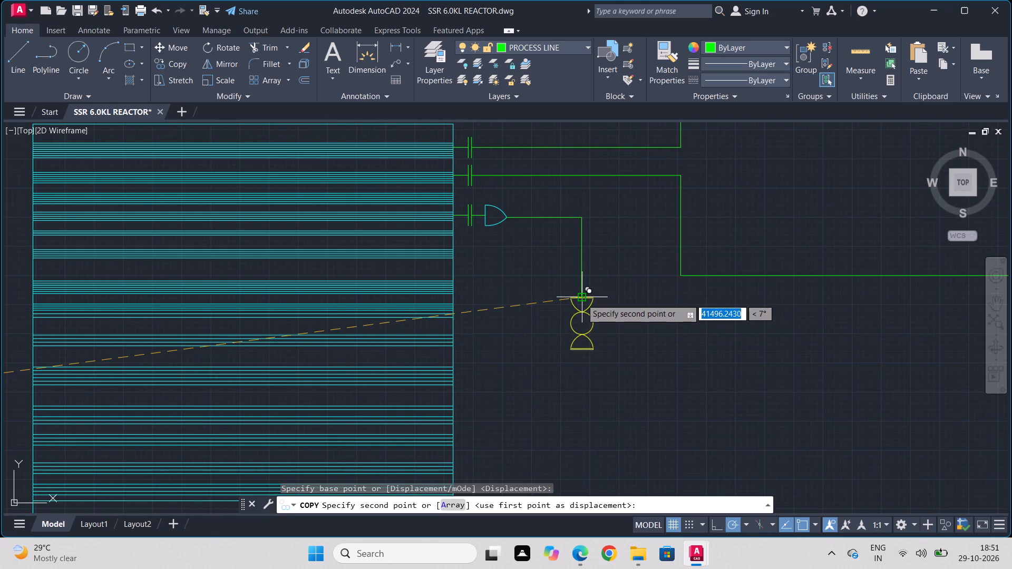
click(581, 299)
click(823, 319)
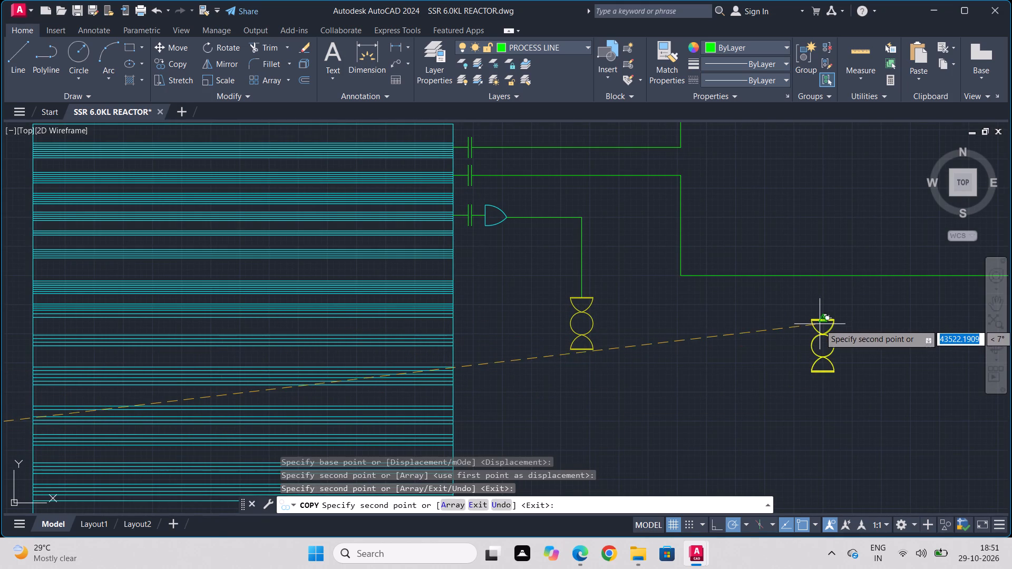
key(Escape)
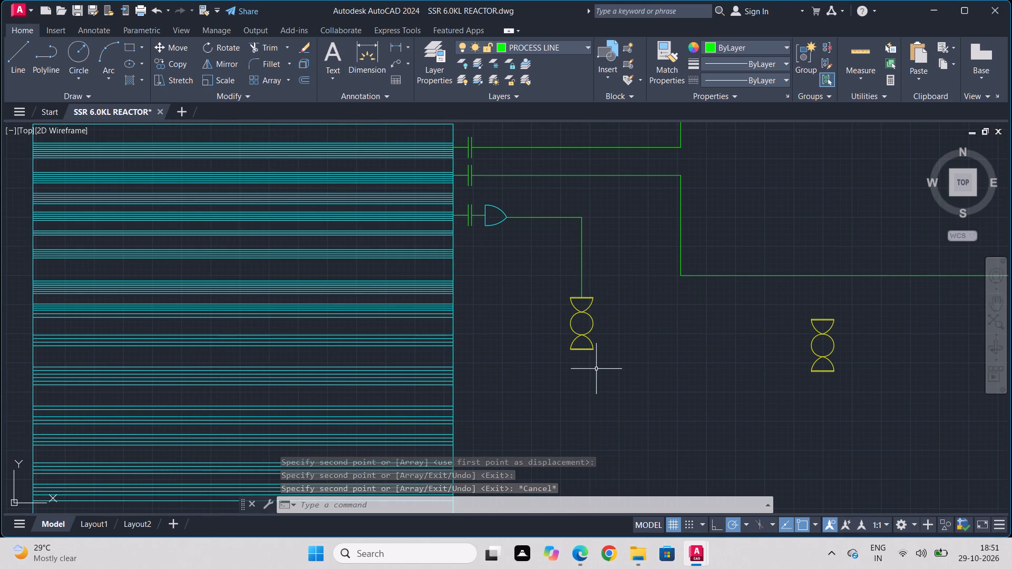
Draw a process line from the attached valve's bottom straight down past the striped block's lower edge.
key(l)
key(Return)
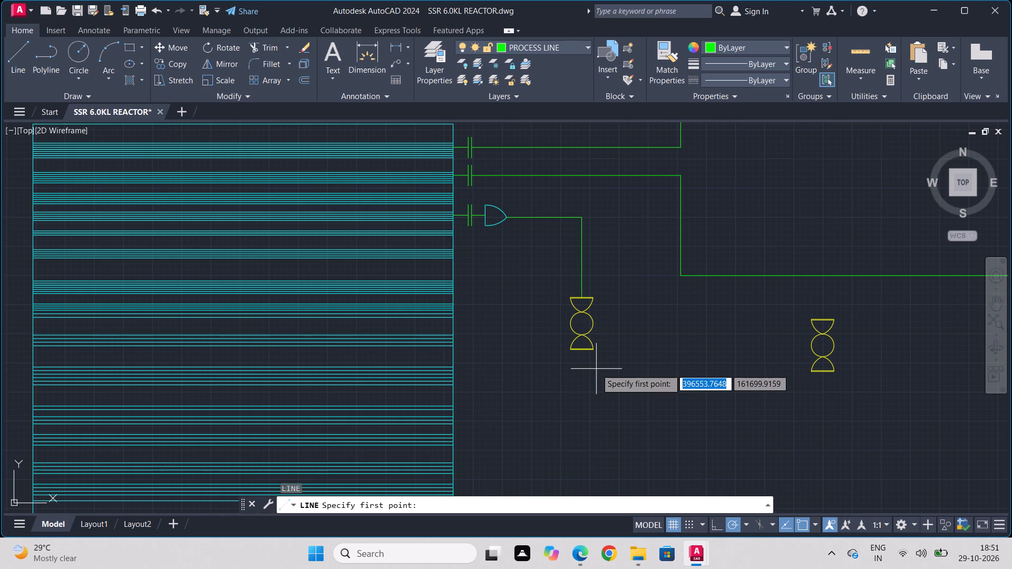
click(580, 350)
scroll(572, 454, down, 2)
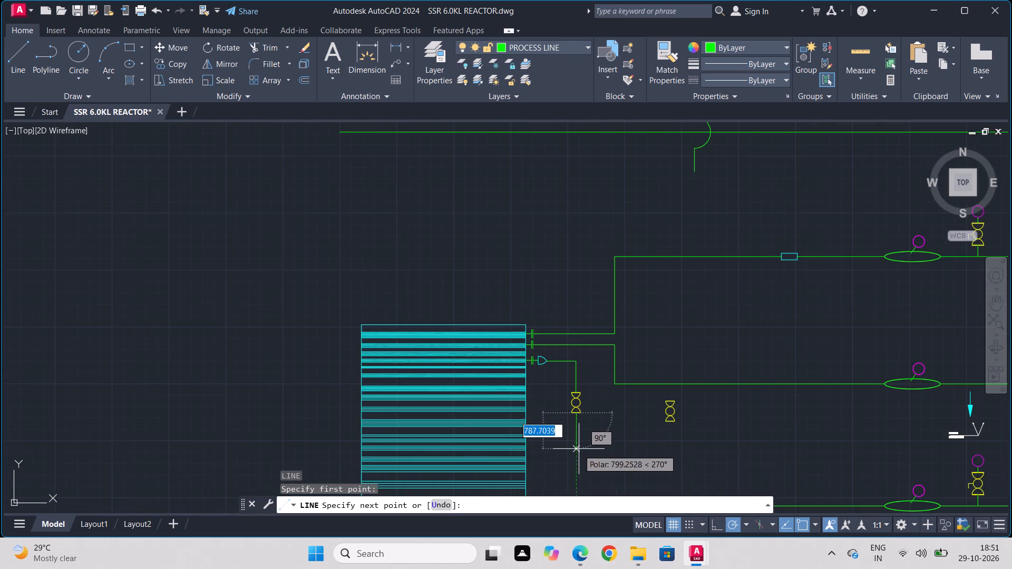
middle_drag(579, 449, 567, 227)
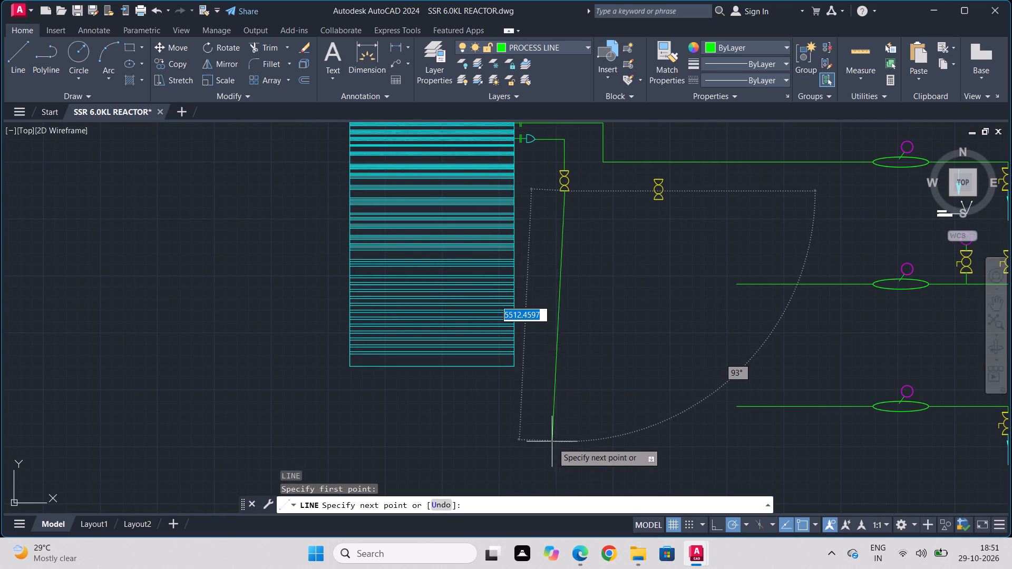
click(564, 447)
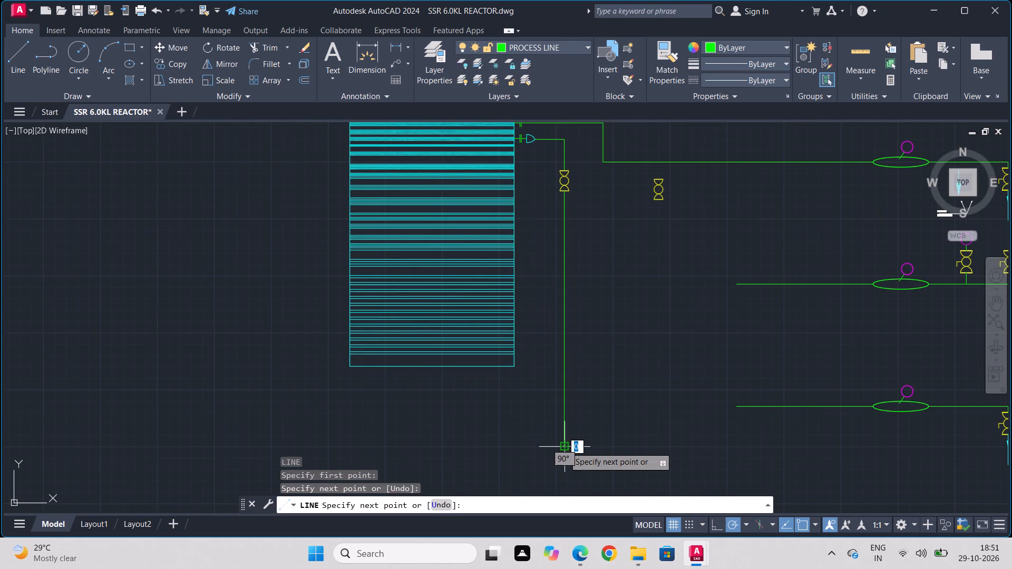
key(Escape)
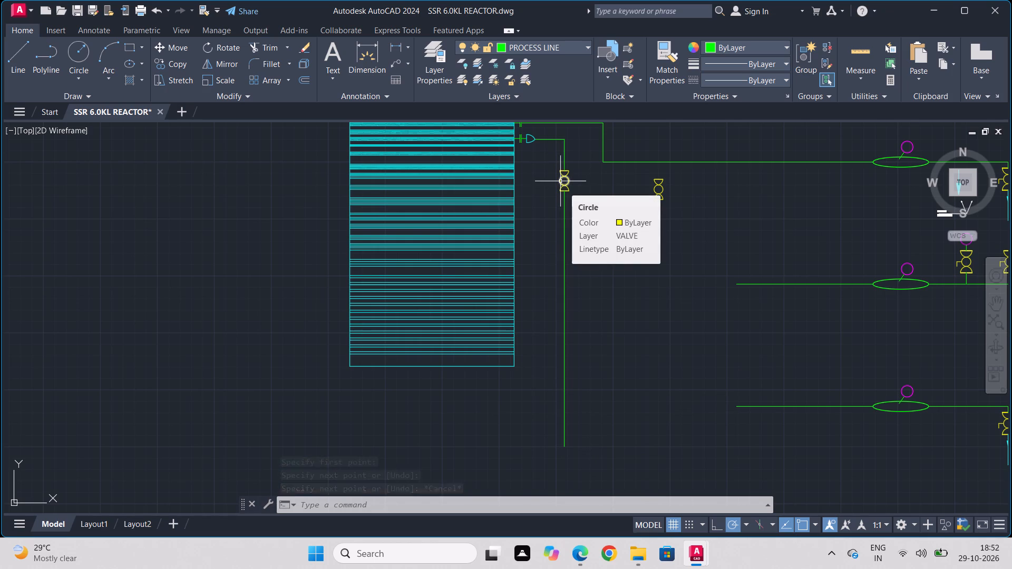
Copy the top flanged nozzle stub to two lower points on the block's nozzle side, one among the lower stripes and one just below the last stripe.
middle_drag(563, 156, 569, 309)
scroll(545, 283, up, 3)
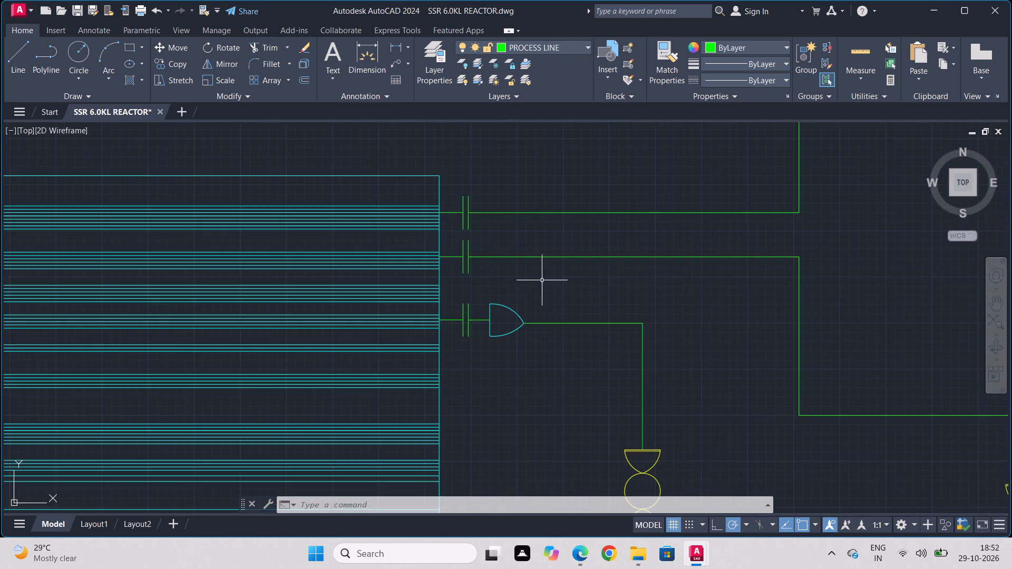
middle_drag(536, 280, 694, 271)
scroll(637, 225, up, 3)
click(623, 129)
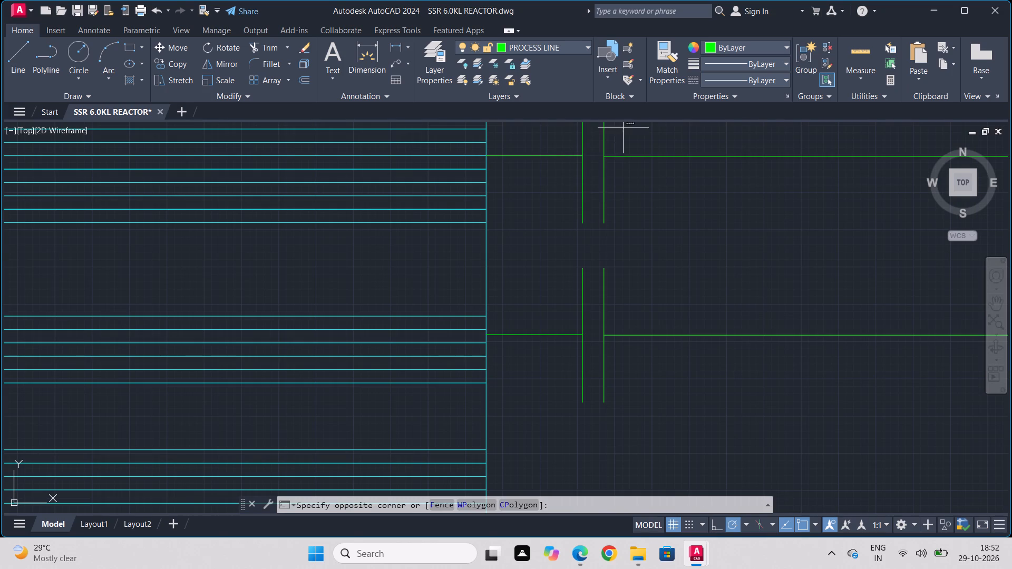
click(552, 143)
drag(556, 129, 547, 142)
drag(528, 189, 522, 191)
click(168, 58)
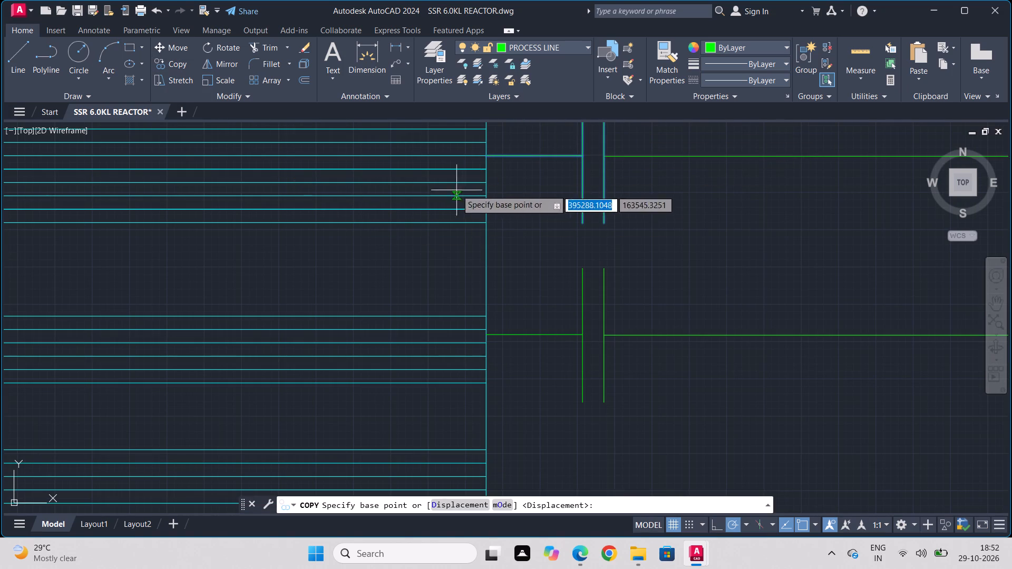
click(487, 157)
scroll(456, 357, down, 2)
middle_drag(483, 376, 483, 354)
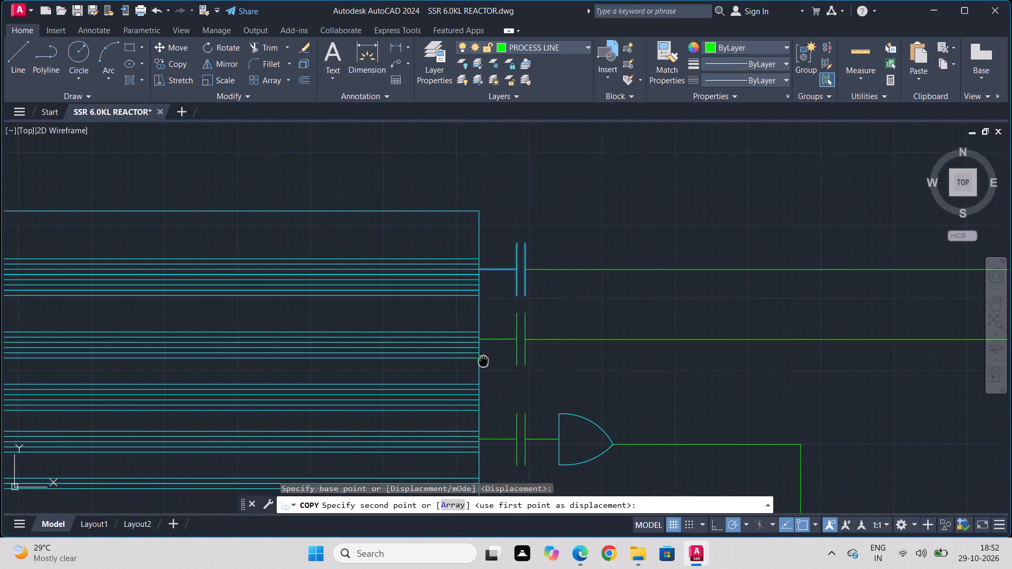
middle_drag(483, 354, 488, 209)
middle_drag(490, 434, 469, 116)
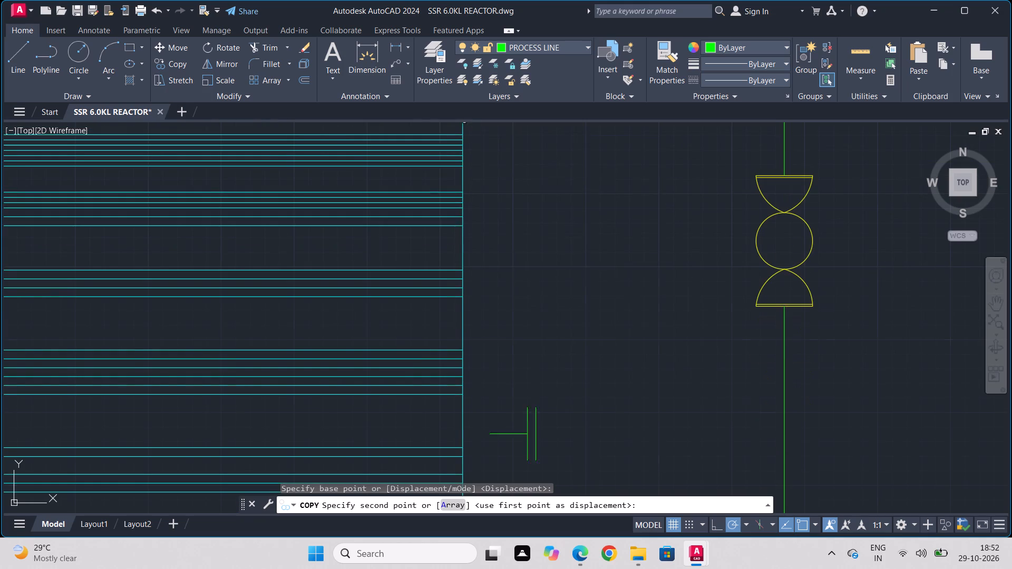
scroll(462, 349, down, 1)
middle_drag(462, 349, 459, 129)
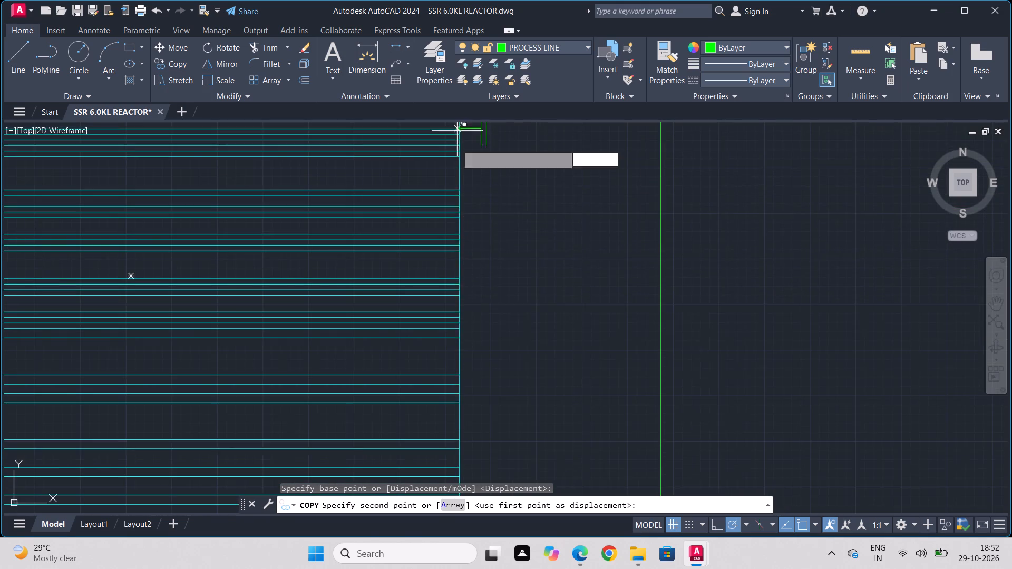
scroll(462, 350, down, 1)
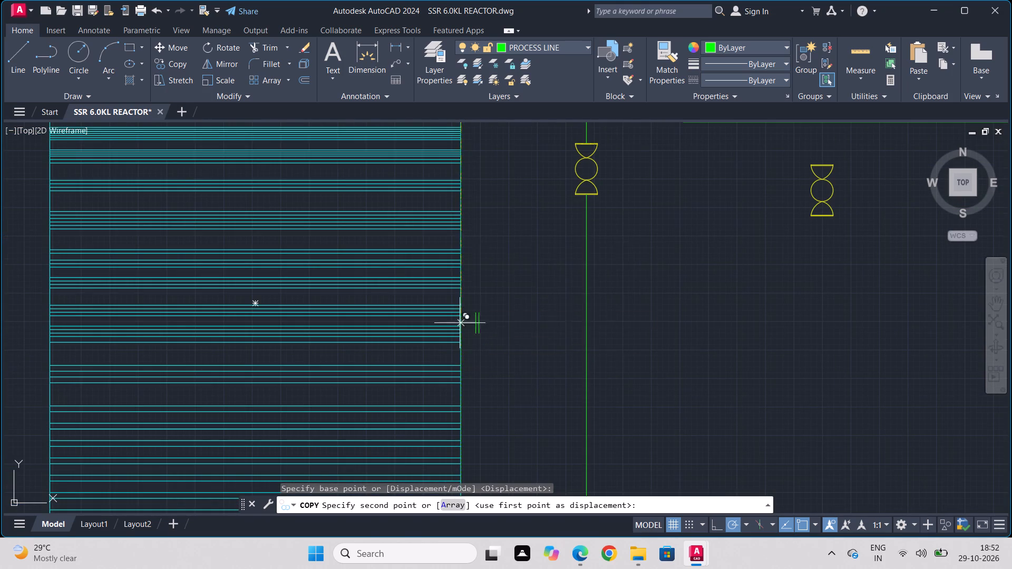
middle_drag(444, 371, 503, 161)
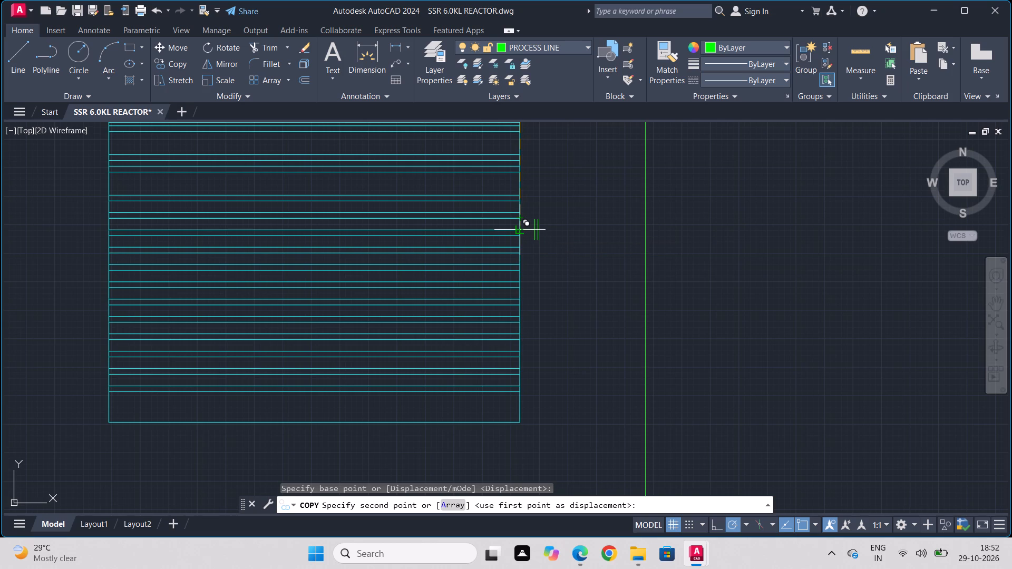
click(520, 275)
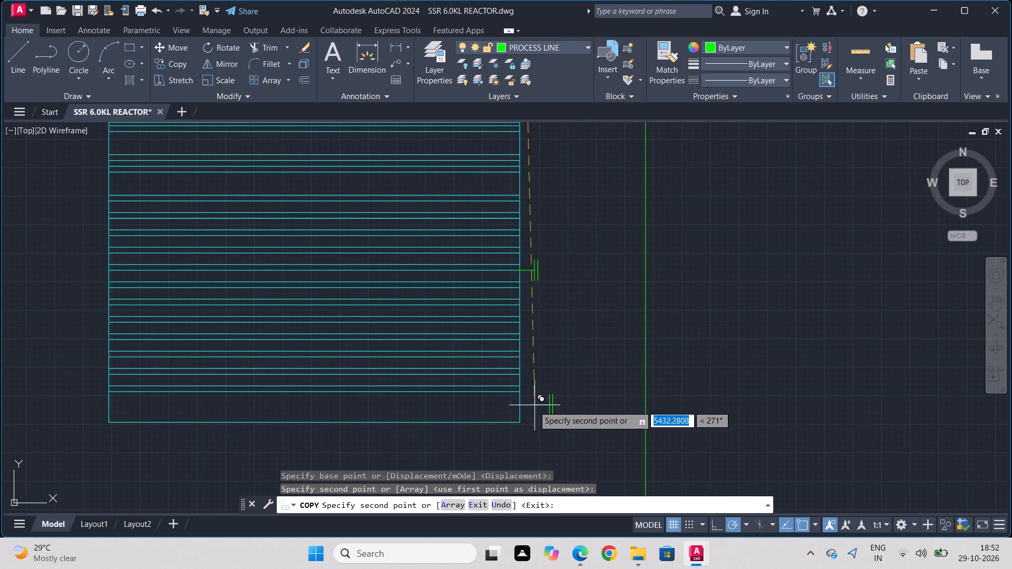
scroll(521, 400, up, 3)
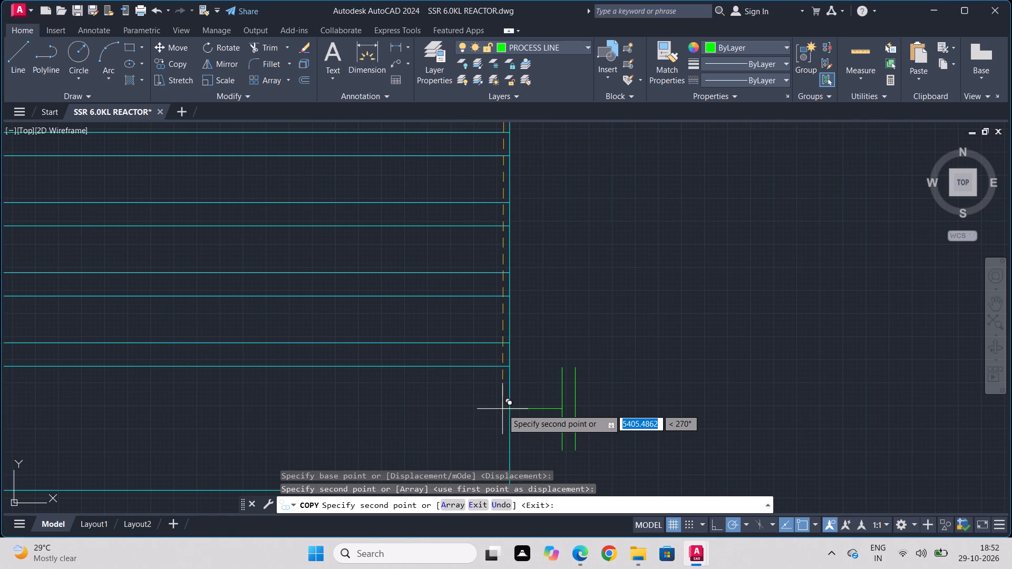
click(510, 398)
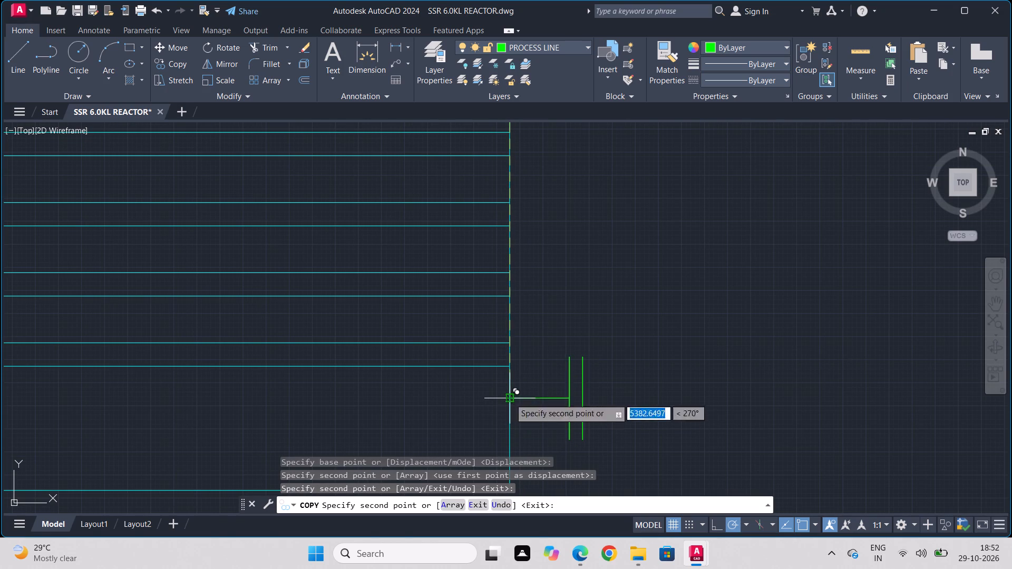
key(Escape)
Draw a horizontal process line about 1653 long from the lowest nozzle's outer flange, crossing the vertical process line.
key(l)
key(Return)
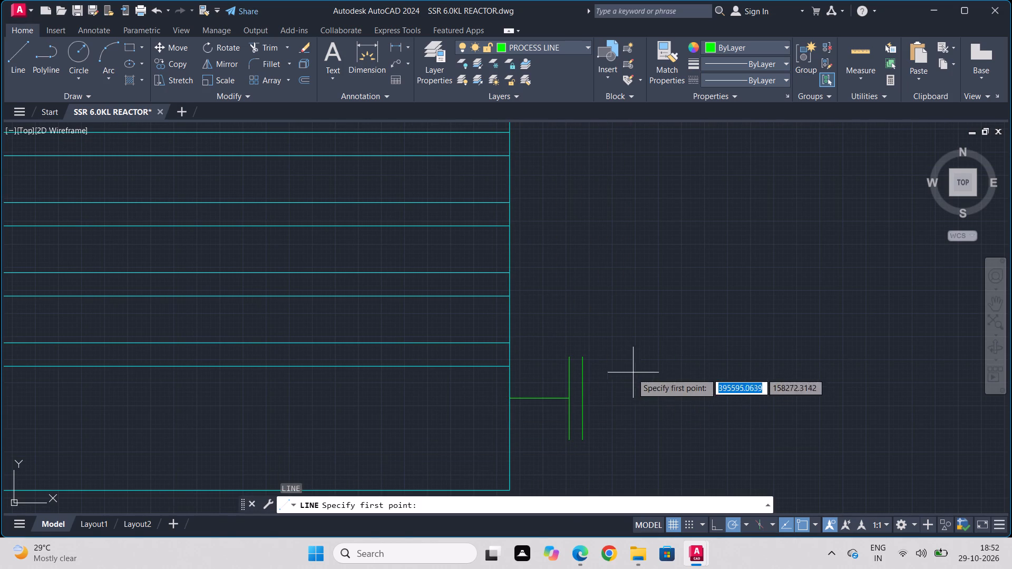
click(581, 399)
scroll(705, 391, down, 2)
middle_drag(704, 390, 704, 390)
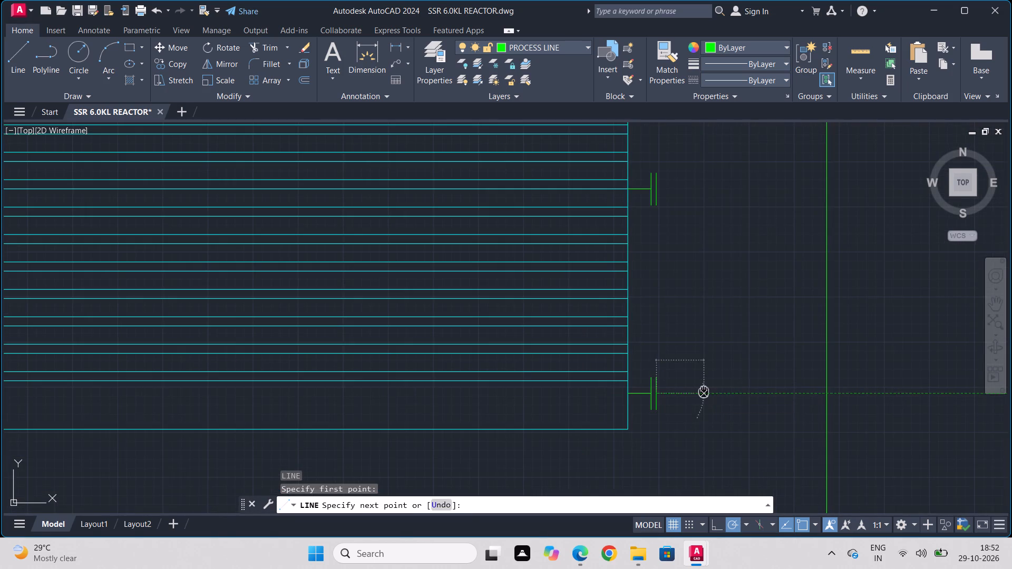
middle_drag(704, 390, 448, 394)
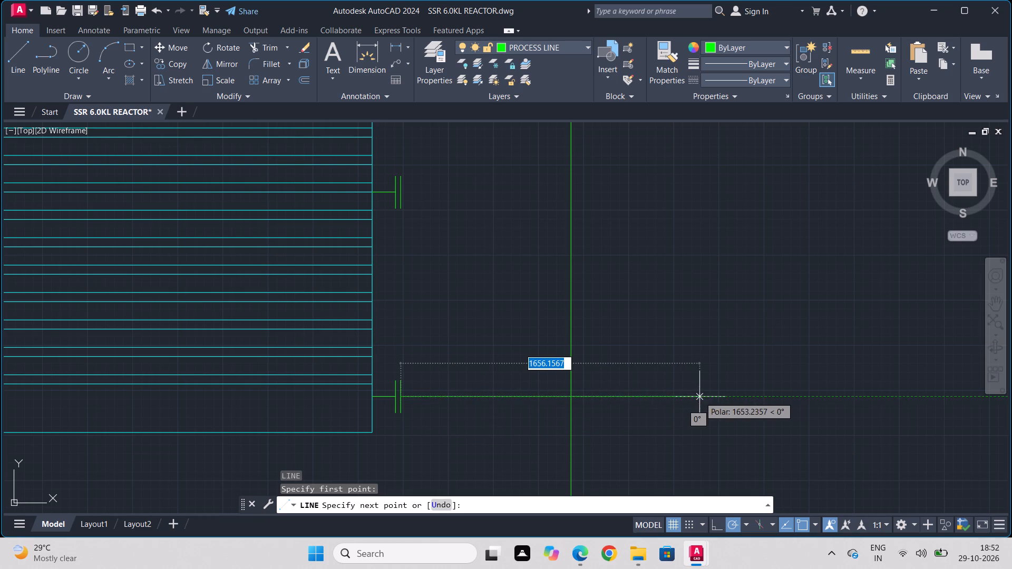
click(699, 397)
key(Escape)
Copy the new horizontal process line to the outer flange of the nozzle above.
drag(462, 367, 439, 431)
click(439, 431)
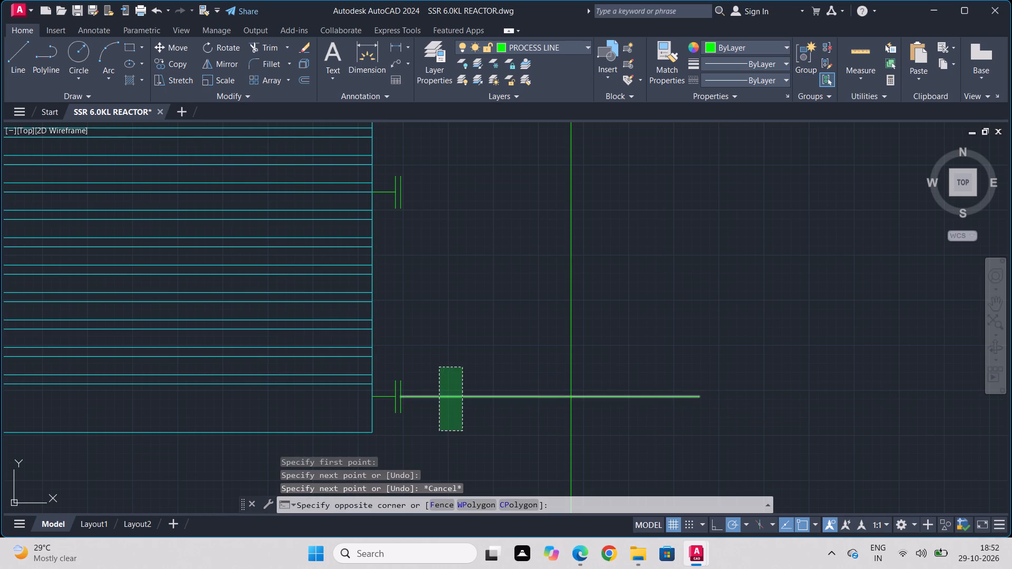
click(176, 63)
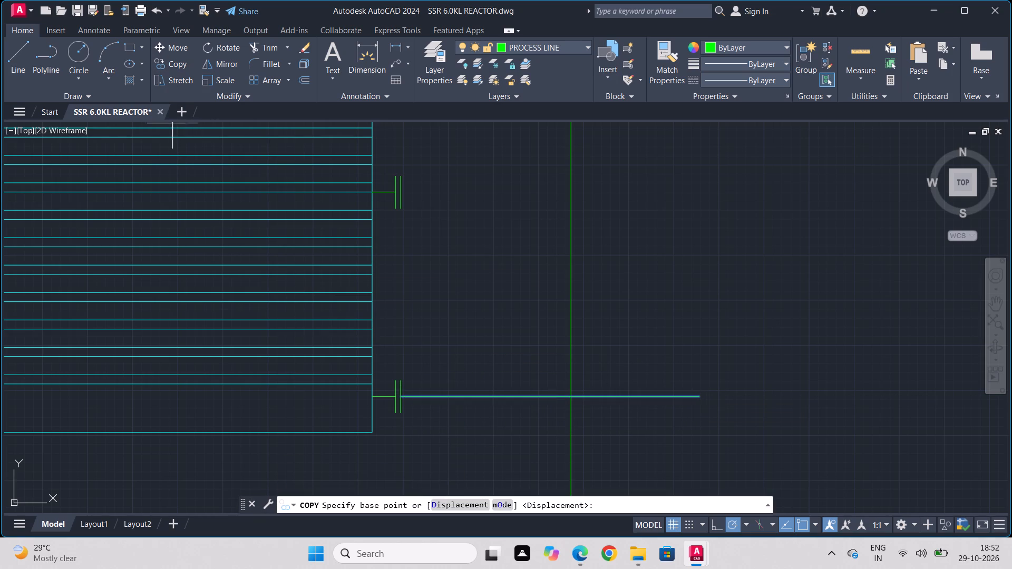
click(400, 393)
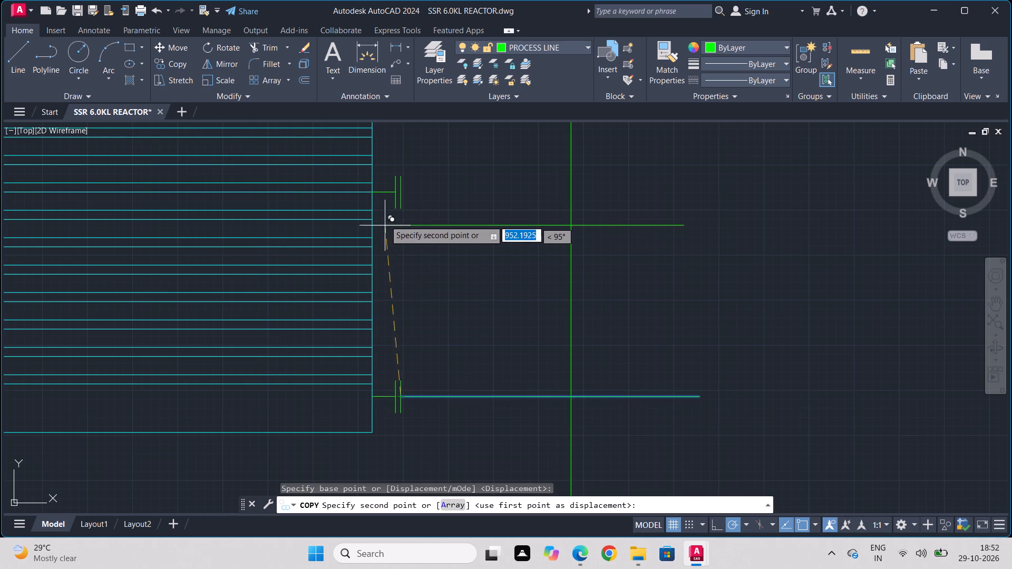
click(400, 195)
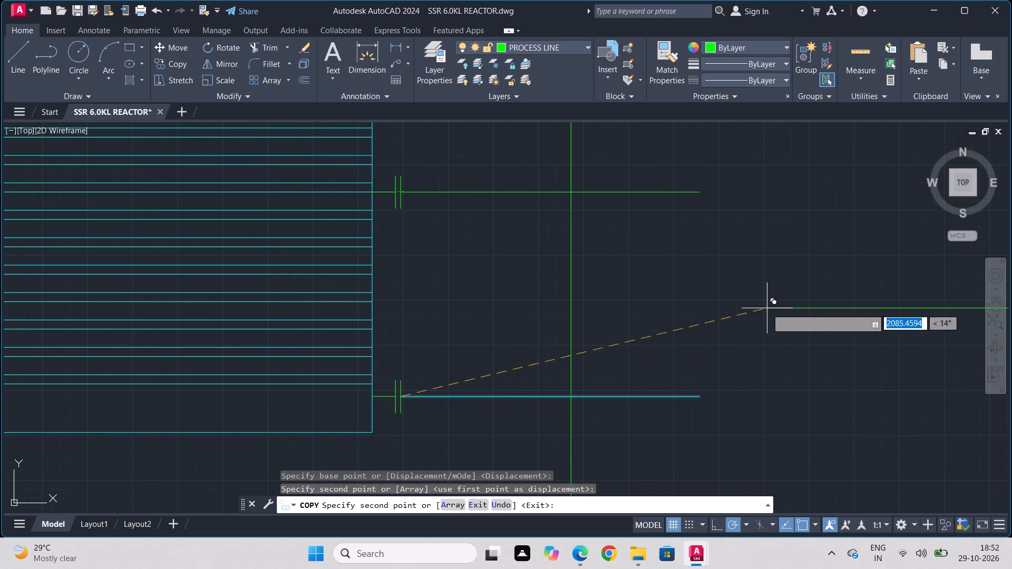
key(Escape)
Draw a circle of about 104 radius centred where the upper nozzle line crosses the vertical process line.
key(c)
key(Return)
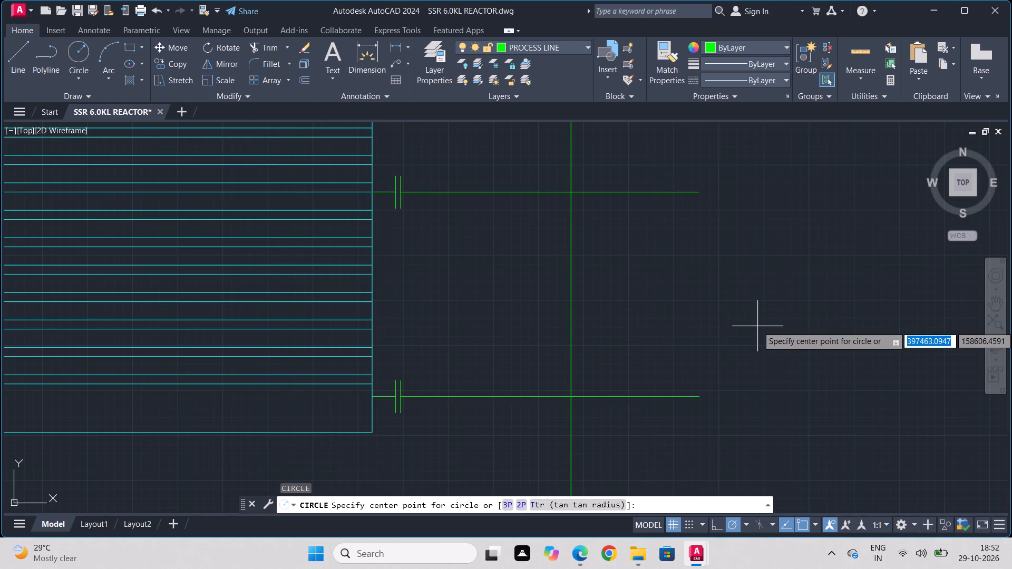
click(570, 194)
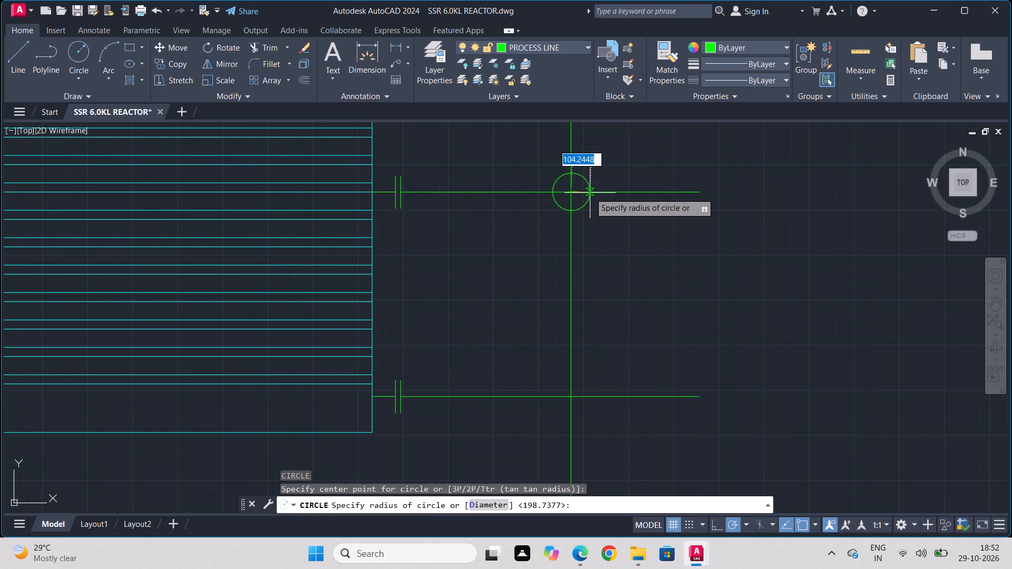
click(590, 193)
Copy the crossing circle to where the lower nozzle line meets the vertical process line.
click(558, 202)
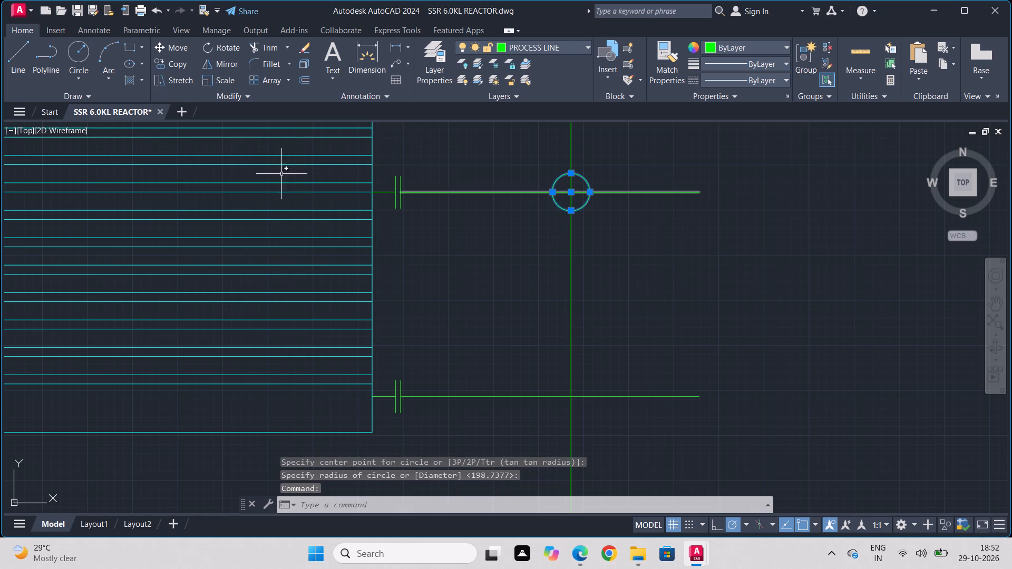
click(162, 62)
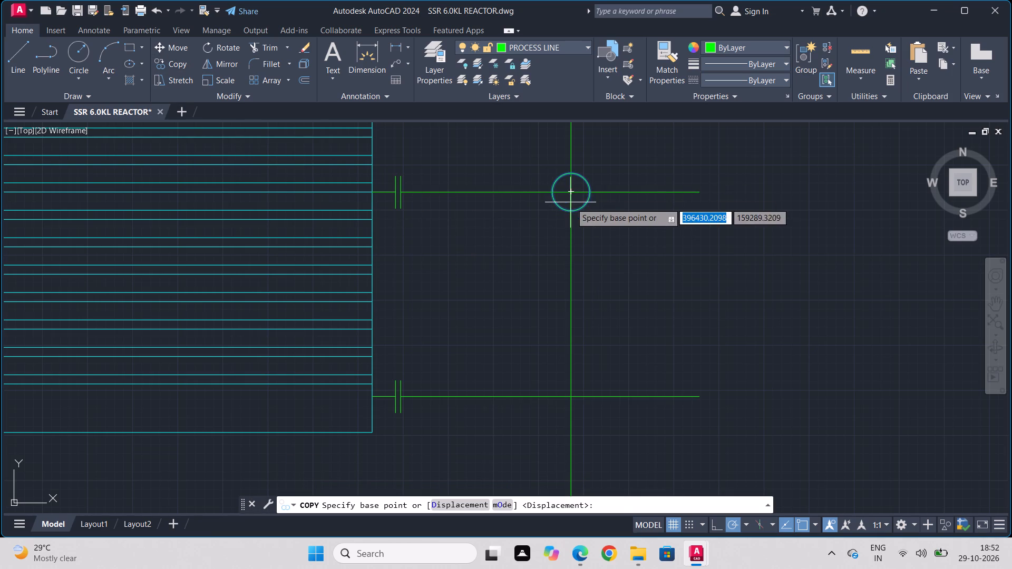
click(572, 190)
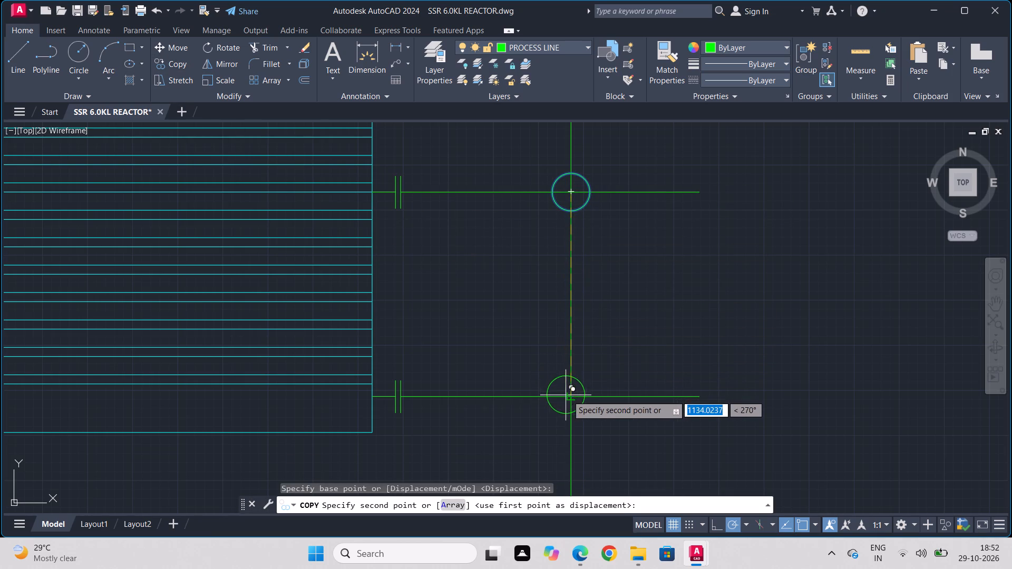
click(568, 396)
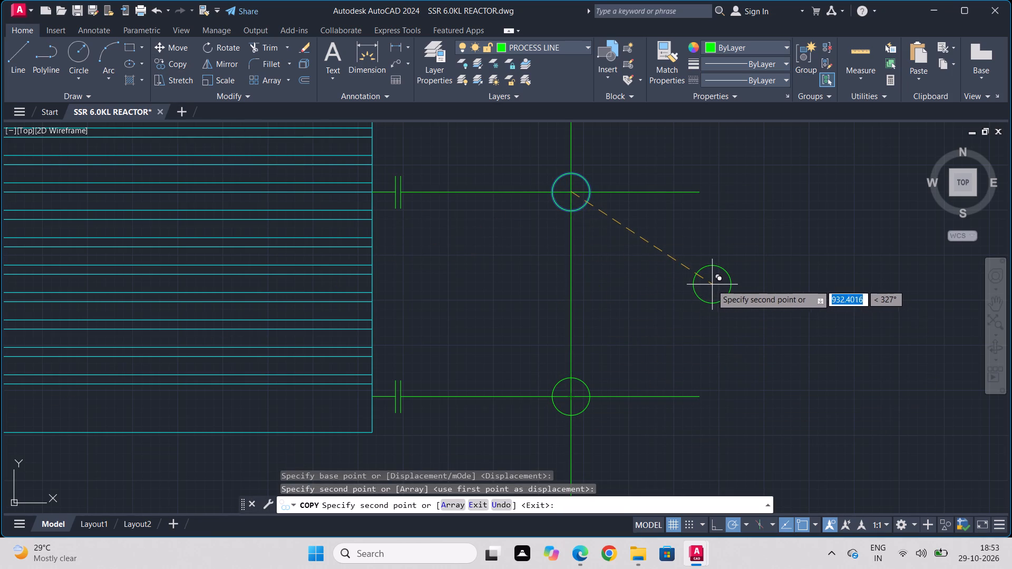
key(Escape)
Trim both circles' lower halves and the horizontal segments inside them, leaving jump-over arcs at the two crossings.
text(tr)
key(Return)
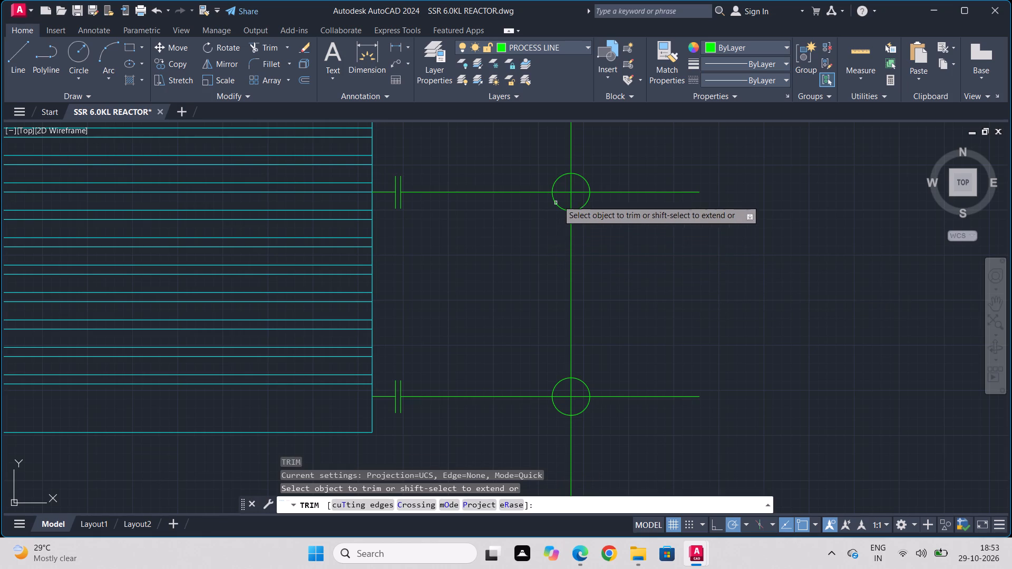
drag(563, 184, 553, 224)
drag(580, 187, 590, 232)
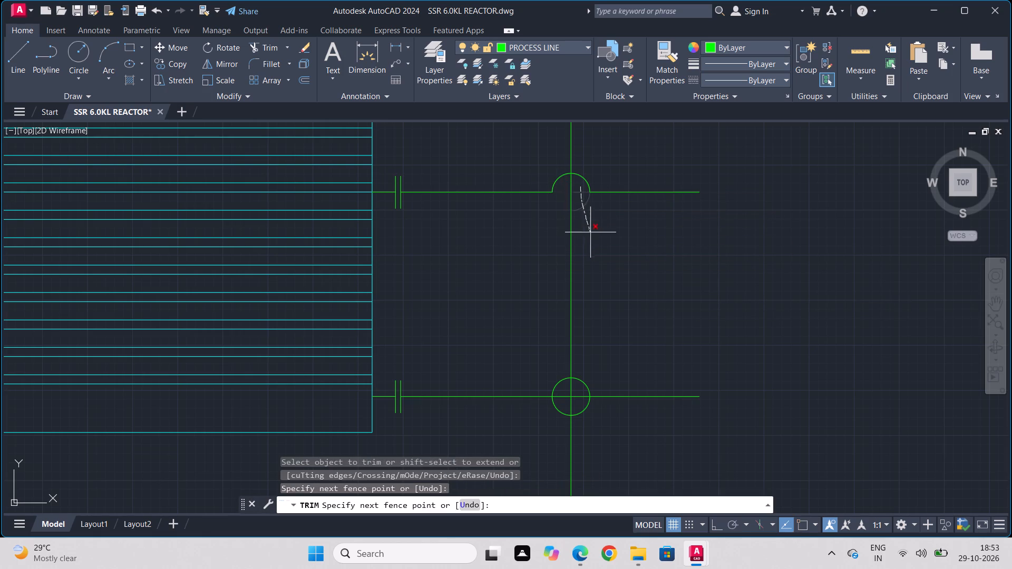
drag(566, 392, 552, 437)
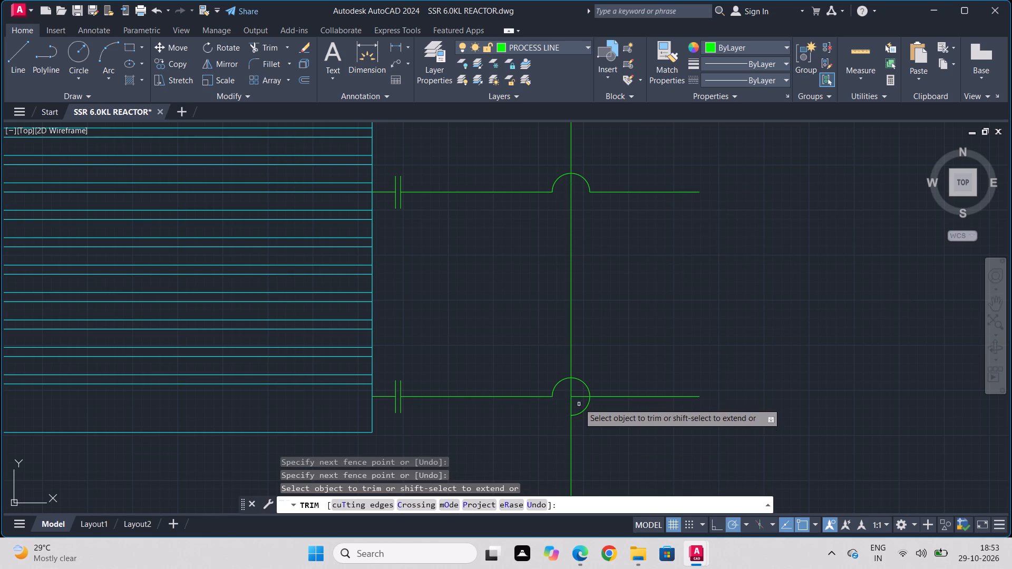
drag(580, 392, 601, 430)
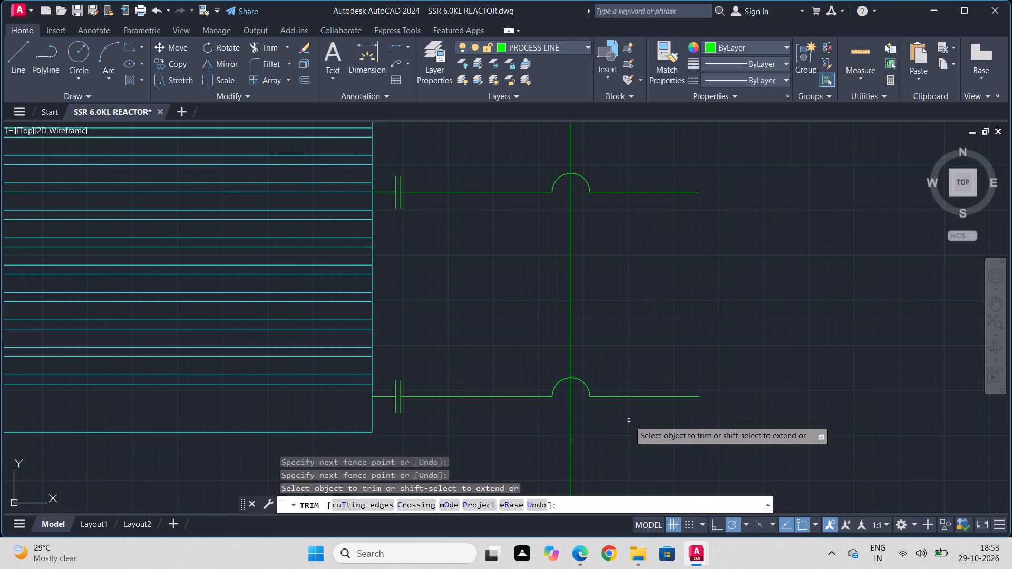
key(Escape)
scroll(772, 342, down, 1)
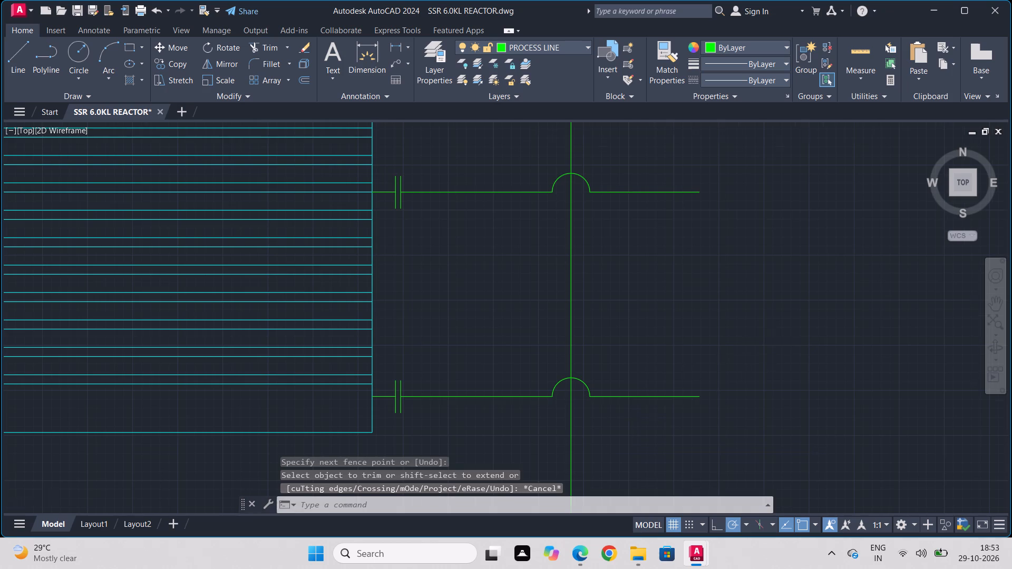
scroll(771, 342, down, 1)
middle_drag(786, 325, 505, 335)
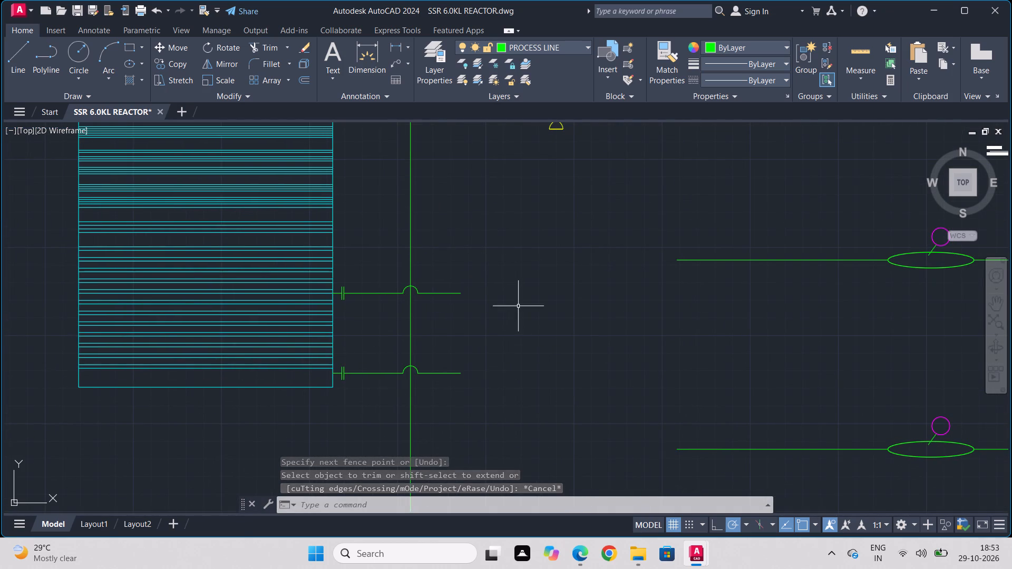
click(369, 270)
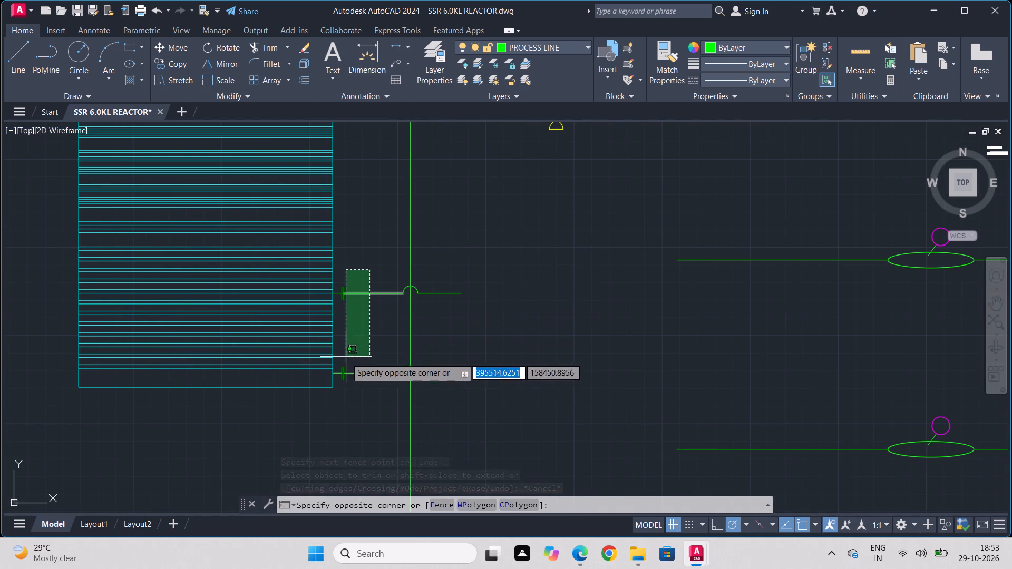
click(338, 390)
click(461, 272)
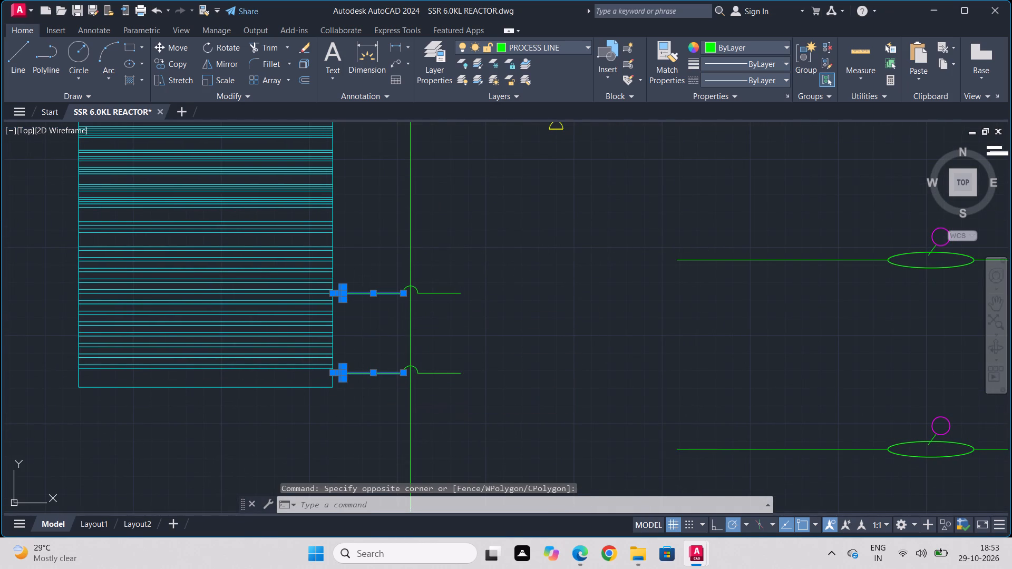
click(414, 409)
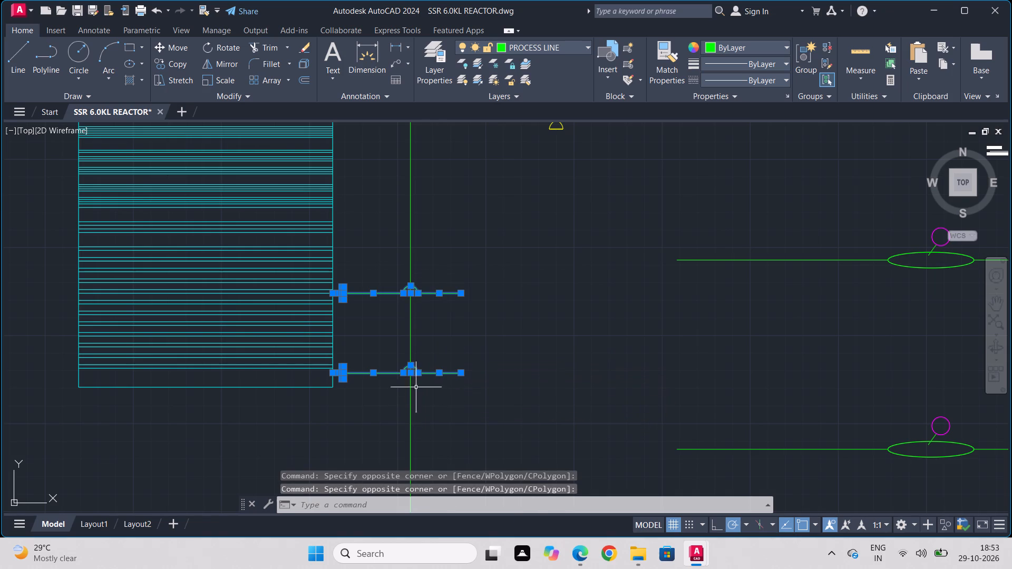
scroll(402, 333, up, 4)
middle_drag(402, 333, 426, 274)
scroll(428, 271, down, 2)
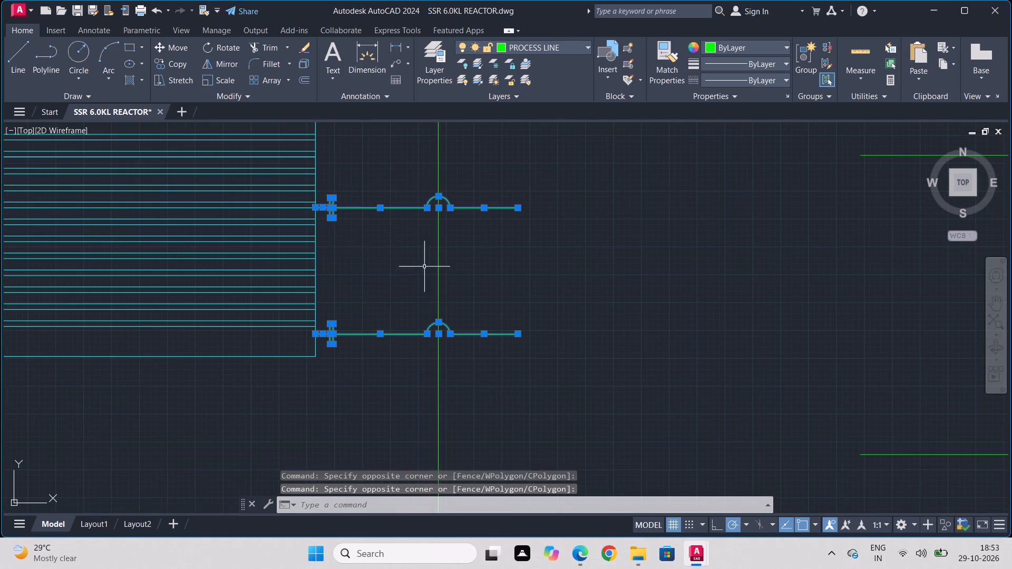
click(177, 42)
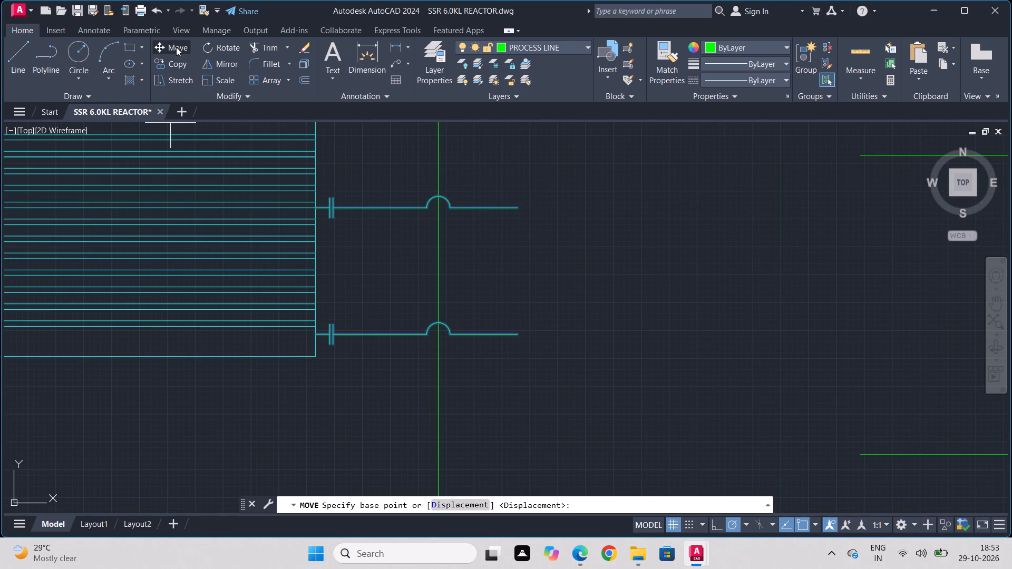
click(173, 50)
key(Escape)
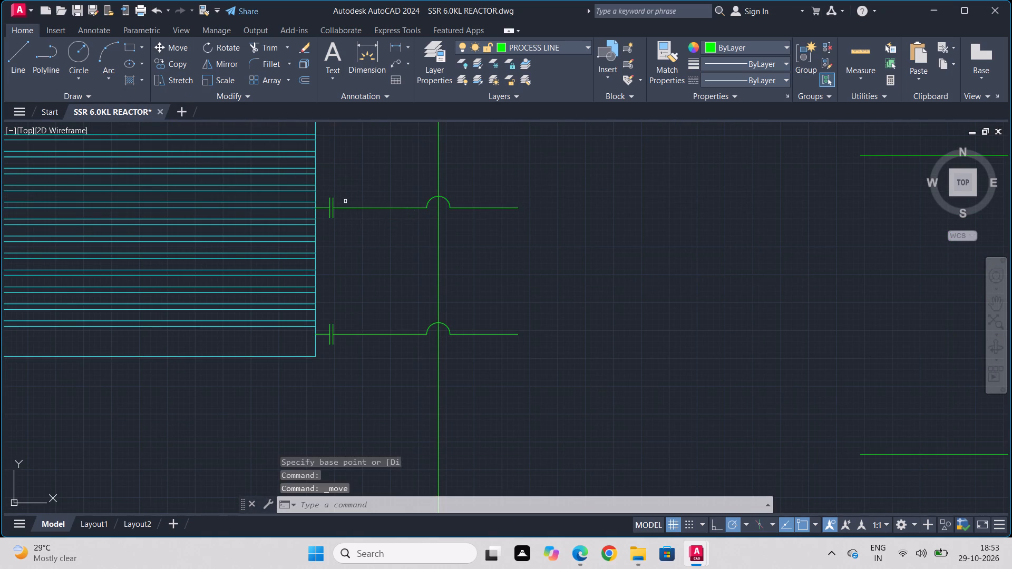
Move both lower nozzles with their lines and jump arcs straight up along the striped block's side.
click(376, 171)
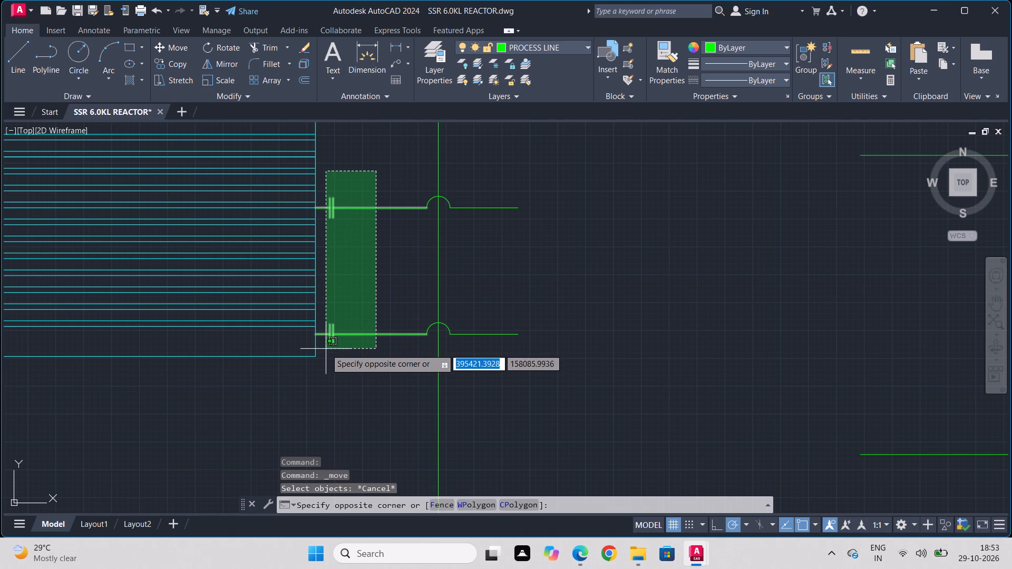
click(326, 349)
drag(499, 165, 491, 179)
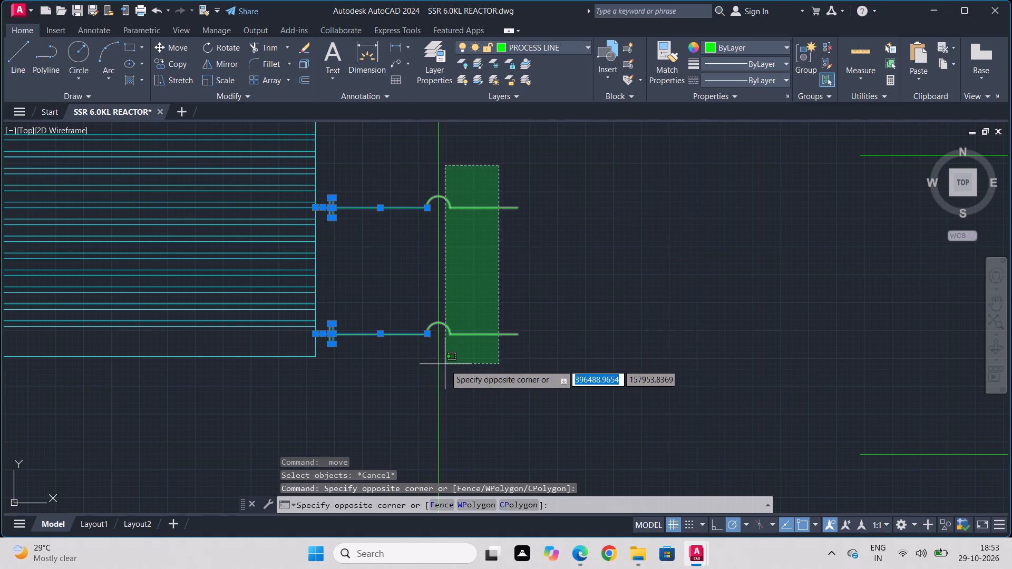
click(444, 365)
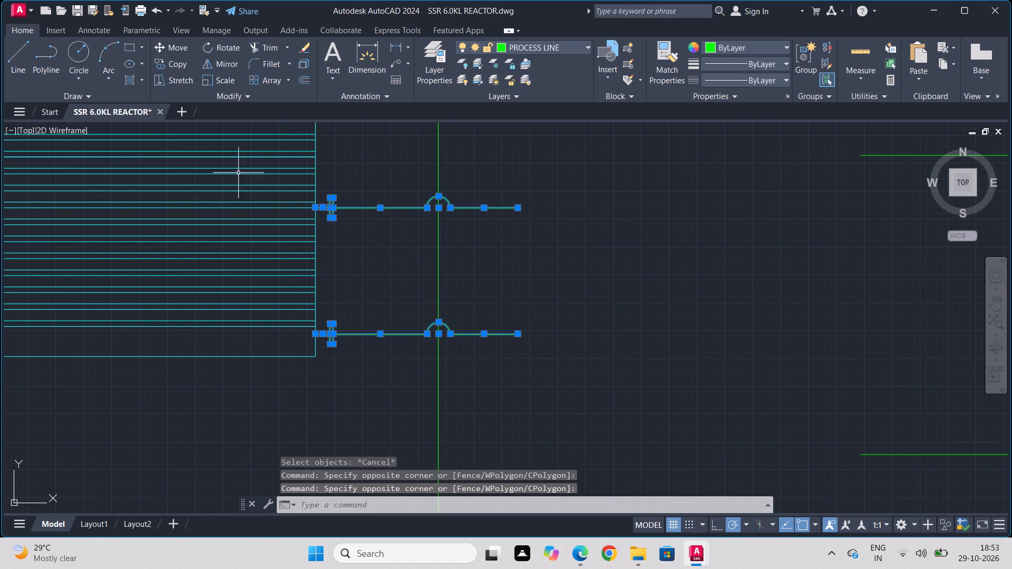
click(166, 44)
click(315, 206)
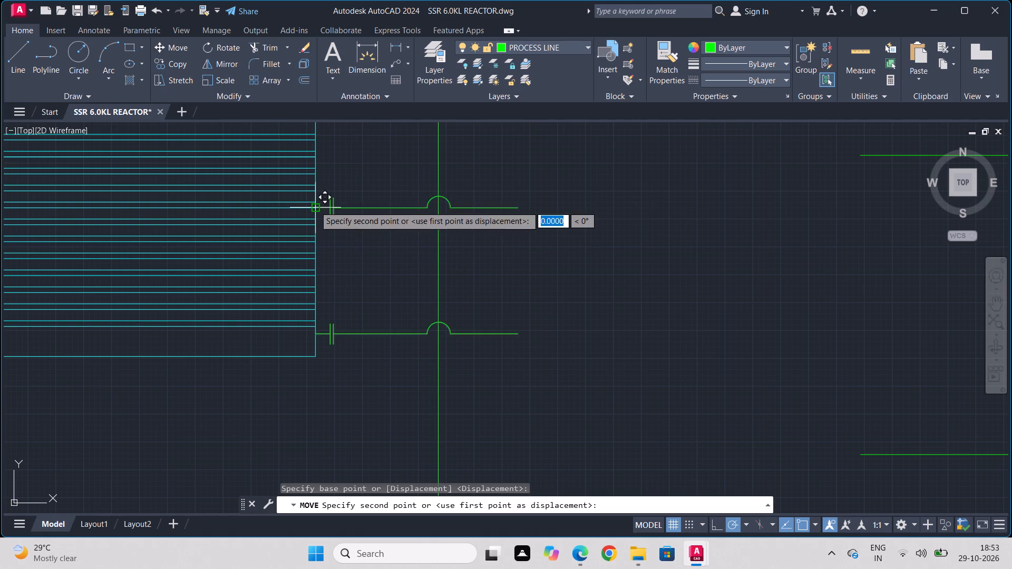
middle_drag(322, 171, 343, 315)
scroll(322, 179, down, 1)
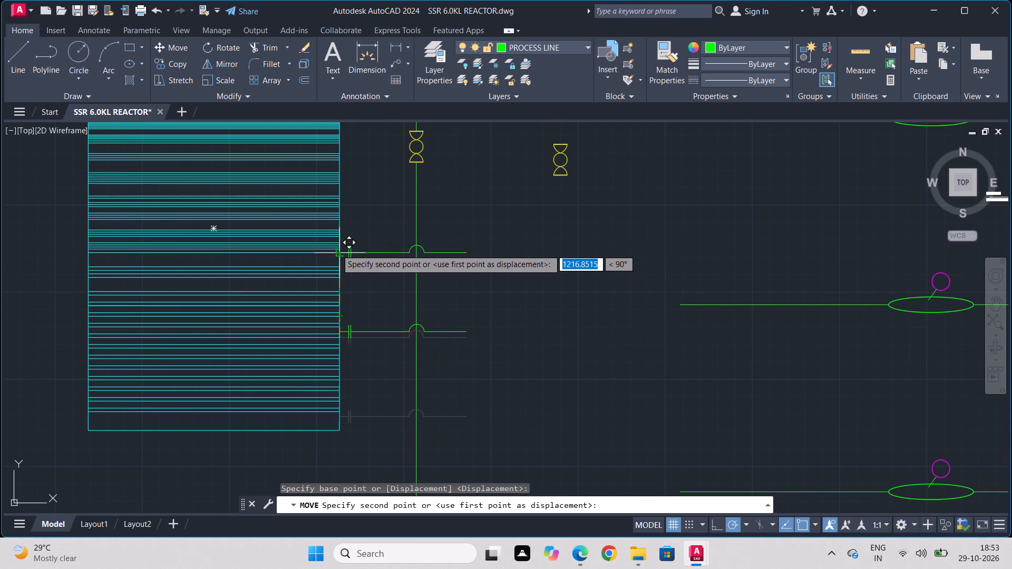
click(338, 243)
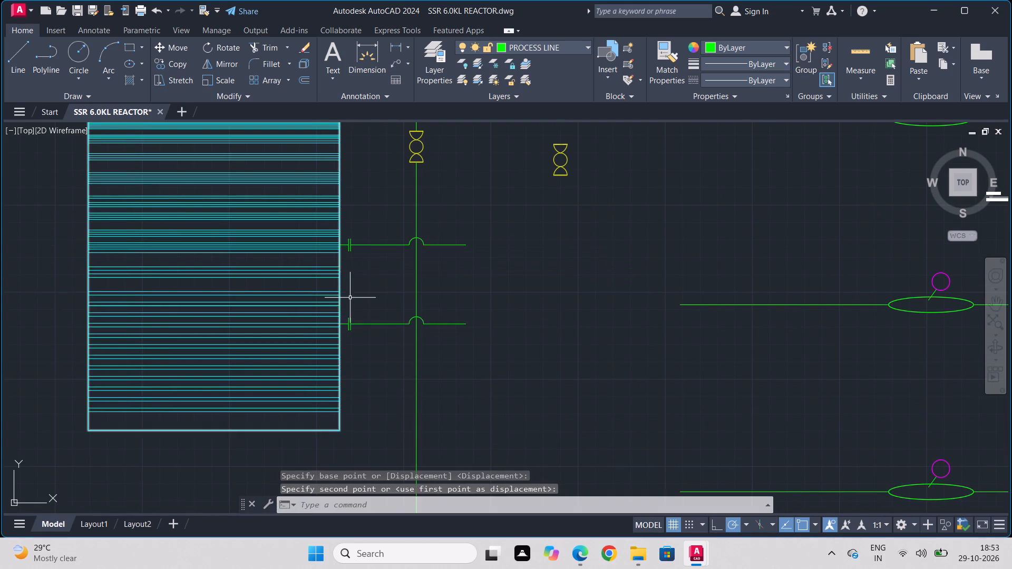
Extend the third equipment process line's free end horizontally toward the block, aligned below the second branch's vertical corner.
click(682, 306)
click(678, 306)
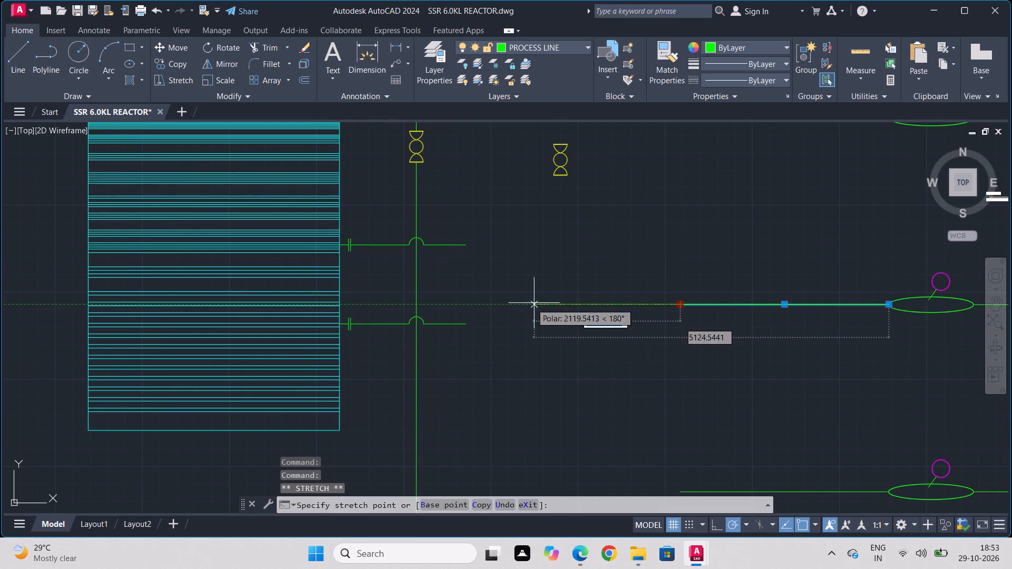
scroll(497, 307, down, 2)
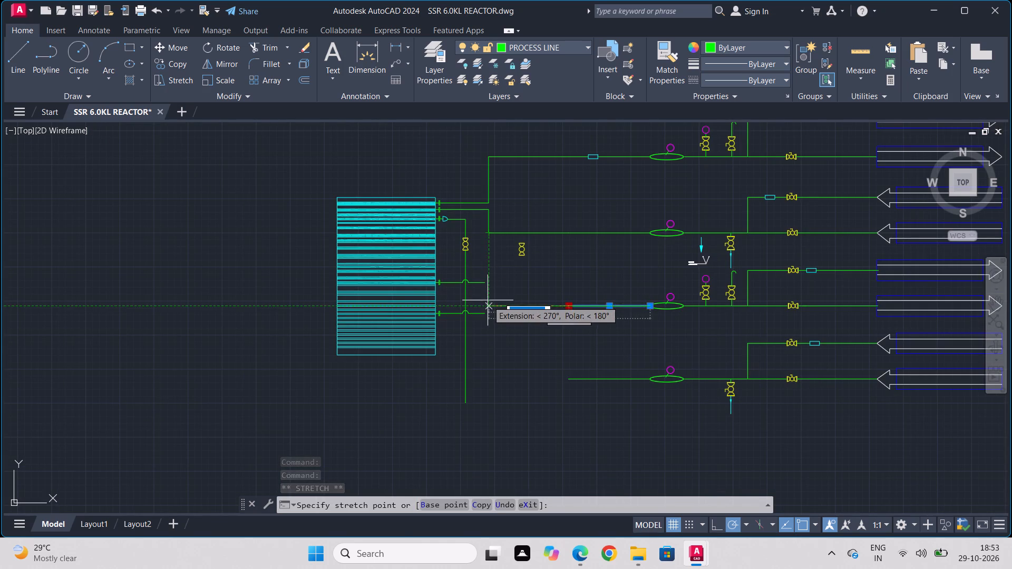
click(488, 308)
key(Escape)
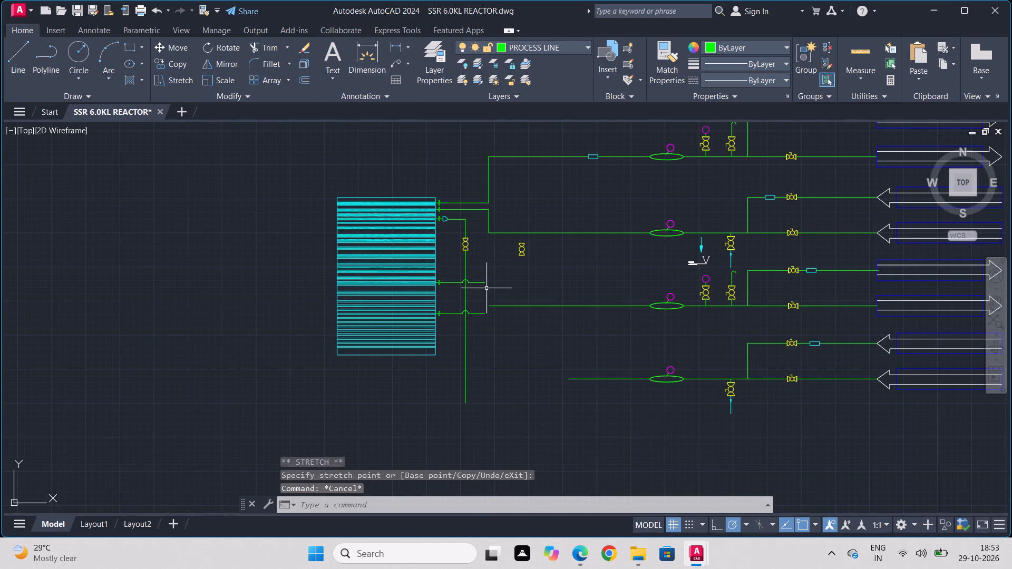
Draw a line from the third process line's free end up and across to the upper of the two lower nozzle lines.
key(l)
key(Return)
scroll(486, 288, up, 2)
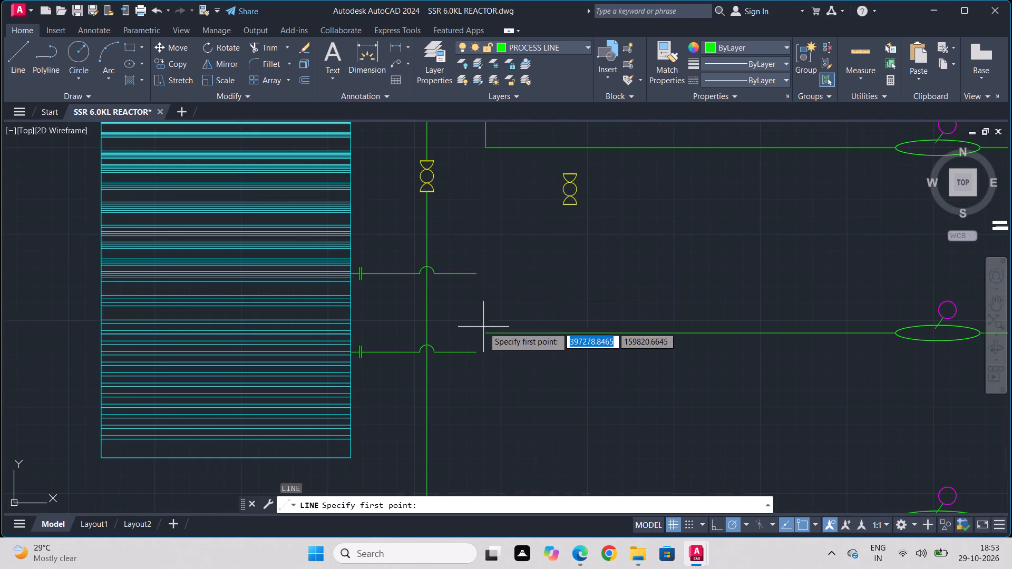
click(483, 335)
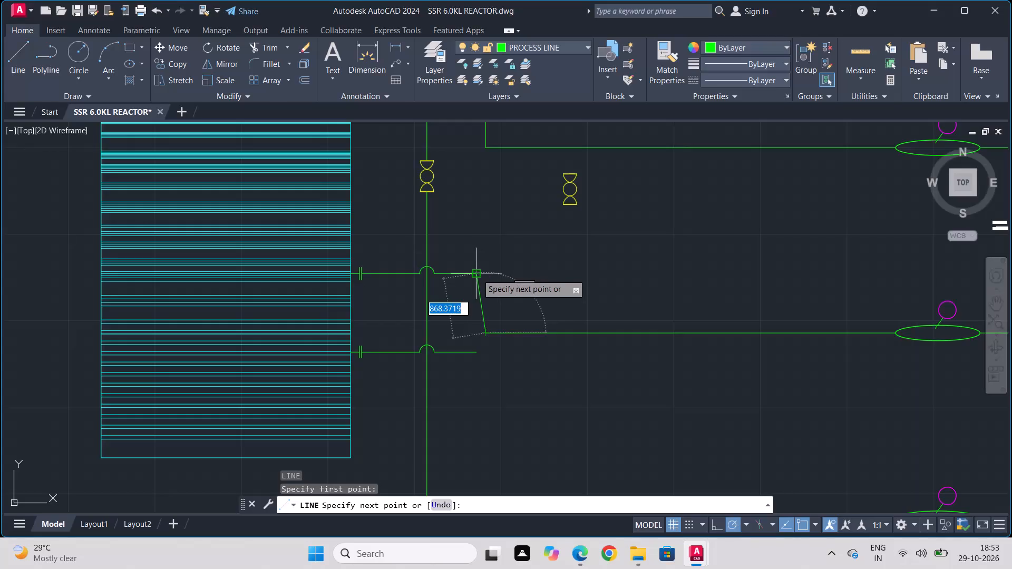
click(484, 274)
click(478, 275)
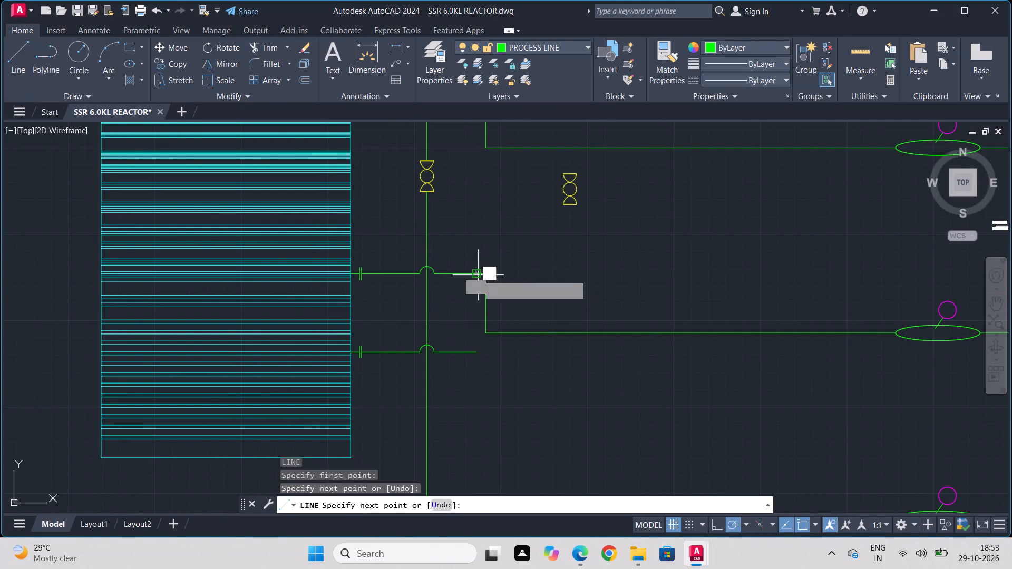
key(Escape)
Join the third process line, its new corner segments and the nozzle line beyond the jump arc into one polyline.
drag(534, 242, 484, 273)
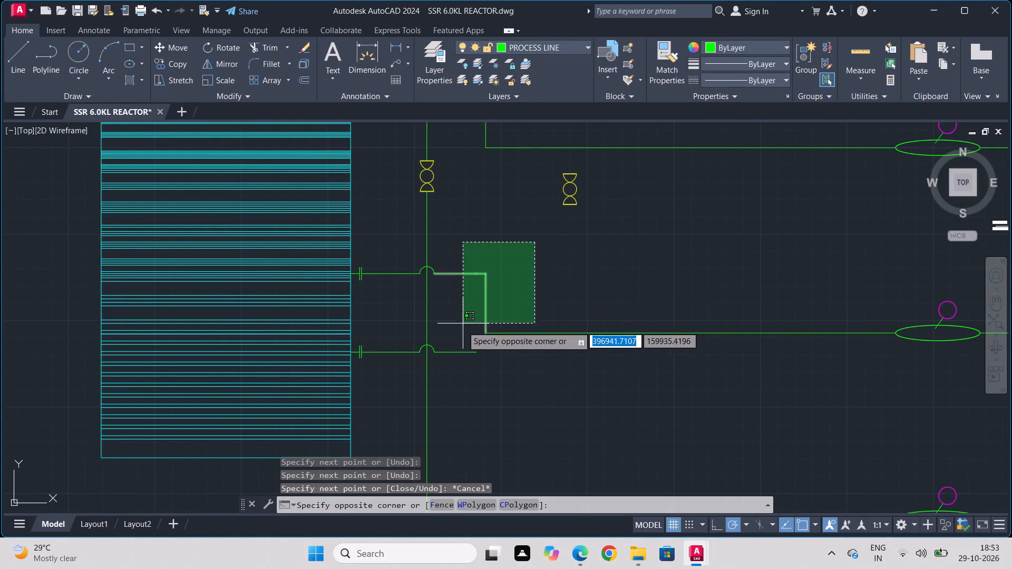
click(461, 332)
drag(617, 270, 601, 287)
click(515, 373)
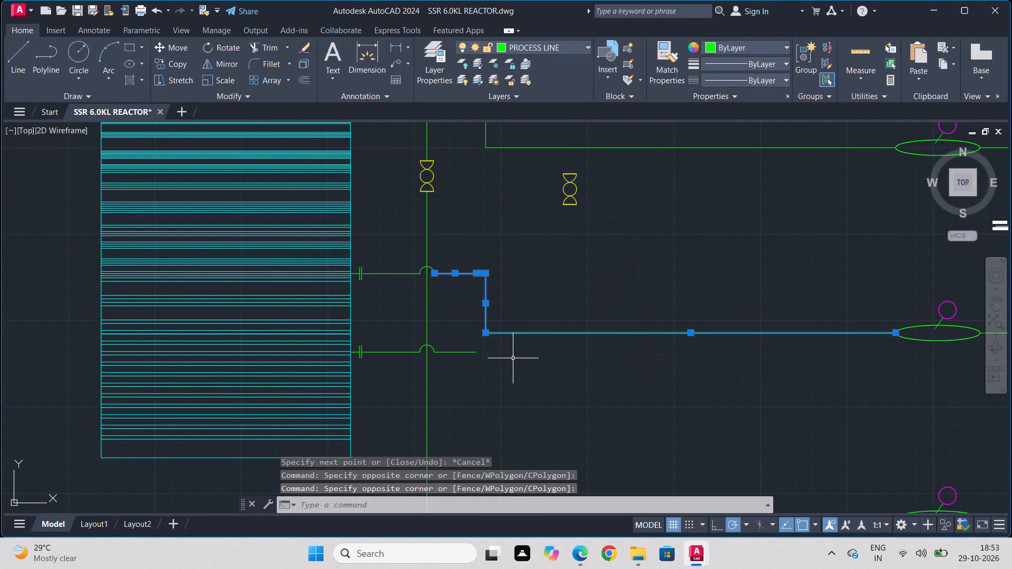
key(j)
click(541, 386)
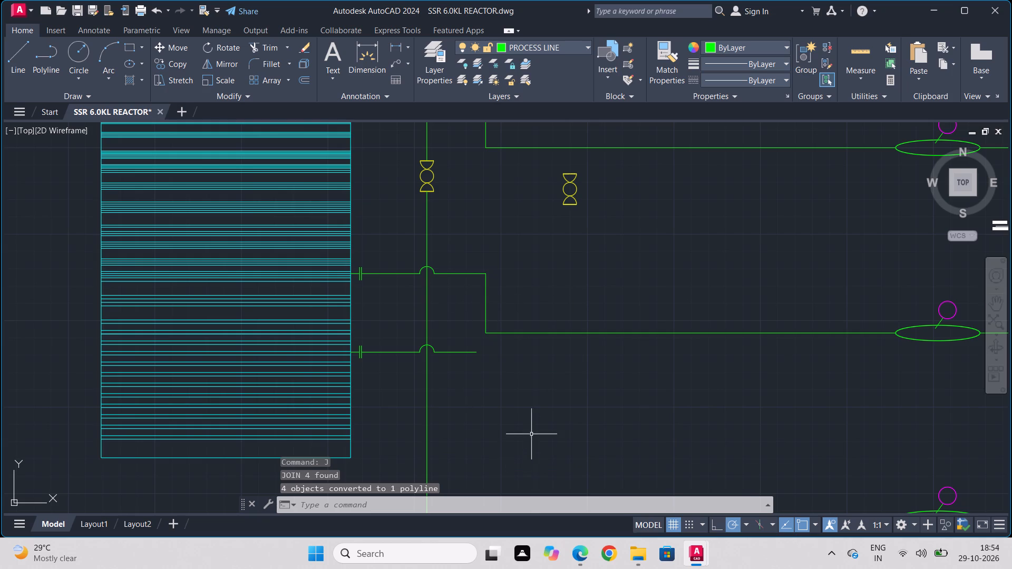
Move the lowest process line group, with its branch, valves, instrument and two arrow boxes, straight up about 290 units.
middle_drag(532, 433, 539, 283)
scroll(539, 280, down, 1)
scroll(679, 389, down, 2)
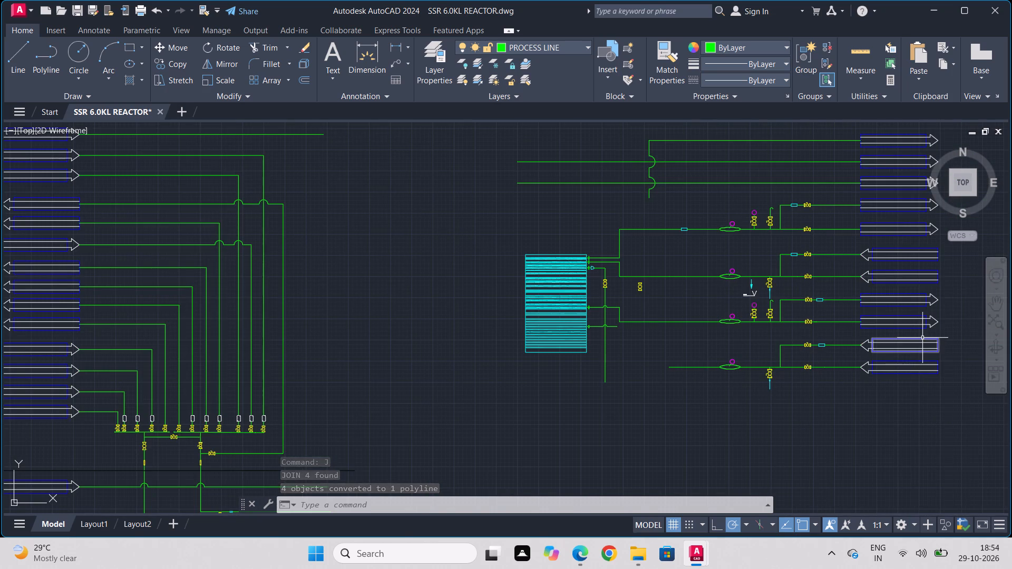
scroll(920, 333, up, 1)
middle_drag(920, 328, 891, 254)
scroll(854, 271, up, 2)
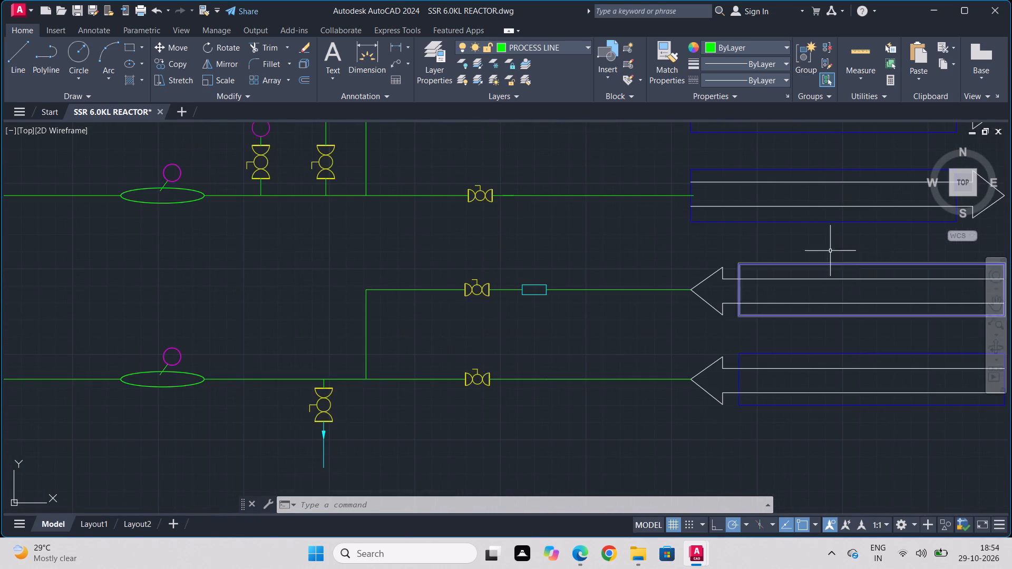
click(829, 248)
middle_drag(163, 428, 272, 403)
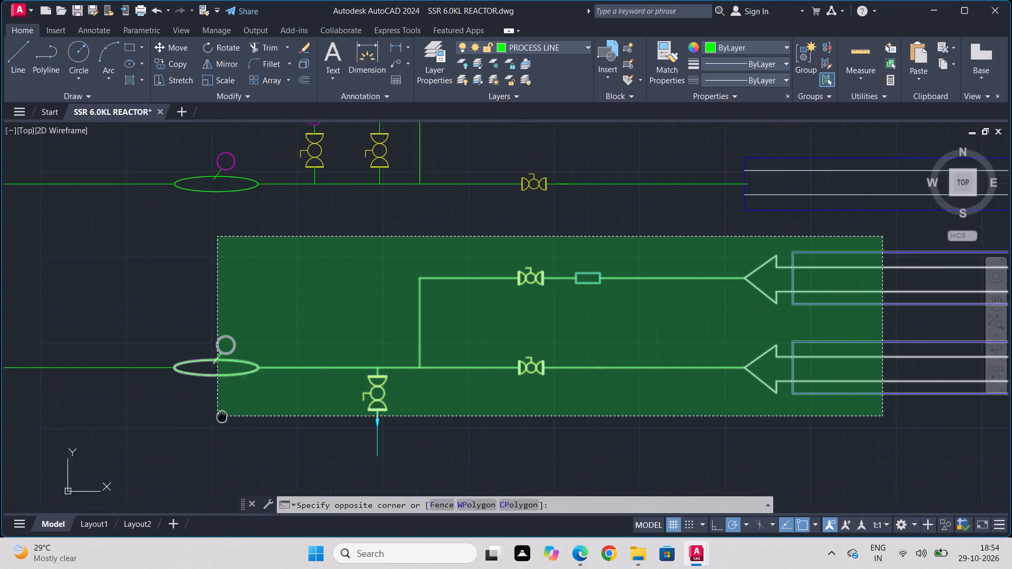
middle_drag(272, 403, 449, 362)
click(207, 381)
scroll(791, 510, down, 1)
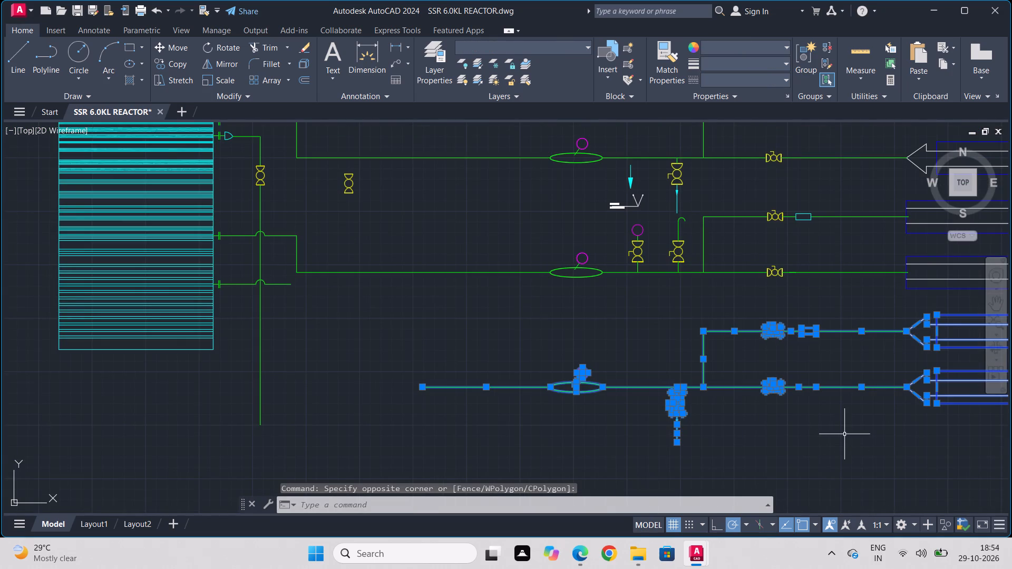
middle_drag(837, 426, 597, 417)
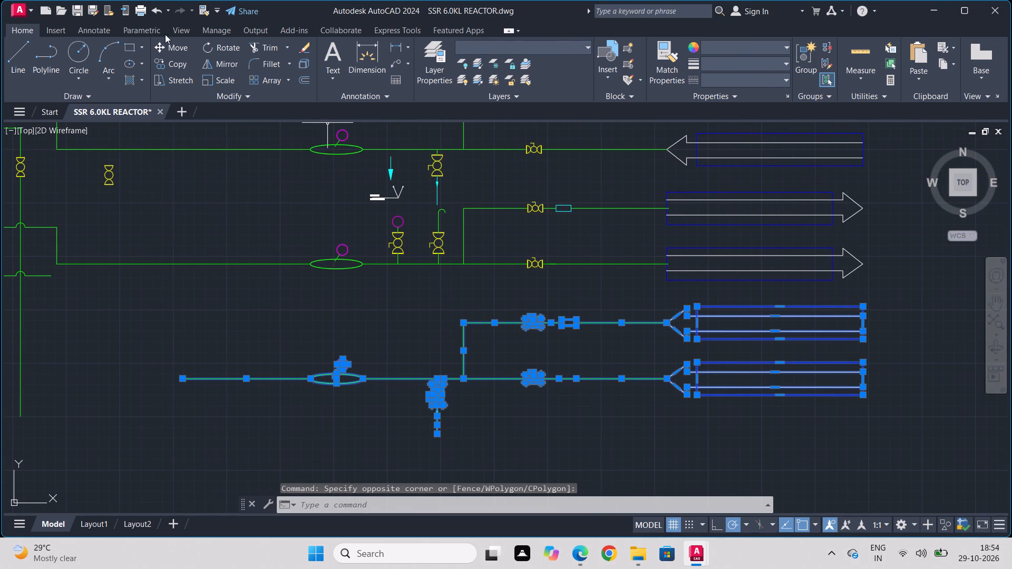
click(166, 49)
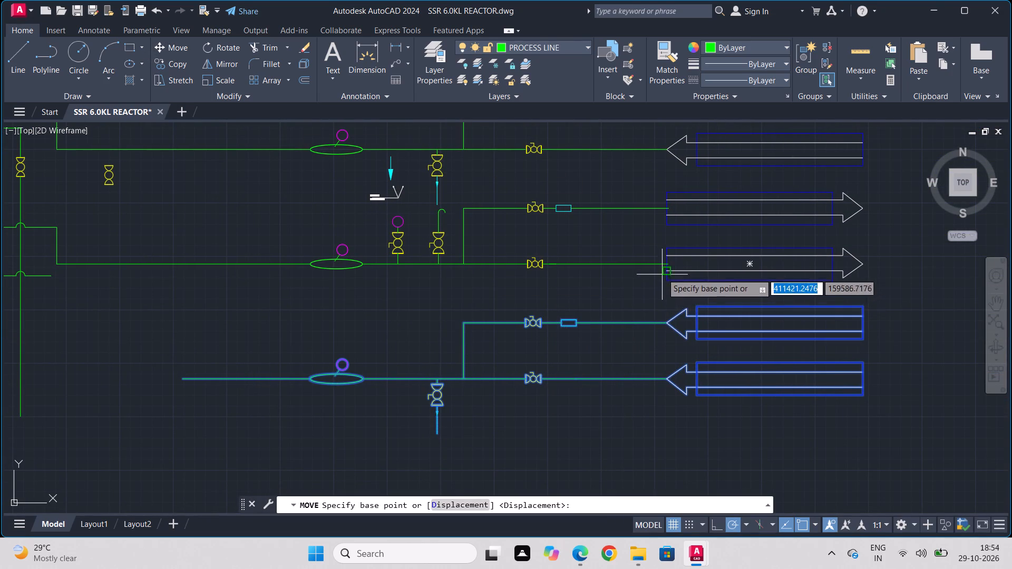
click(663, 321)
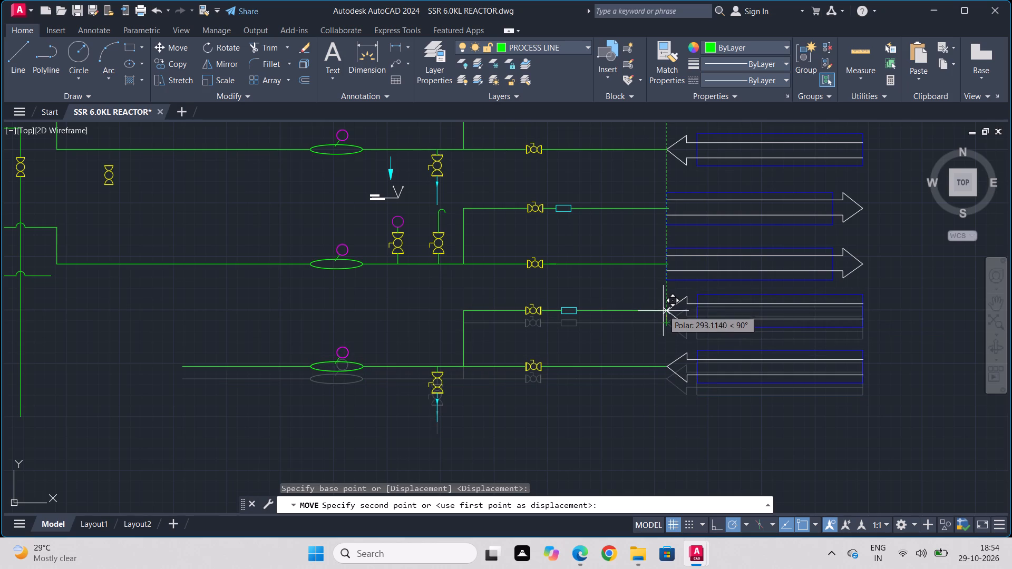
click(663, 311)
Trim the overshooting ends of the third group's main and branch process lines at the edges of their arrow boxes.
scroll(653, 271, up, 2)
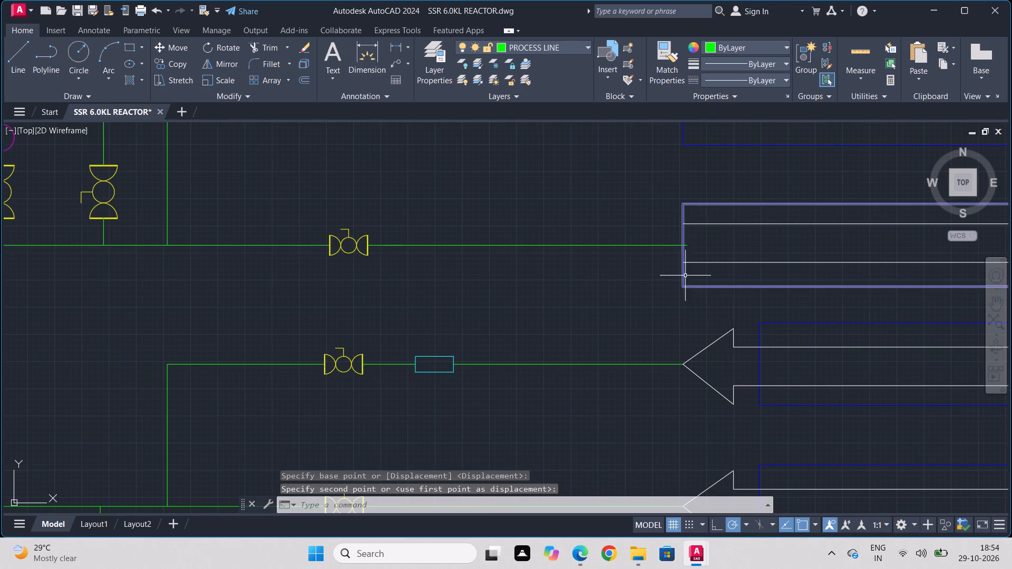
text(tr)
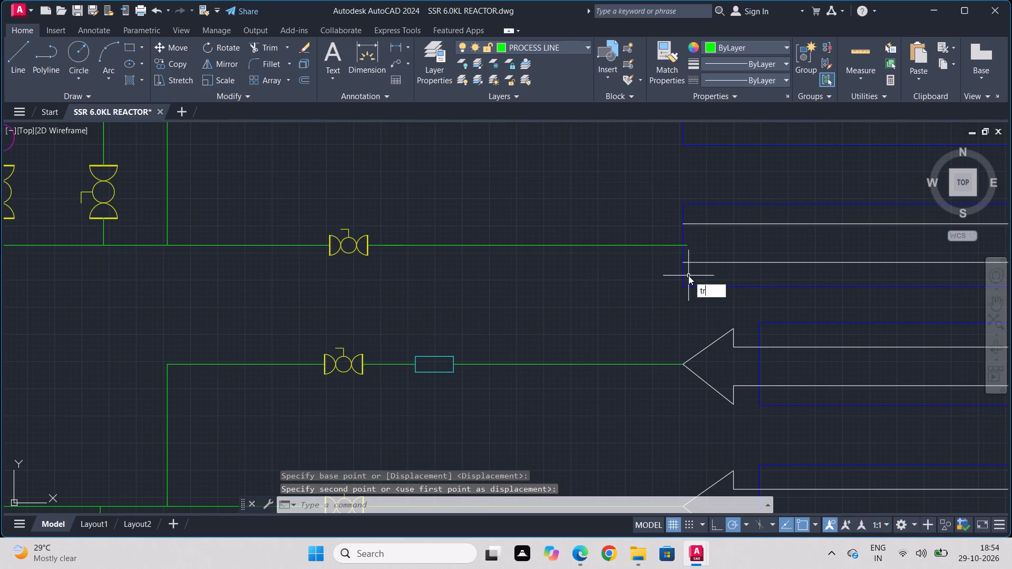
key(Return)
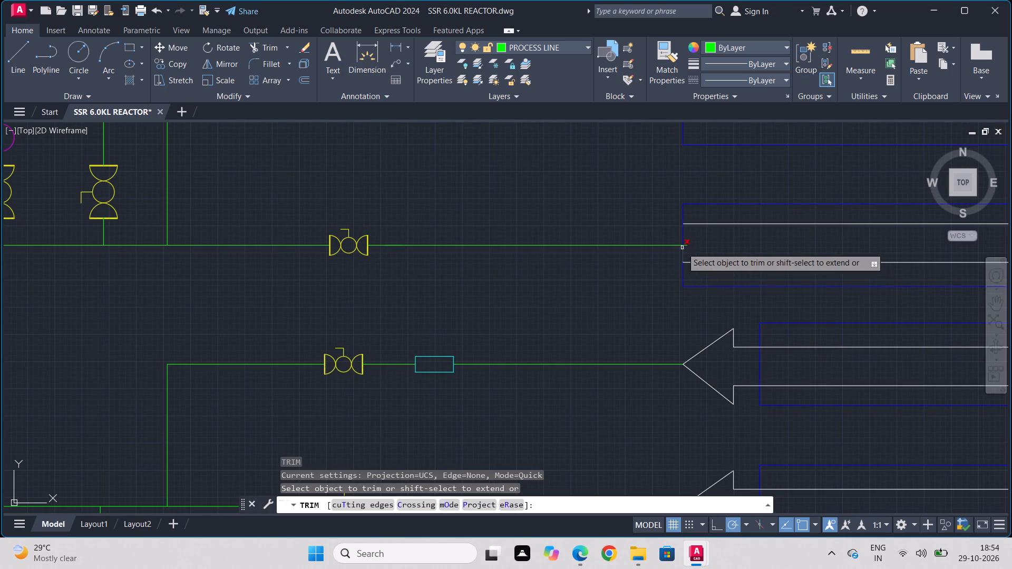
scroll(682, 248, up, 2)
drag(692, 226, 687, 232)
scroll(717, 219, down, 2)
scroll(717, 219, up, 1)
middle_drag(717, 219, 720, 380)
scroll(720, 380, down, 1)
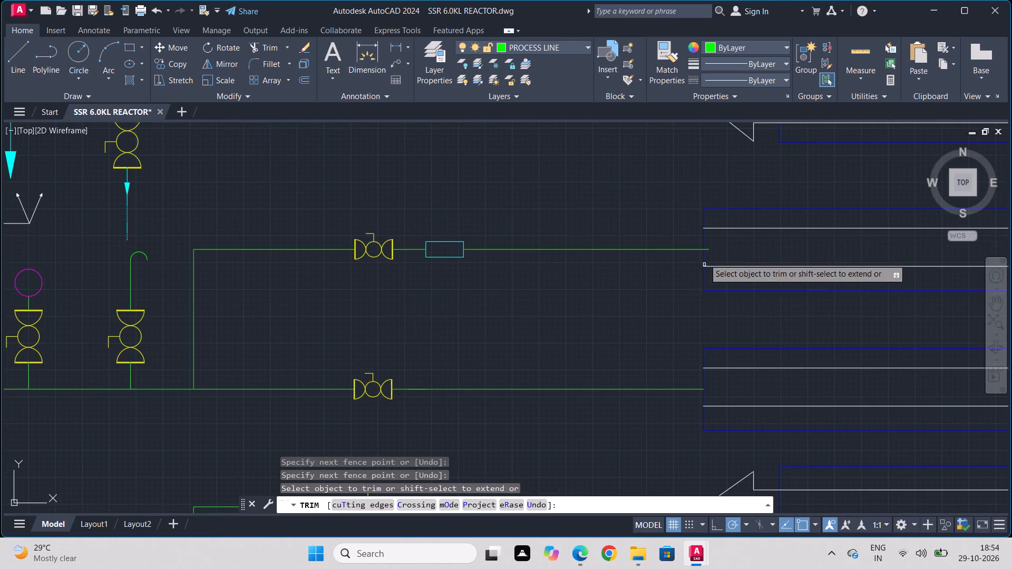
scroll(704, 246, up, 3)
drag(704, 246, 699, 280)
scroll(747, 249, down, 2)
scroll(773, 191, down, 2)
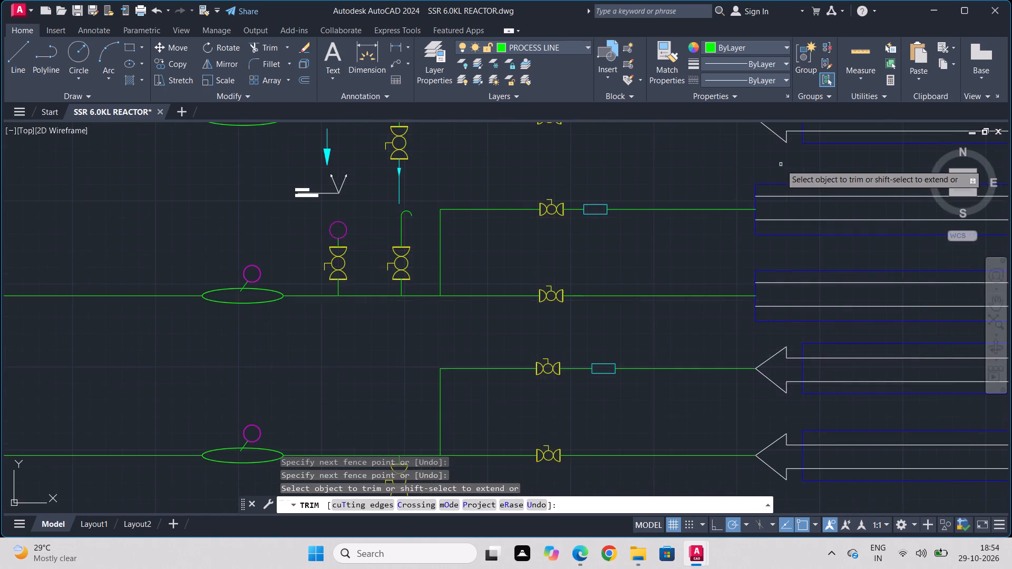
middle_drag(781, 163, 729, 368)
scroll(729, 368, down, 1)
middle_drag(729, 368, 766, 160)
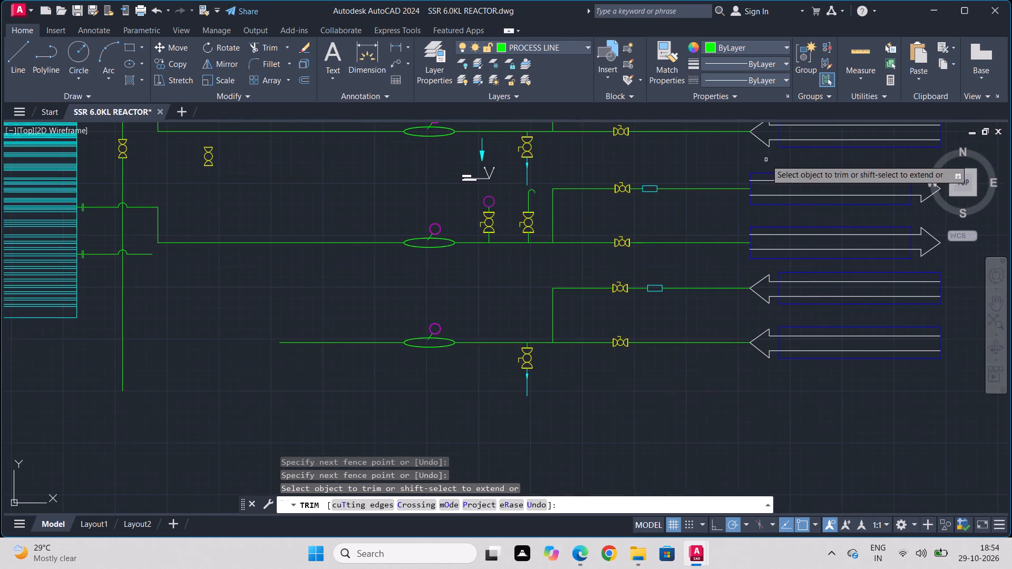
middle_drag(766, 163, 764, 503)
scroll(746, 372, up, 4)
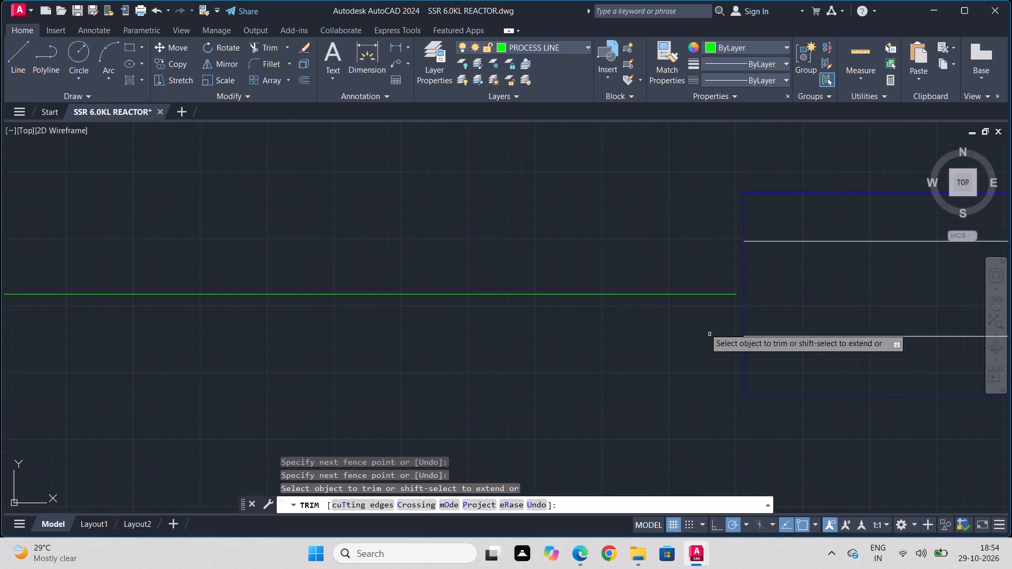
scroll(703, 326, down, 3)
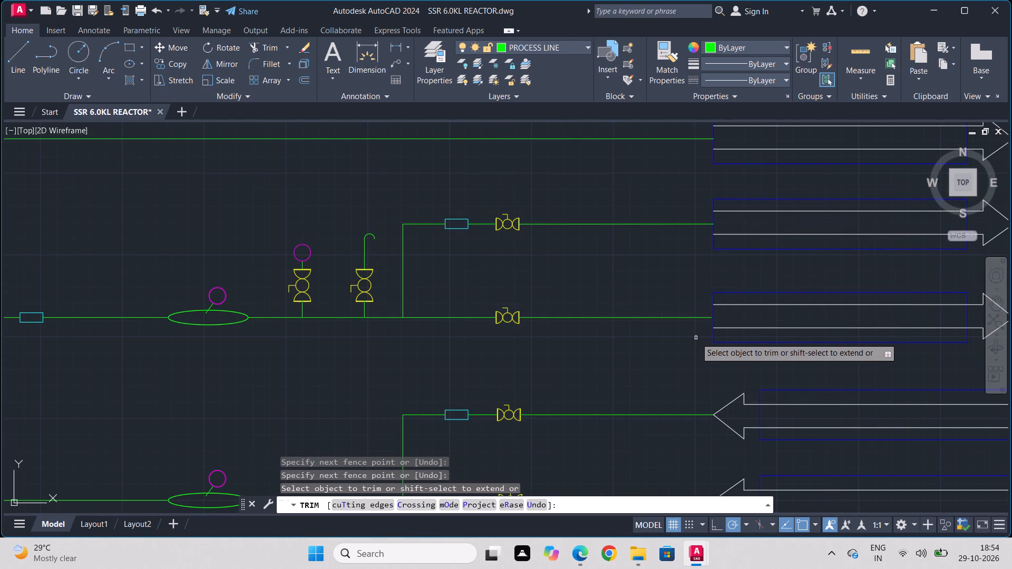
key(Escape)
Stretch the end of the first group's main process line to meet the edge of its arrow box.
scroll(684, 313, up, 4)
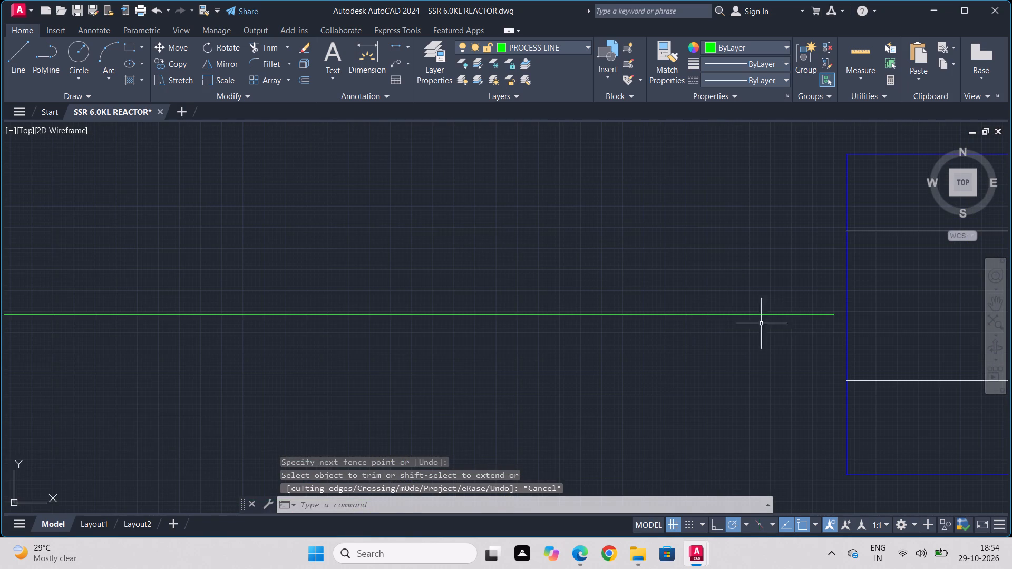
click(783, 318)
click(793, 303)
drag(838, 285, 772, 352)
click(752, 368)
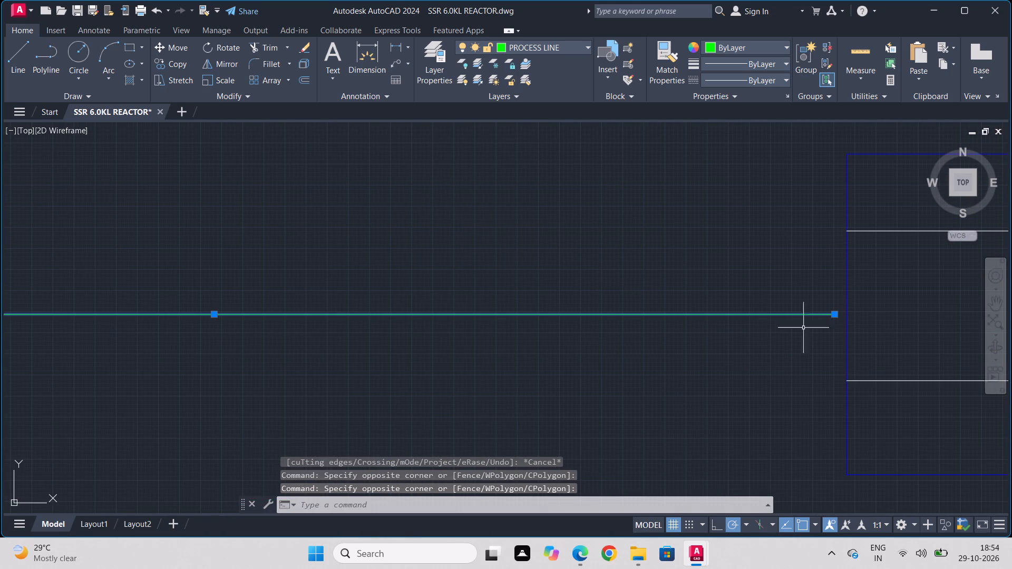
click(835, 315)
click(848, 316)
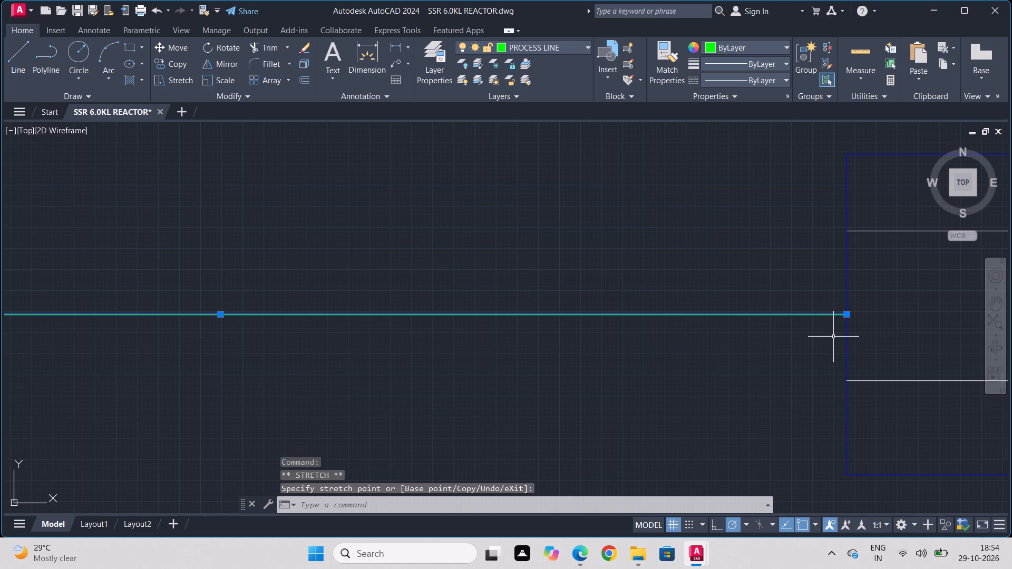
key(Escape)
Move the lowest flanged nozzle with its line segments and jump arc straight down along the striped block's side.
scroll(674, 432, down, 3)
scroll(548, 417, down, 3)
middle_drag(548, 417, 871, 204)
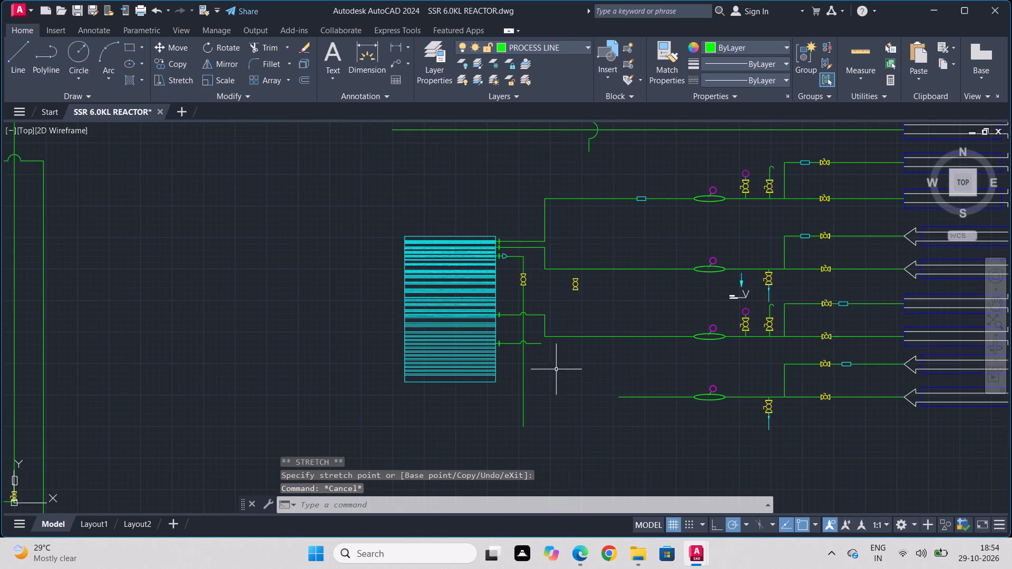
scroll(506, 344, up, 1)
scroll(624, 398, up, 1)
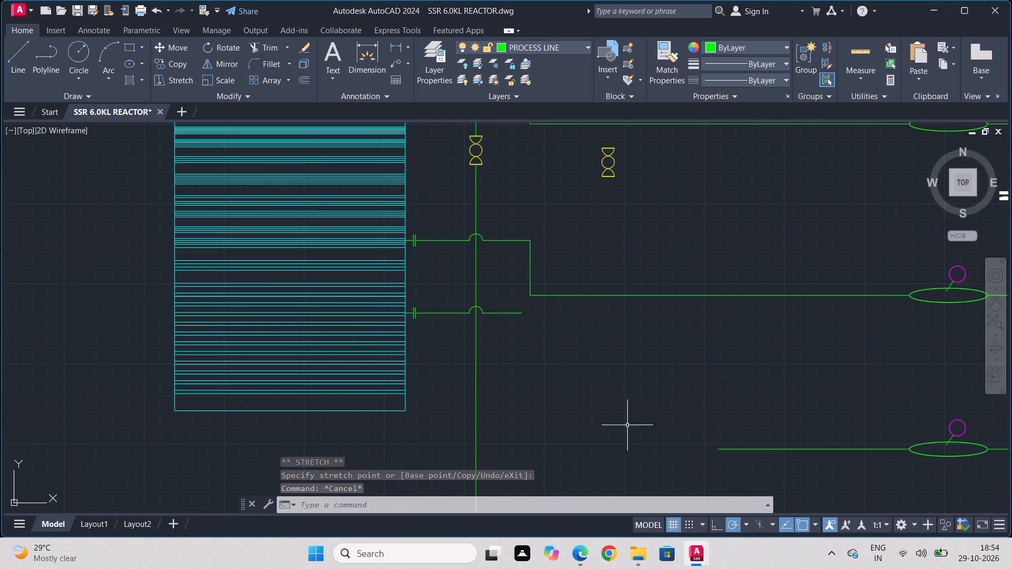
scroll(409, 312, up, 2)
drag(464, 267, 444, 300)
click(398, 359)
click(634, 288)
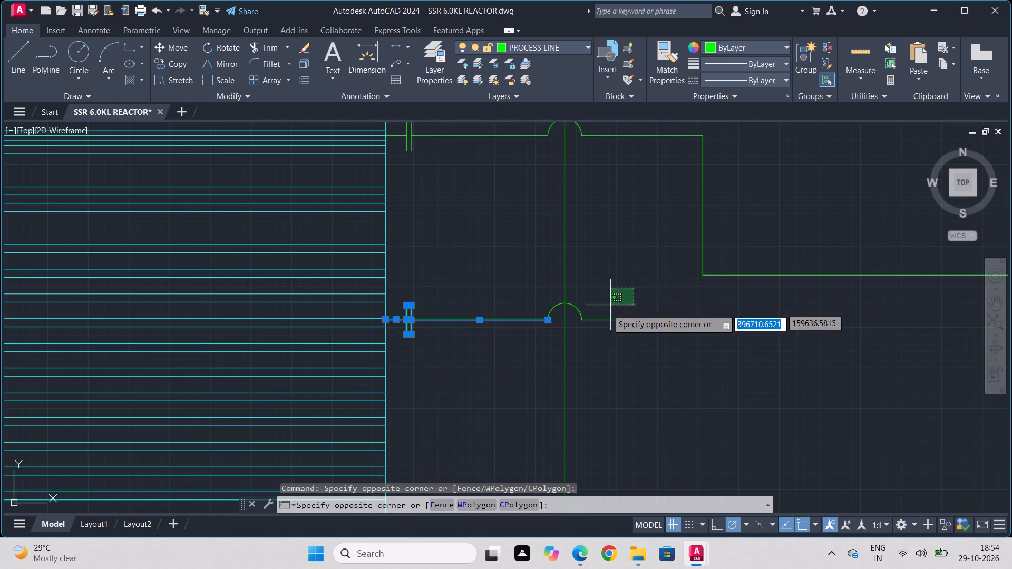
drag(599, 323, 594, 336)
drag(604, 286, 597, 293)
click(573, 333)
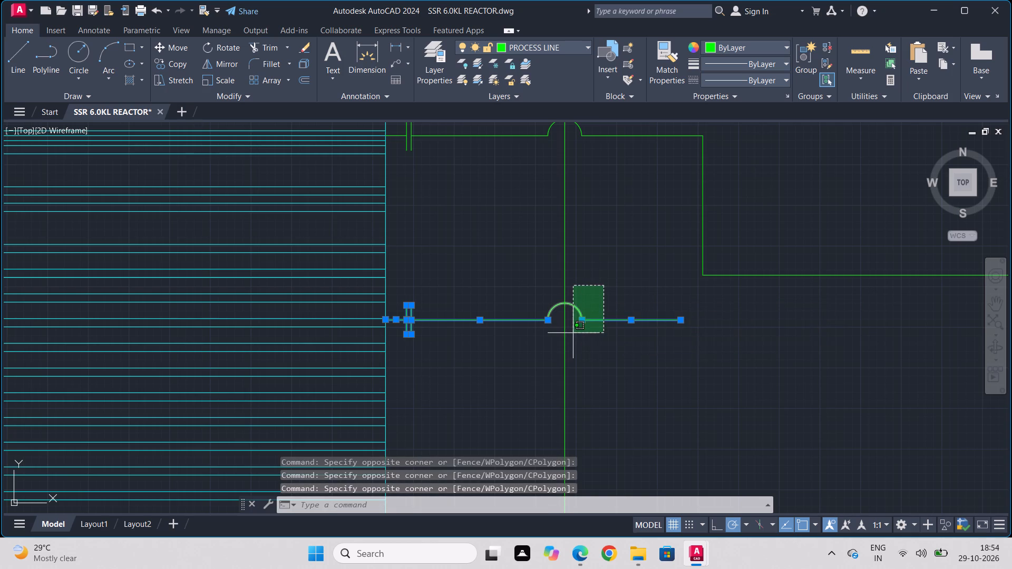
click(168, 50)
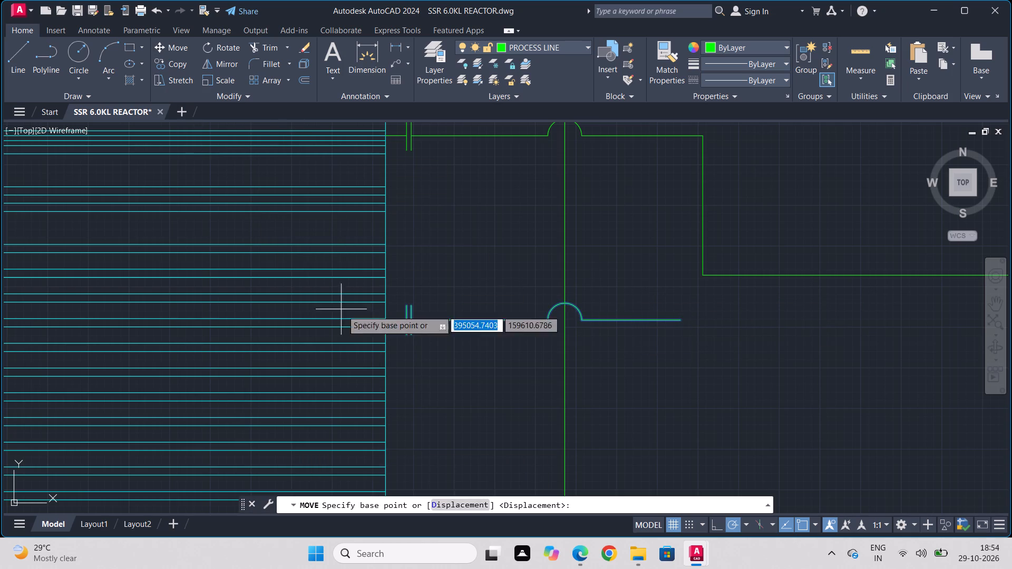
click(387, 315)
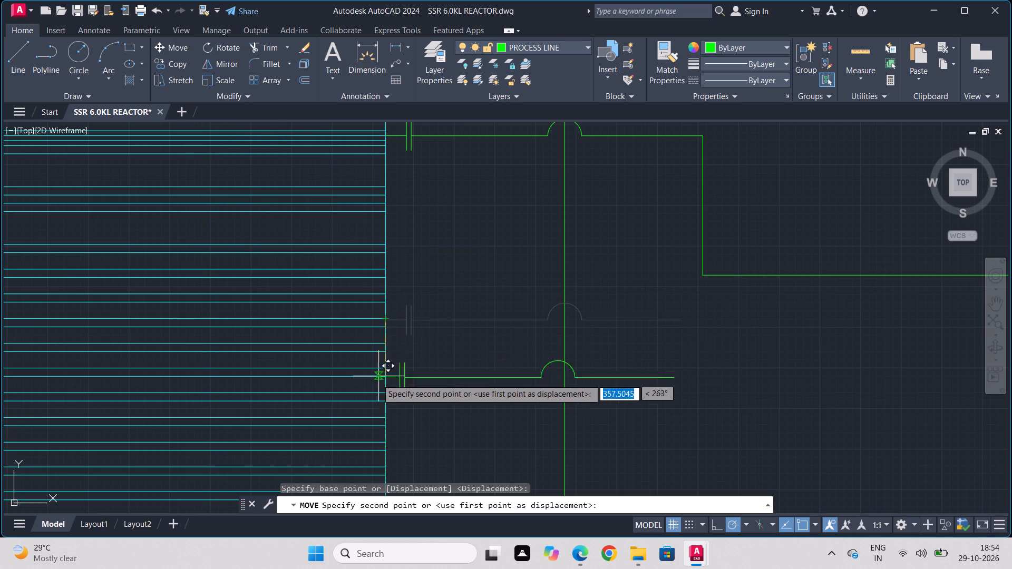
middle_drag(383, 421, 418, 318)
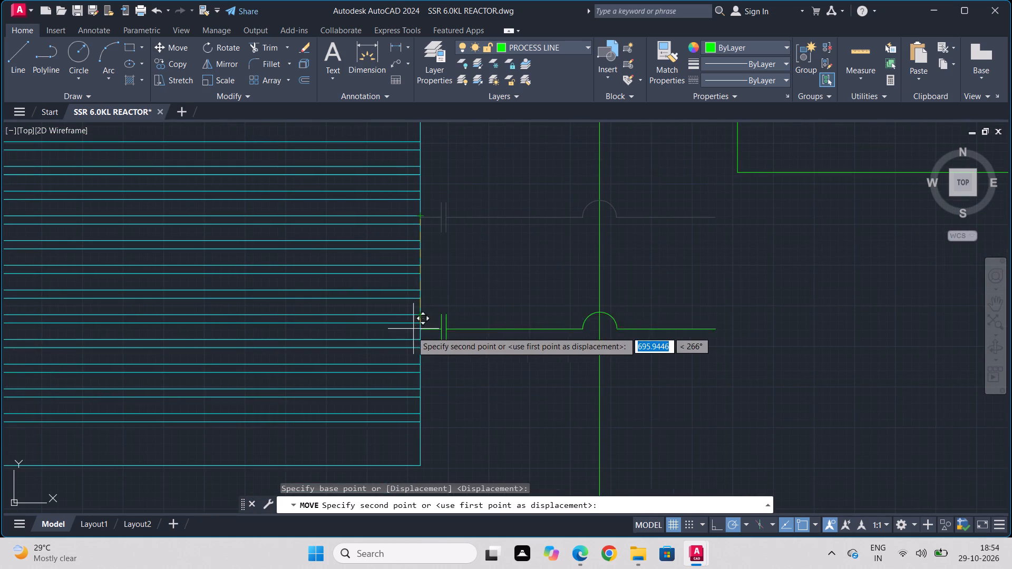
click(421, 336)
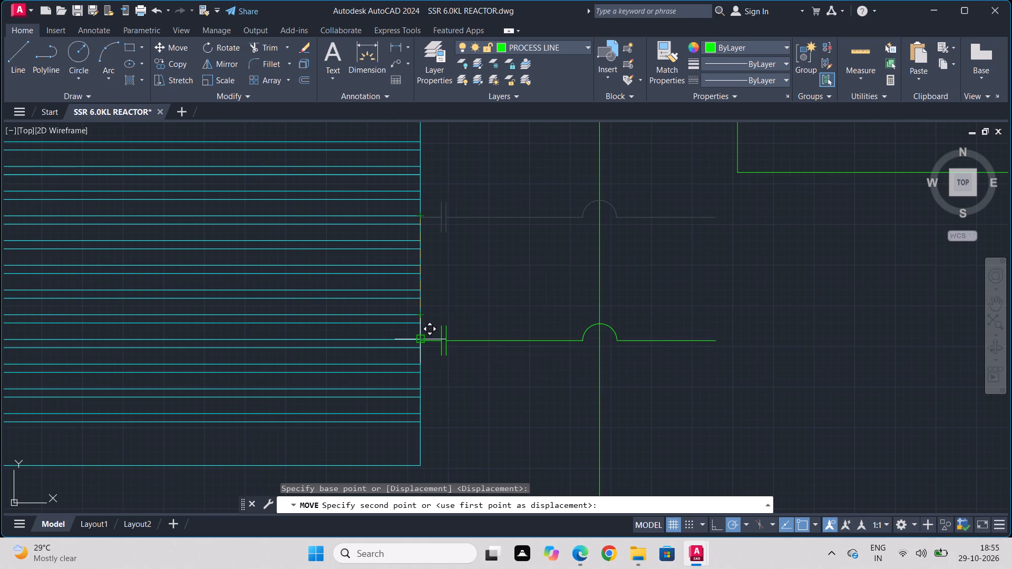
Extend the fourth process line's free end horizontally toward the block, aligned below the third line's vertical corner.
scroll(861, 345, down, 2)
middle_drag(865, 359, 557, 305)
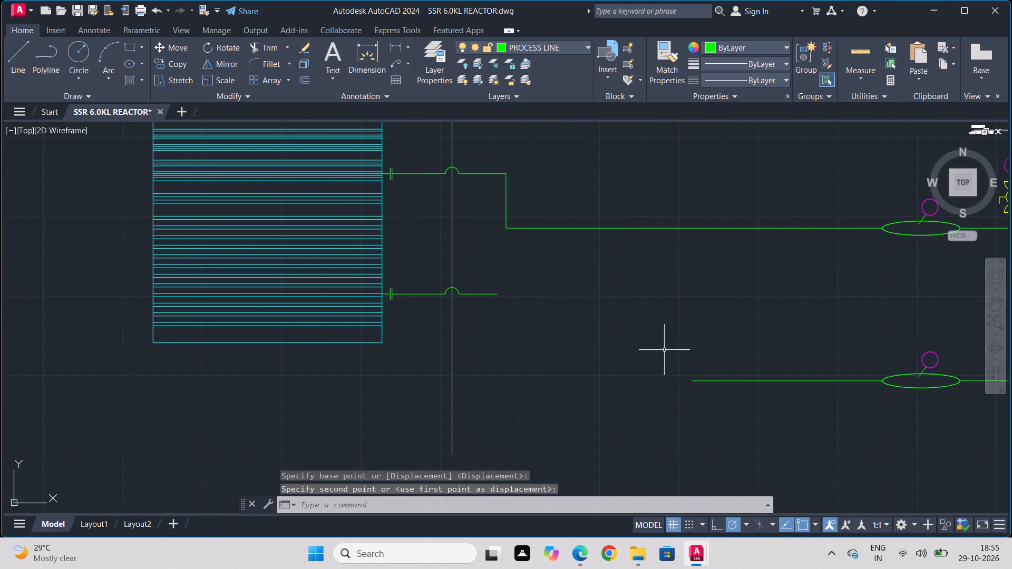
click(707, 380)
click(693, 382)
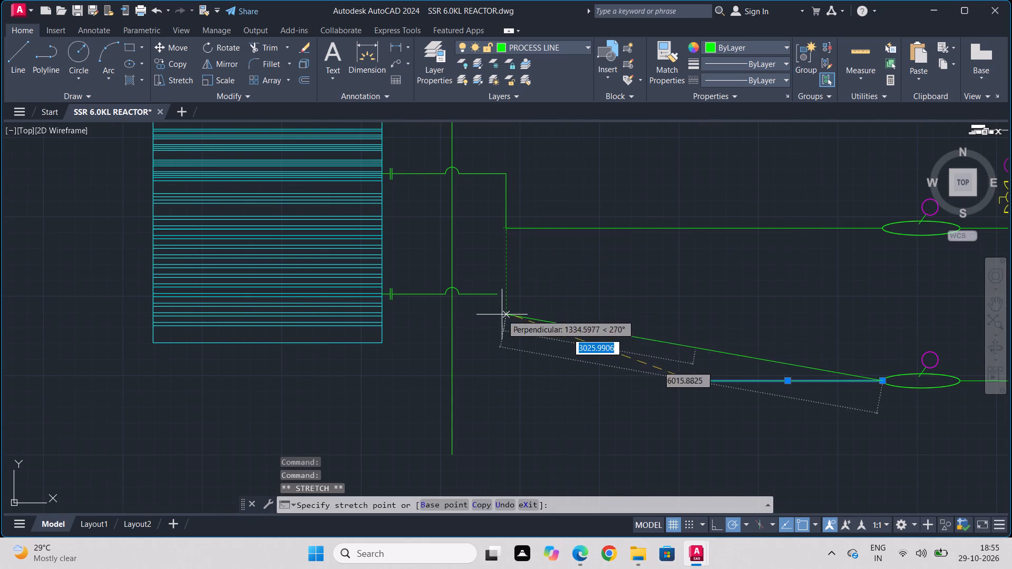
click(501, 378)
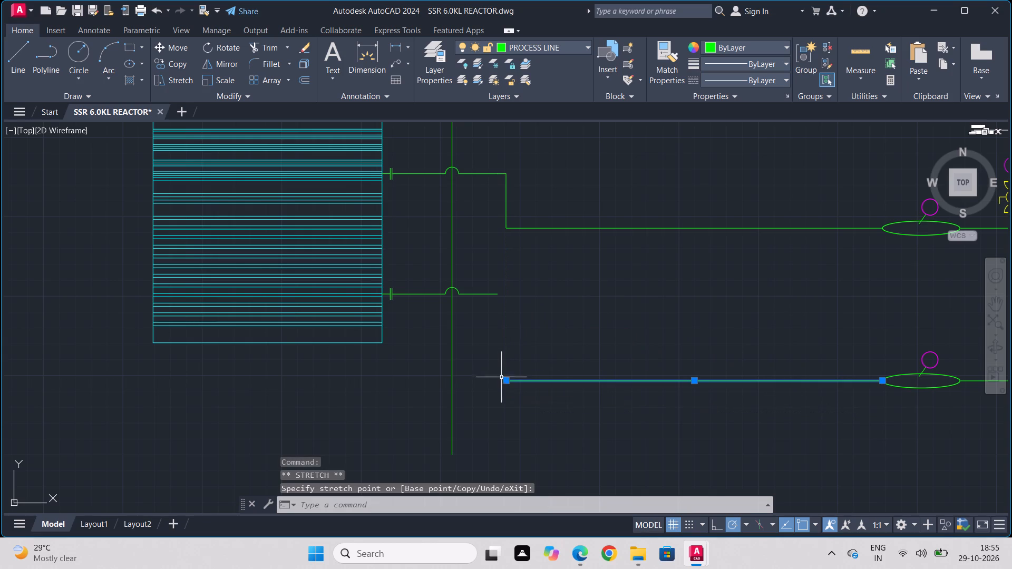
Draw a vertical line from the fourth process line's free end up to the level of the lowest nozzle's line.
key(Escape)
key(l)
key(Return)
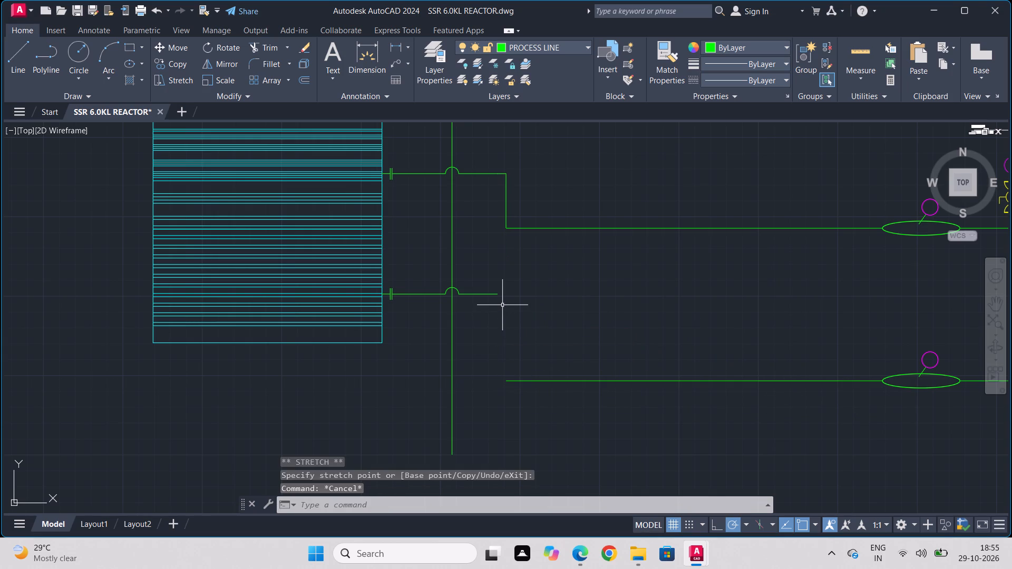
click(502, 383)
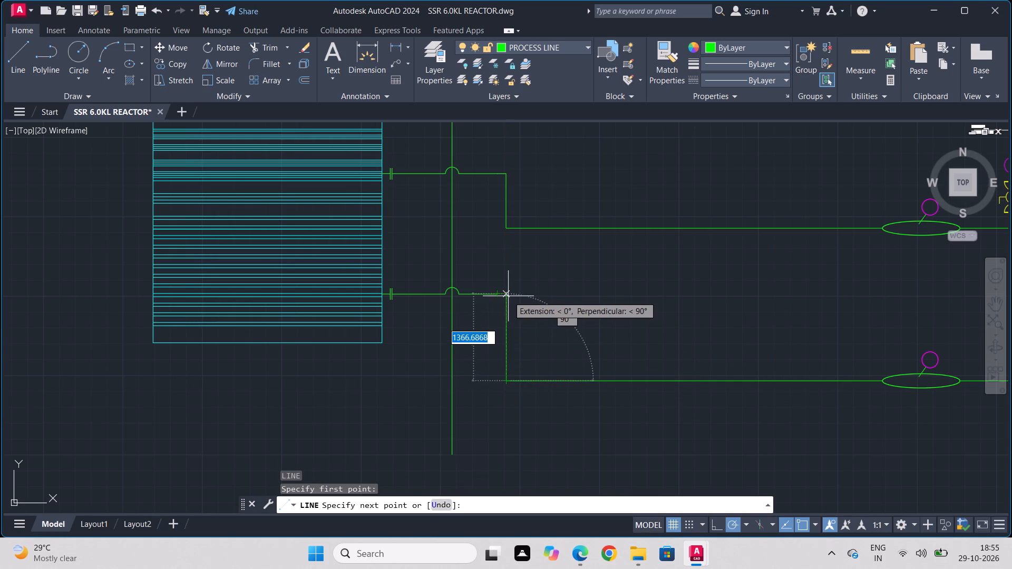
click(508, 296)
key(Escape)
Stretch the lowest nozzle's short line beyond the jump arc to meet the top of the new vertical line.
click(490, 293)
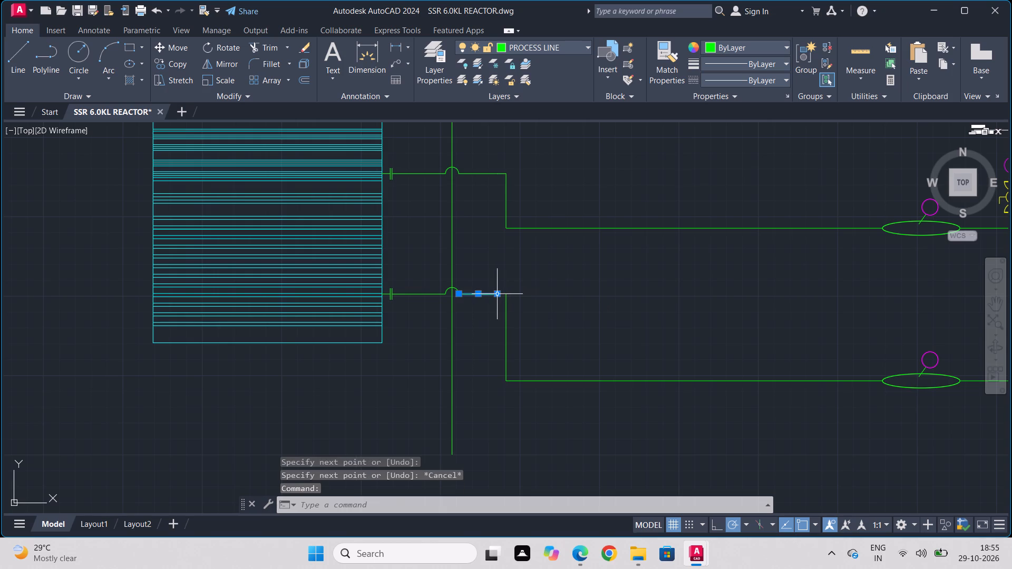
drag(497, 292, 512, 286)
click(503, 295)
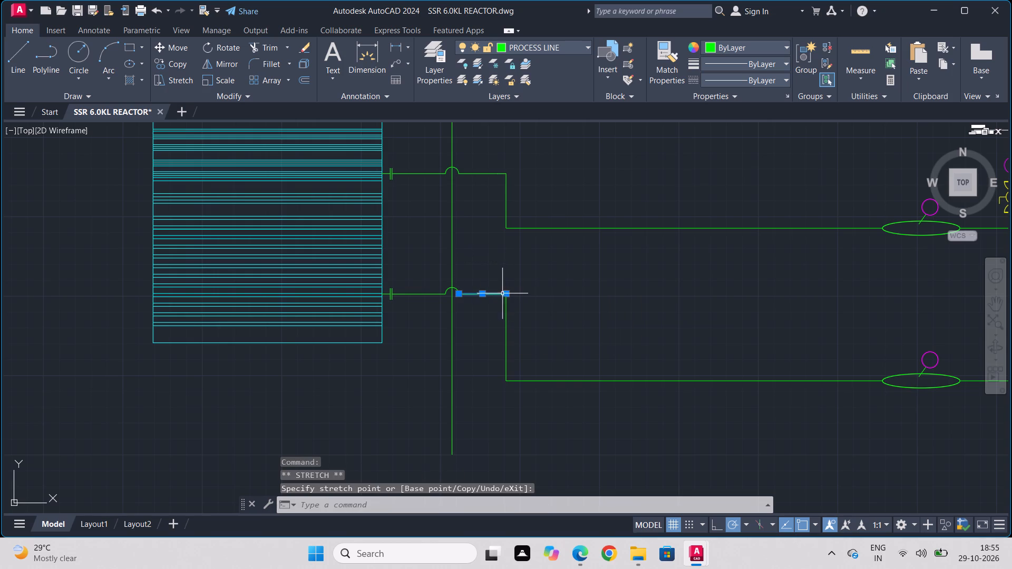
key(Escape)
Join the lowest nozzle's short line, the vertical line and the fourth process line into one polyline.
drag(532, 262, 485, 305)
click(474, 359)
drag(744, 338, 684, 358)
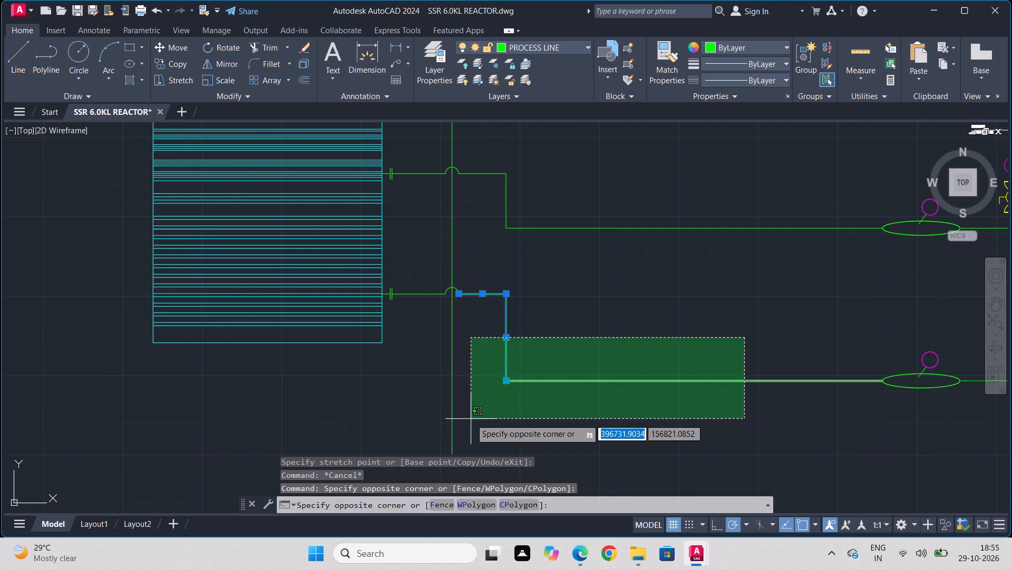
click(471, 419)
key(j)
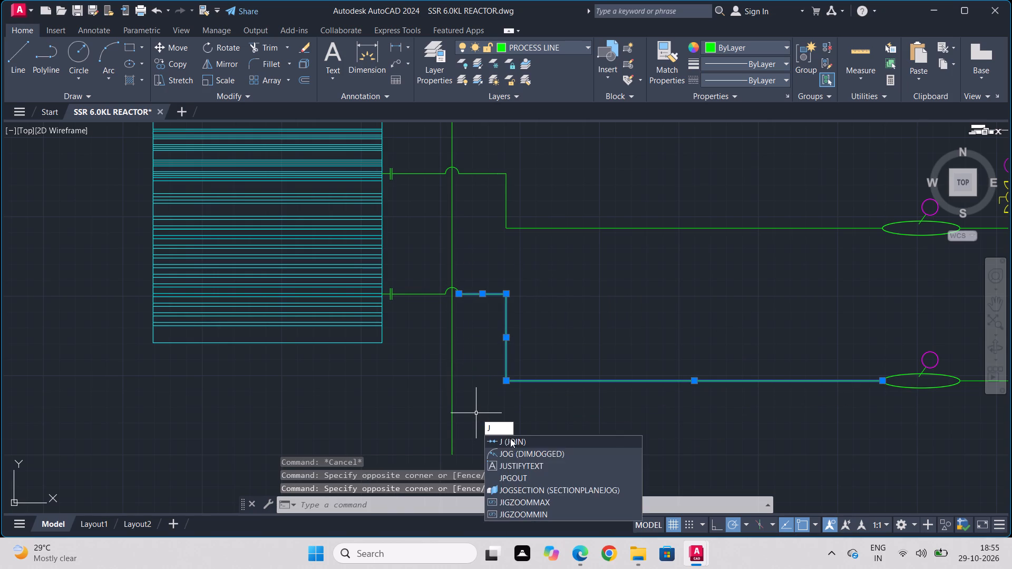
click(512, 440)
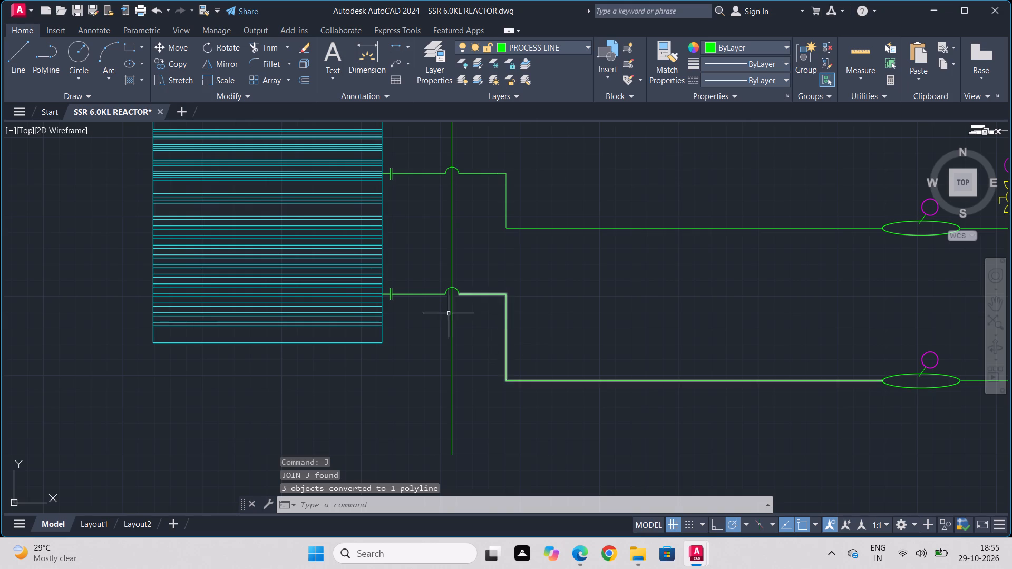
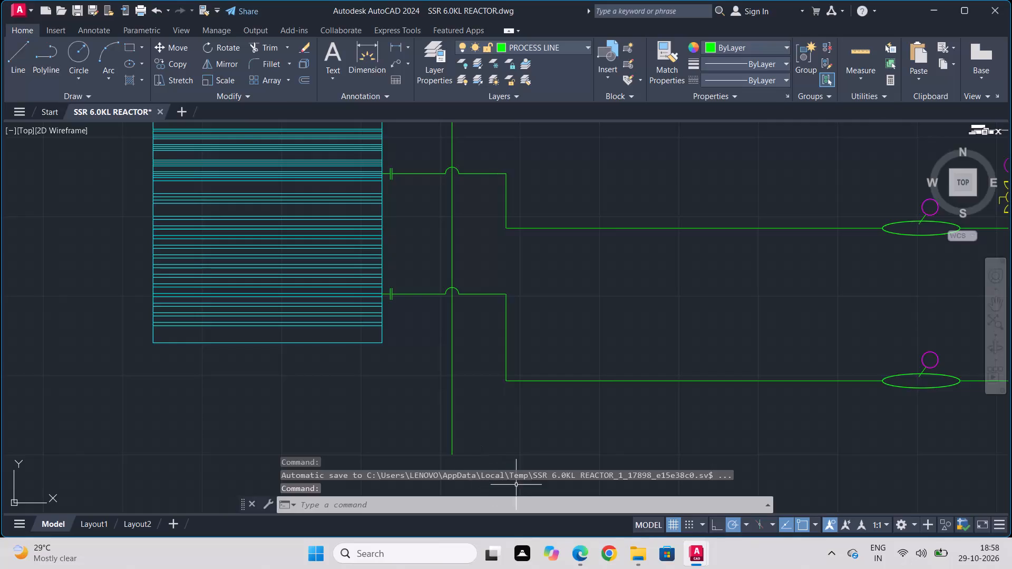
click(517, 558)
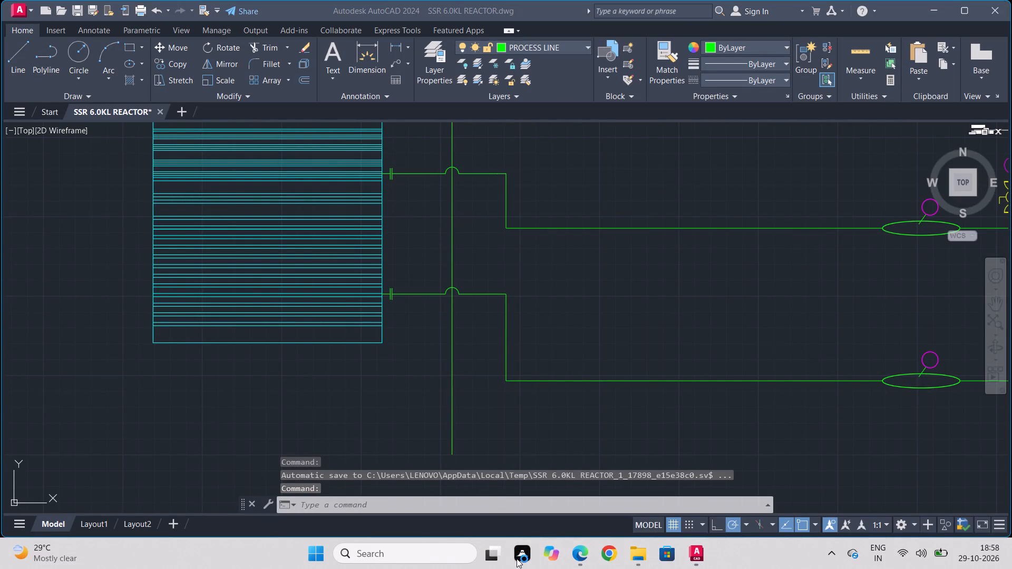
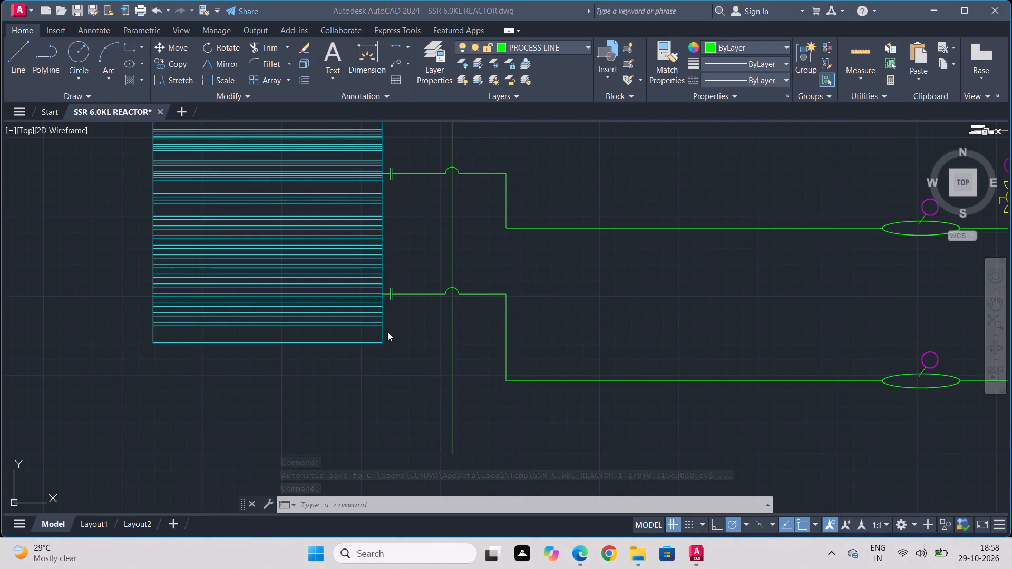
Trim away the four lowest horizontal stripe lines inside the striped equipment block.
middle_drag(319, 404, 458, 361)
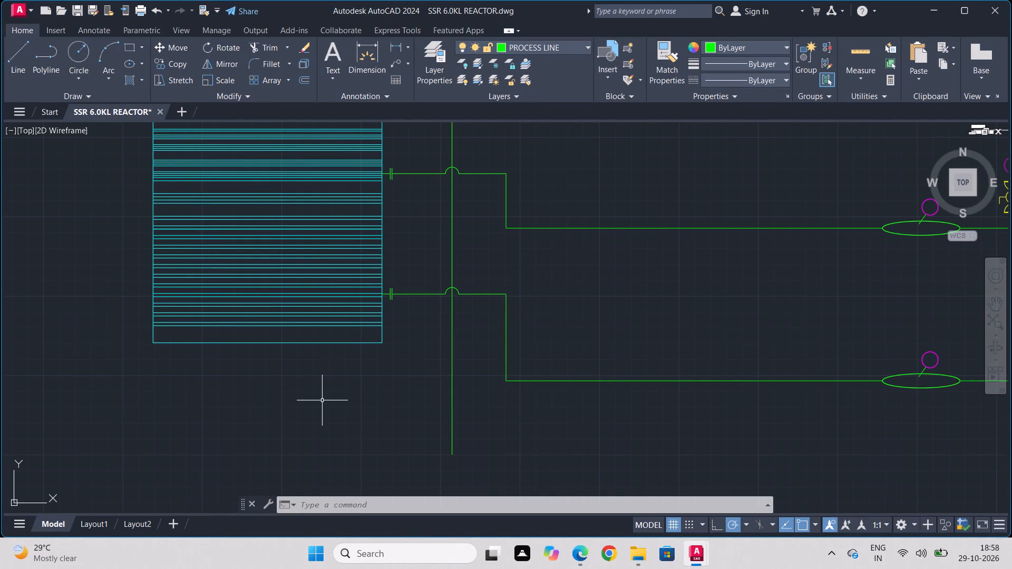
middle_drag(455, 268, 429, 508)
scroll(371, 289, up, 3)
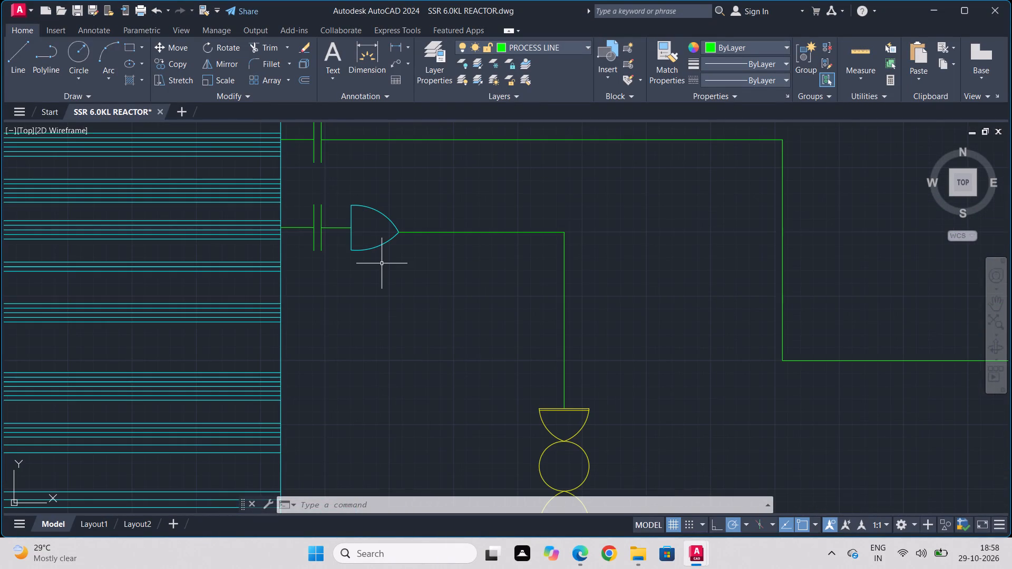
scroll(344, 359, down, 2)
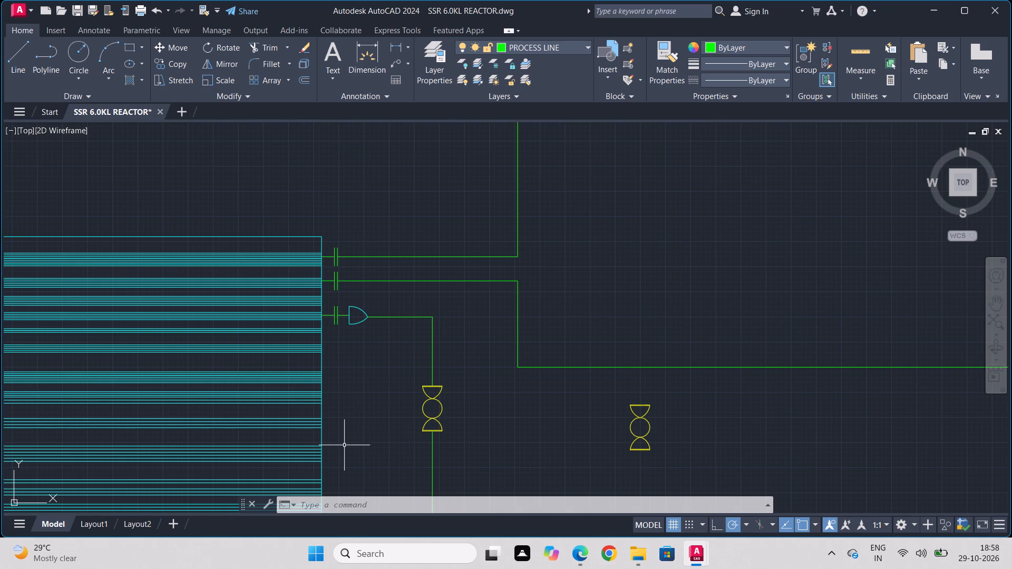
middle_drag(342, 445, 363, 338)
scroll(350, 391, down, 2)
middle_drag(335, 428, 414, 297)
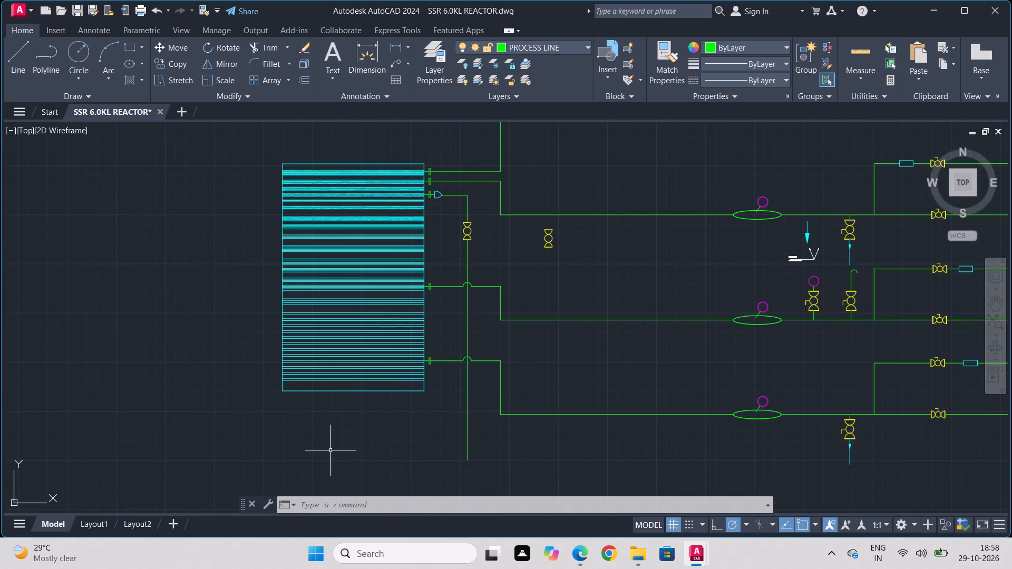
middle_drag(290, 448, 390, 372)
scroll(455, 283, up, 1)
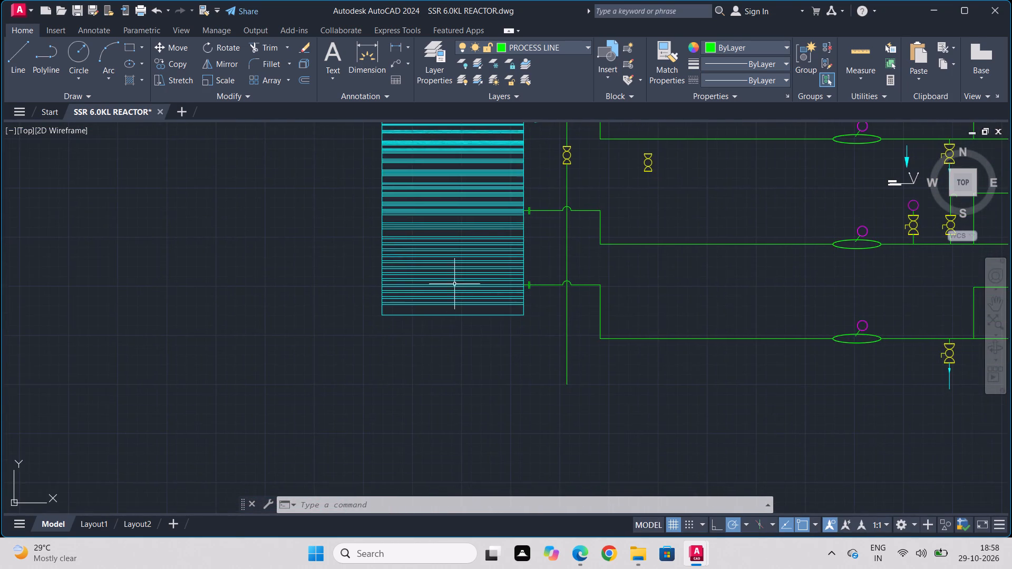
scroll(455, 283, up, 2)
text(tr)
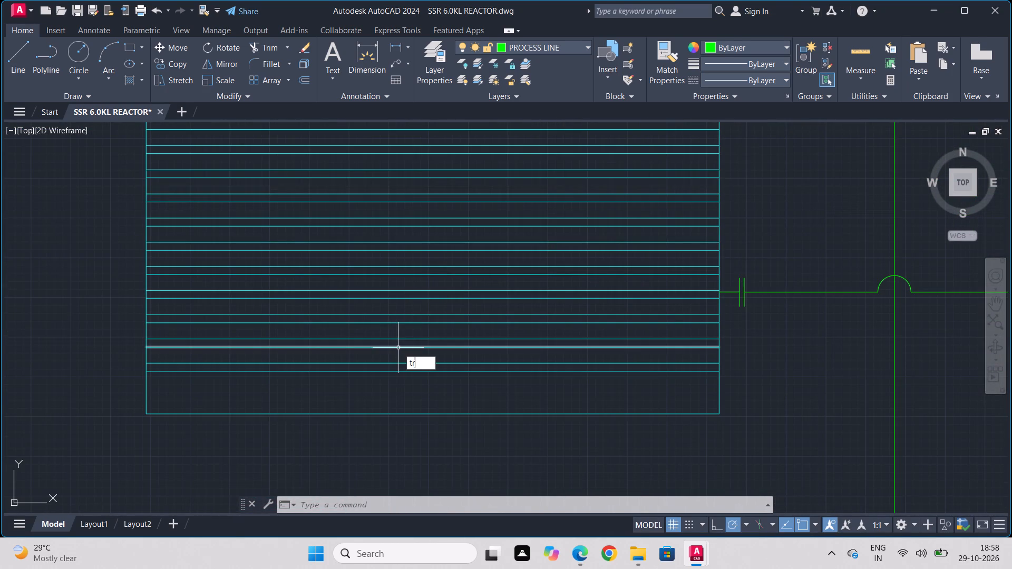
key(Return)
drag(396, 358, 374, 391)
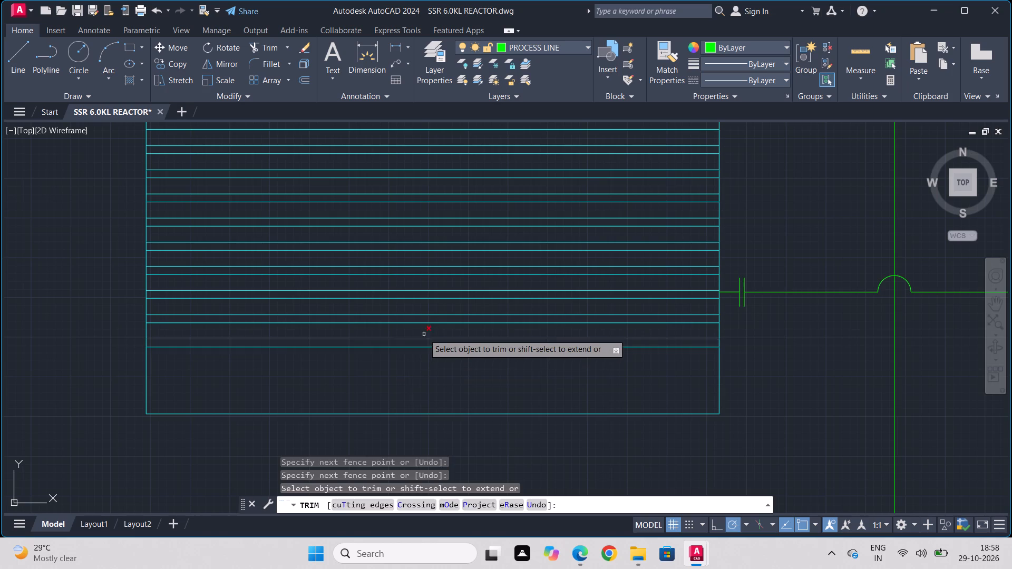
drag(424, 334, 395, 386)
scroll(546, 368, down, 1)
key(Escape)
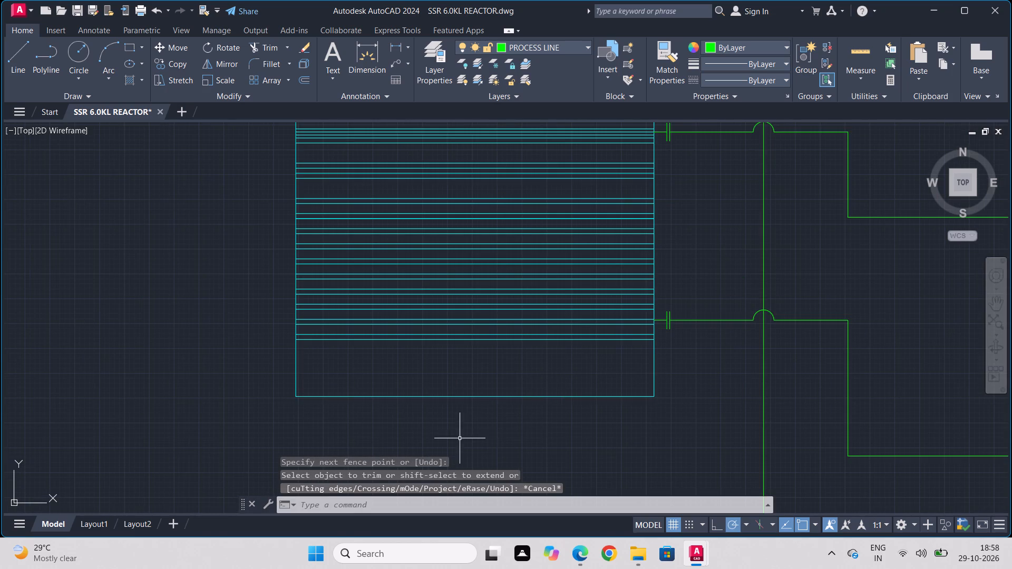
Copy the lowest side nozzle, its stub line and two flange lines, from the block's side edge onto its bottom edge.
scroll(461, 441, up, 2)
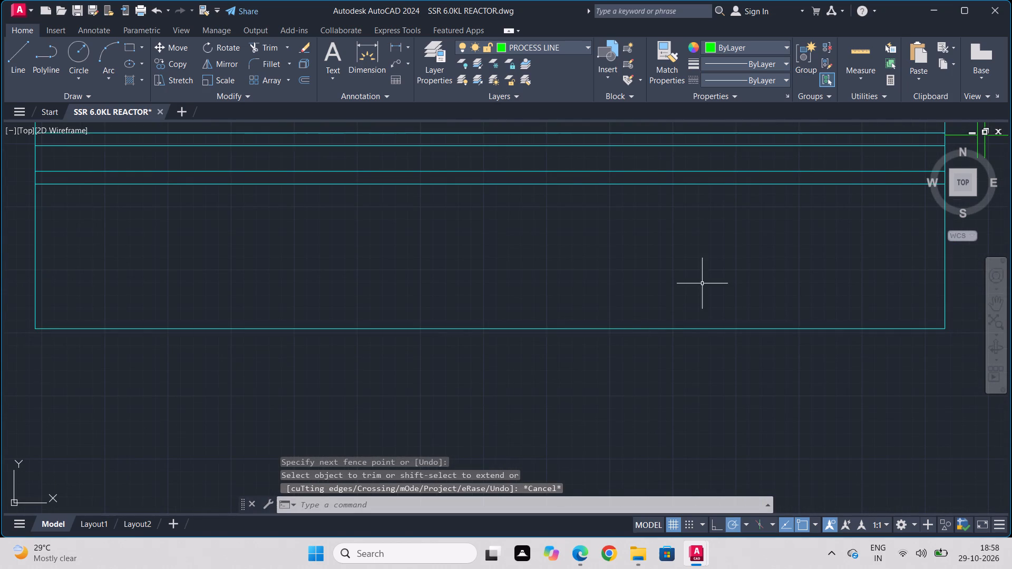
middle_drag(626, 282, 277, 382)
scroll(621, 239, up, 2)
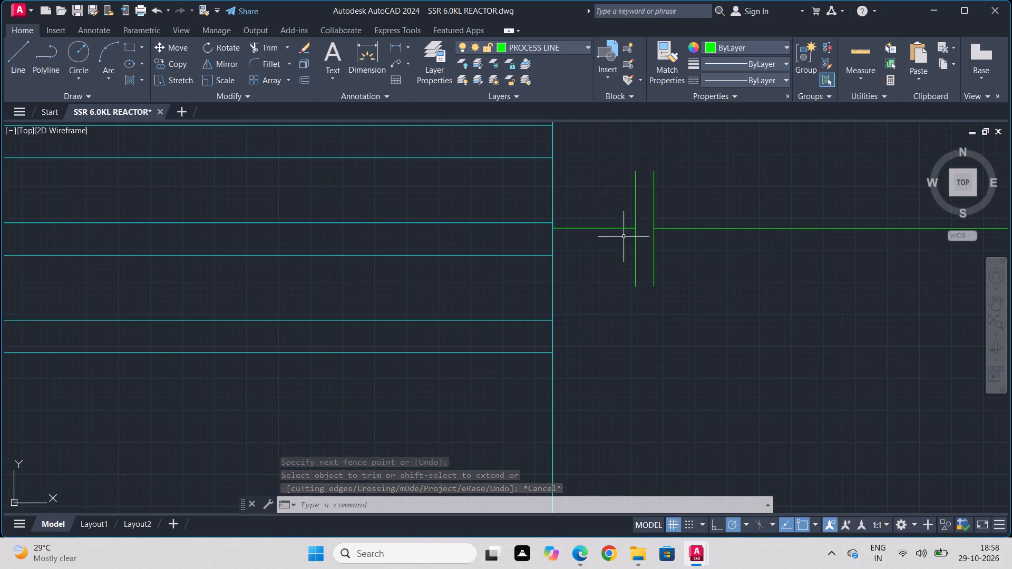
drag(677, 188, 667, 189)
click(602, 213)
drag(602, 213, 586, 258)
click(586, 258)
click(601, 198)
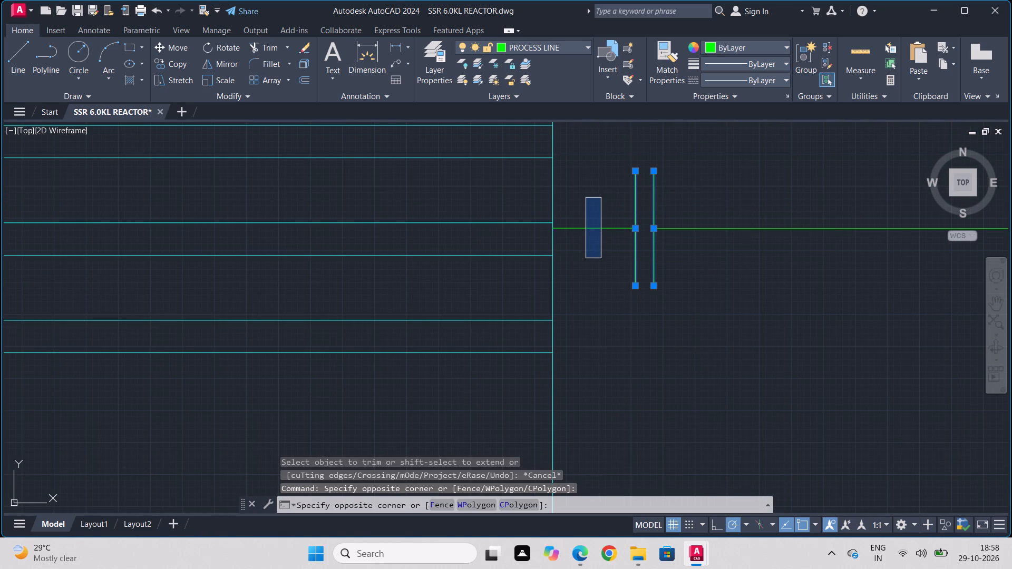
drag(601, 198, 588, 274)
drag(588, 275, 598, 236)
click(620, 164)
drag(588, 167, 588, 184)
drag(587, 279, 587, 293)
click(168, 65)
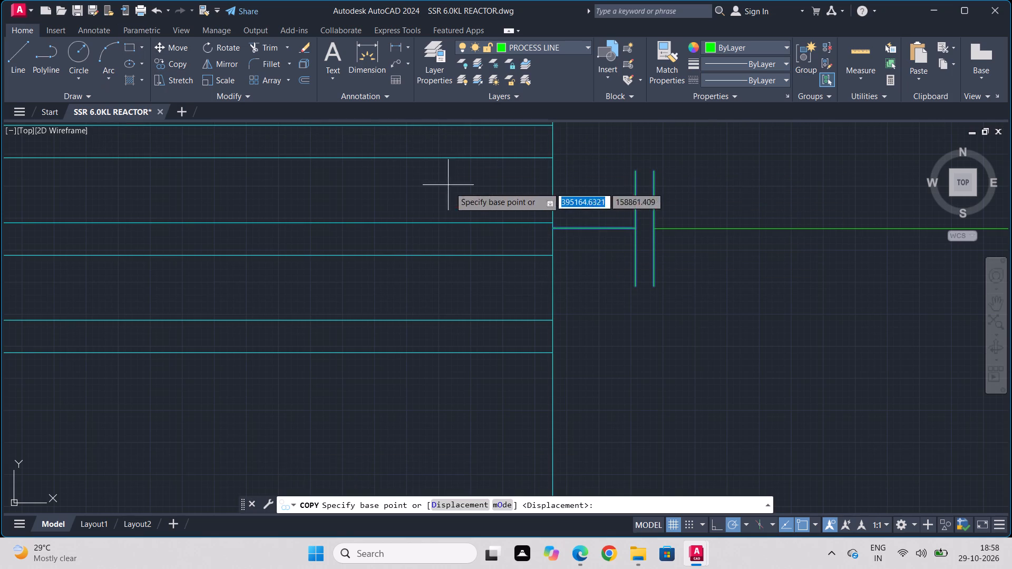
click(553, 229)
scroll(363, 379, down, 2)
scroll(363, 379, up, 3)
scroll(363, 379, down, 1)
middle_drag(362, 379, 416, 342)
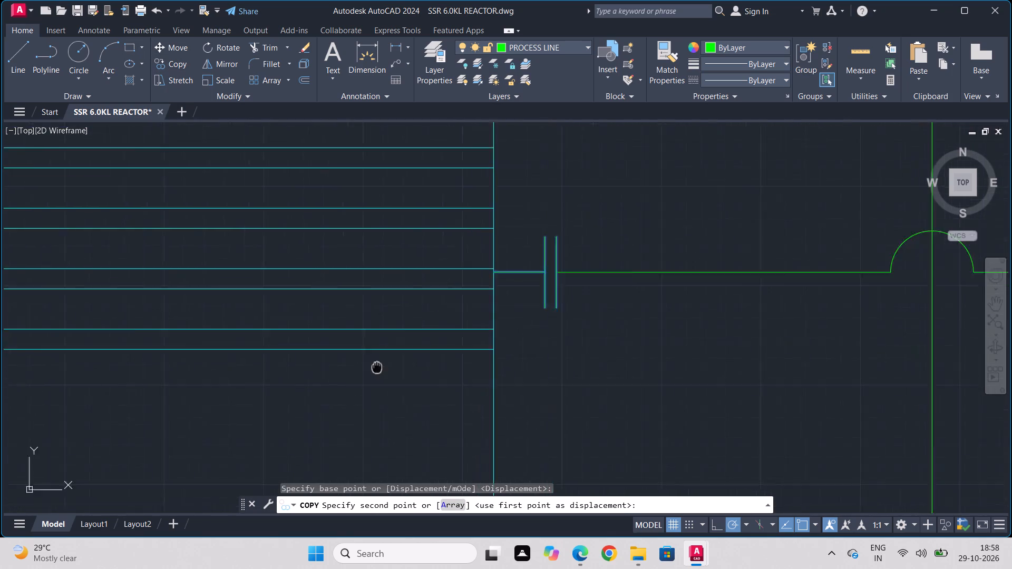
middle_drag(416, 342, 627, 209)
scroll(624, 214, down, 1)
middle_drag(377, 388, 653, 374)
scroll(521, 354, up, 1)
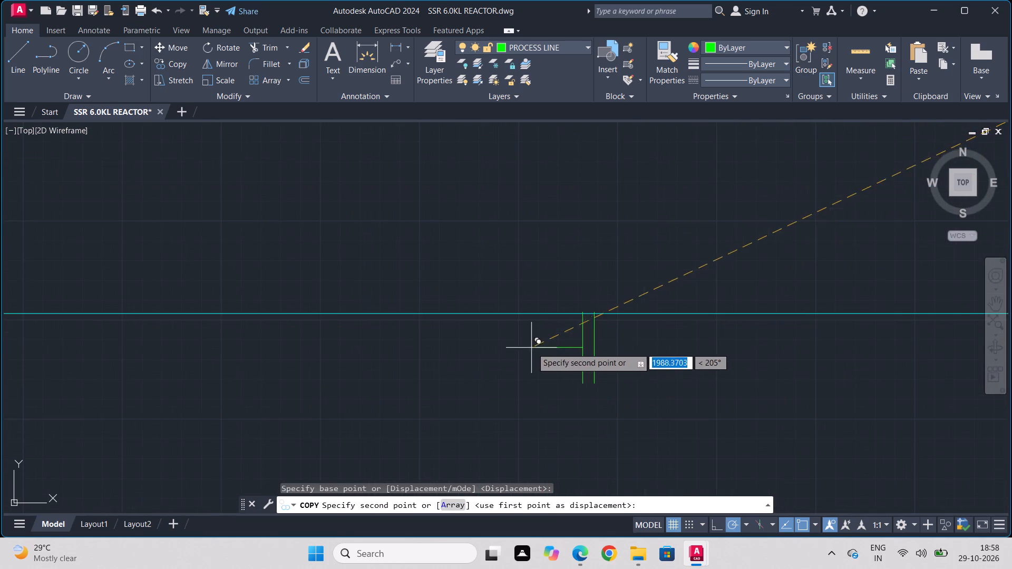
click(531, 317)
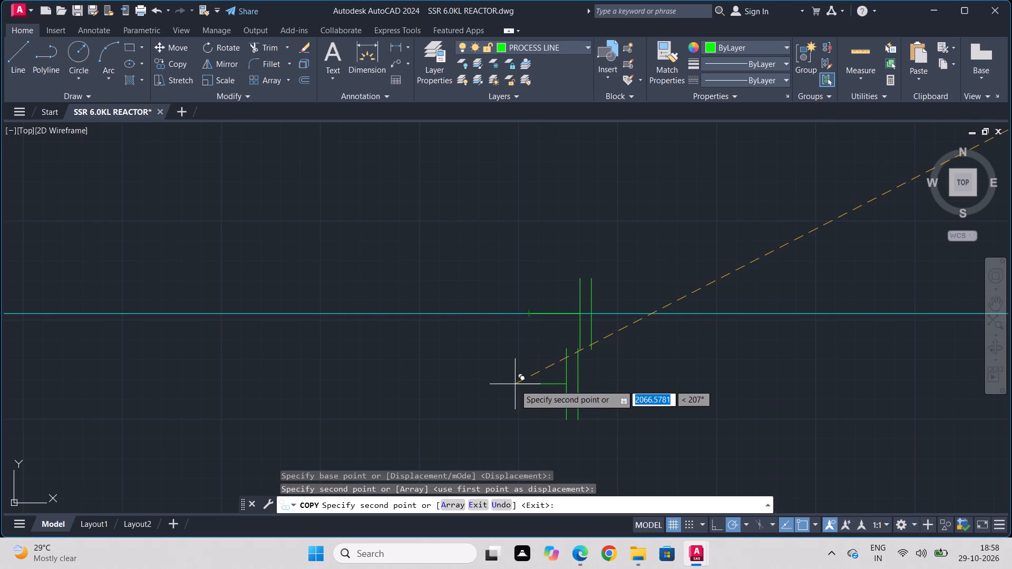
key(Escape)
Move the copied flanged nozzle off the bottom edge into the clear space below the block.
drag(623, 279, 604, 285)
click(557, 312)
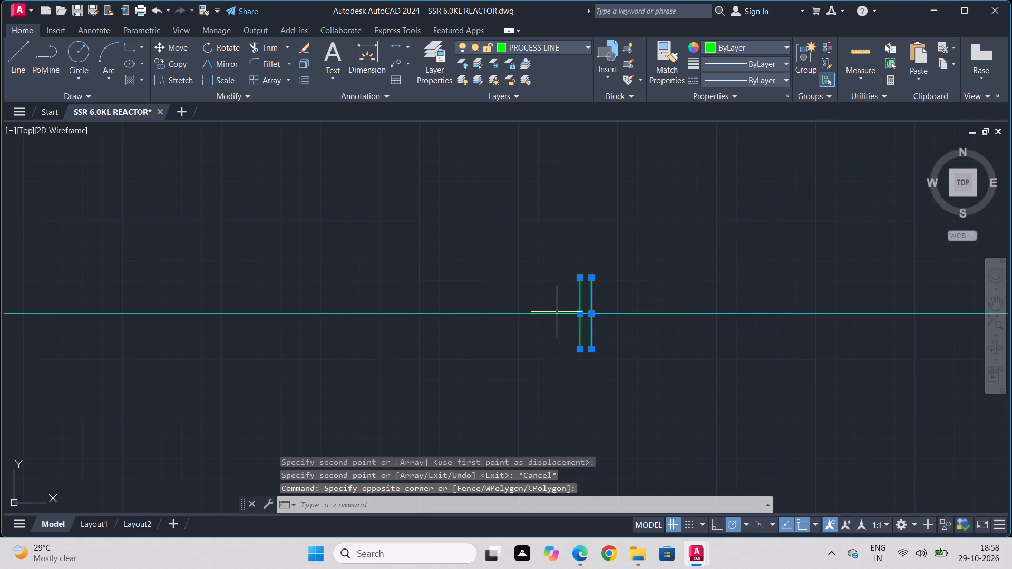
click(556, 312)
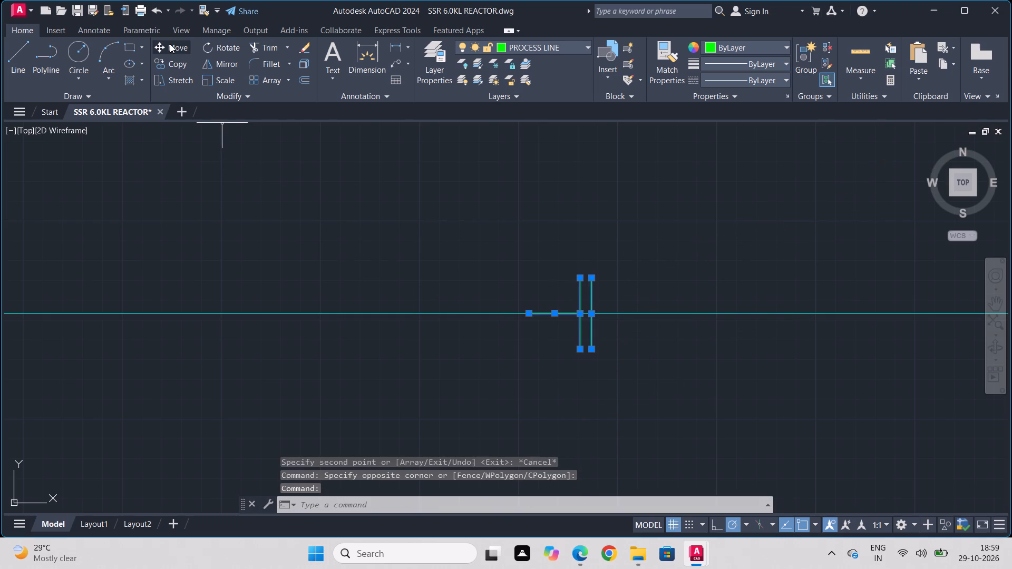
click(170, 44)
click(533, 311)
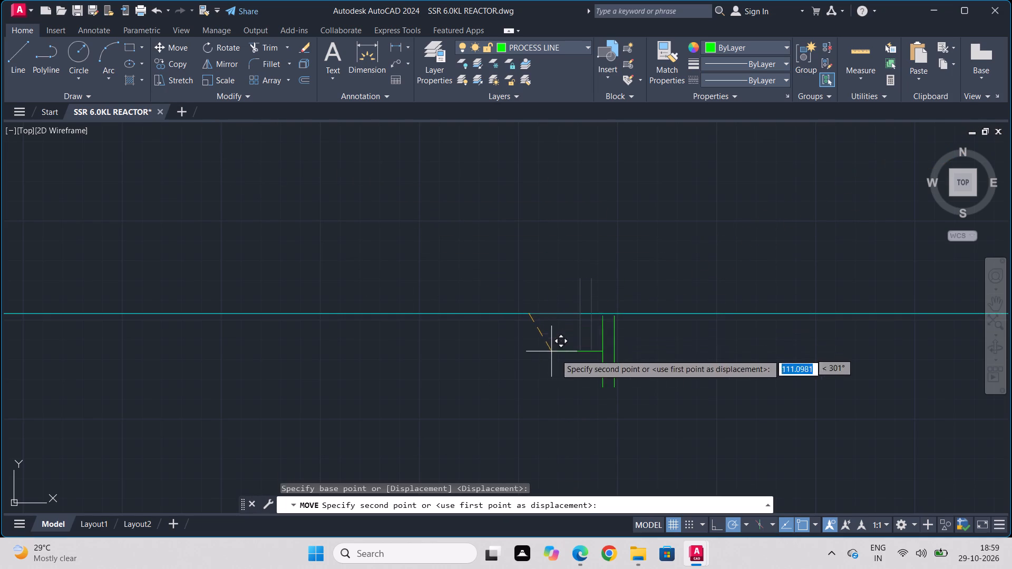
click(662, 425)
Rotate the copied flanged nozzle about its stub's free end so that it points straight down.
click(794, 382)
click(635, 452)
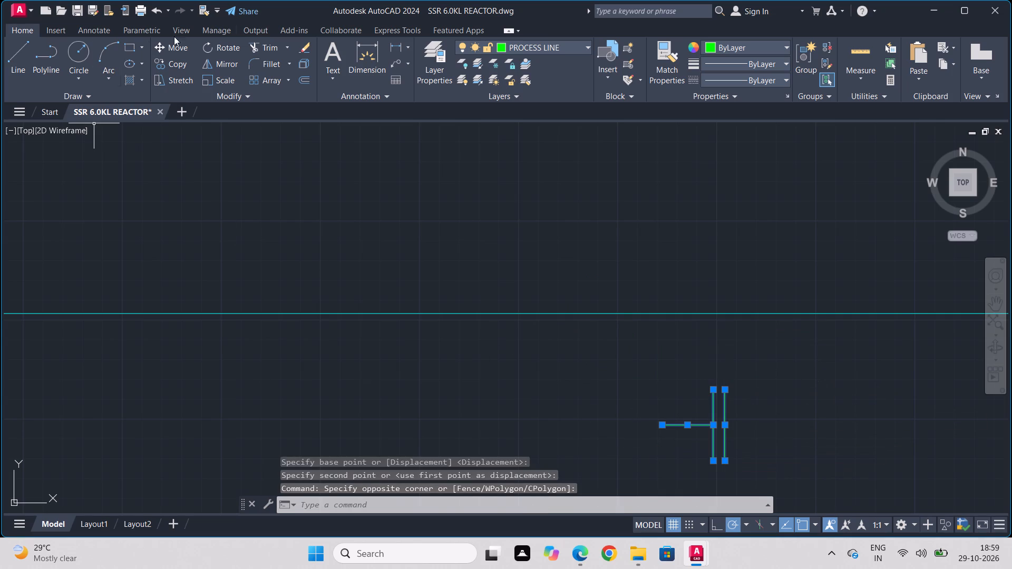
click(216, 43)
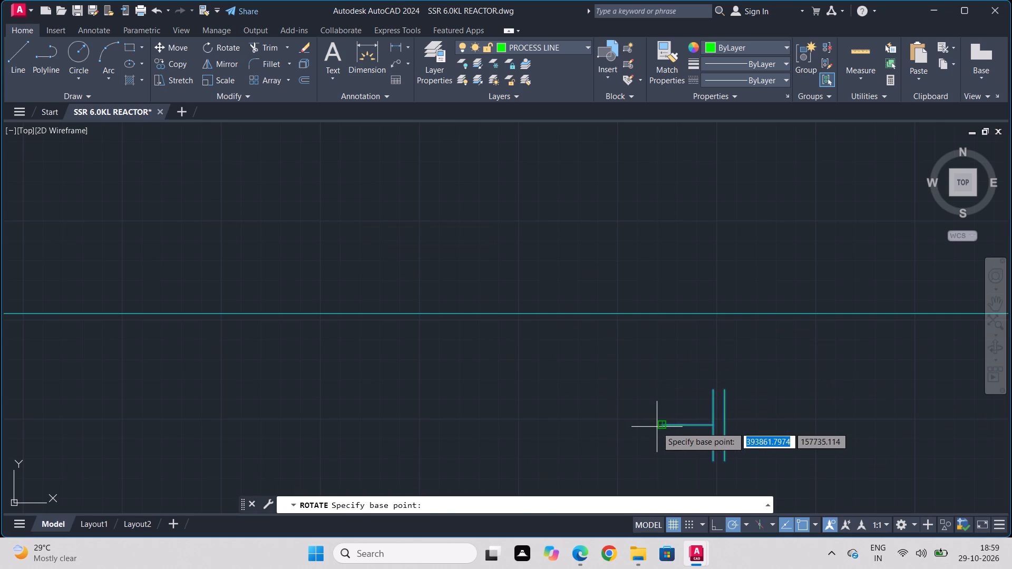
click(658, 426)
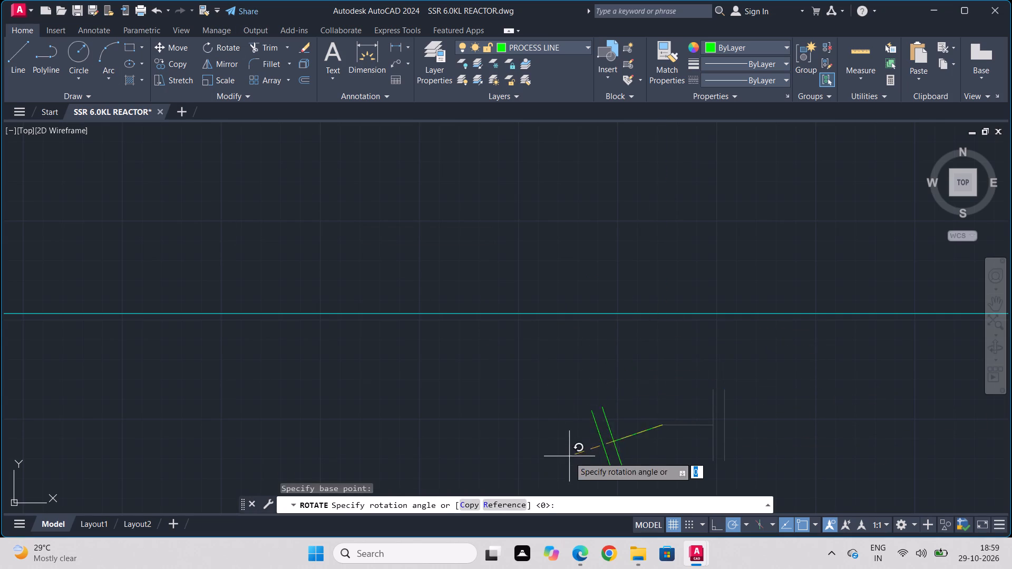
click(658, 482)
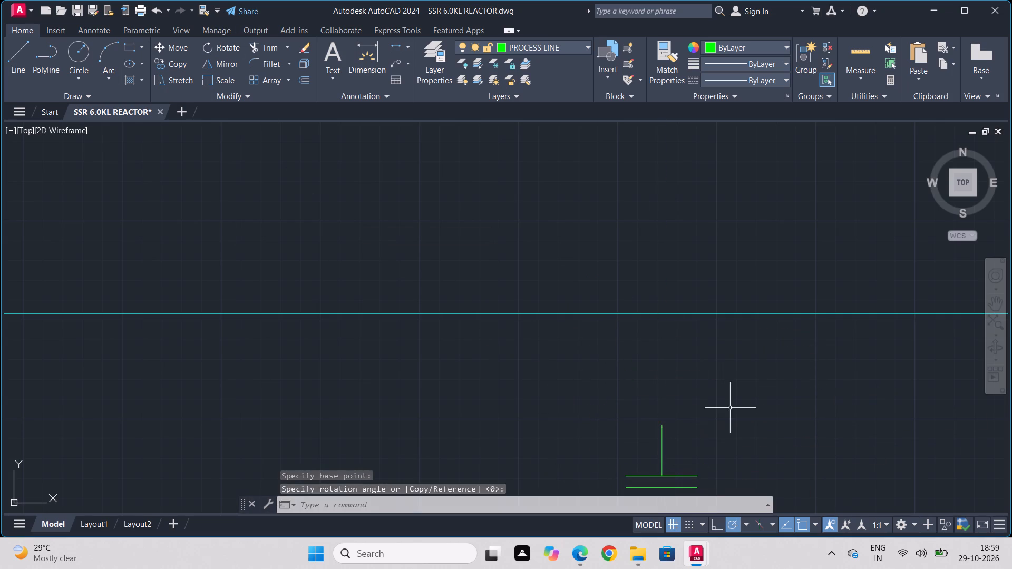
Move the rotated nozzle by its stub's upper end to the midpoint of the block's bottom edge.
click(725, 408)
click(616, 488)
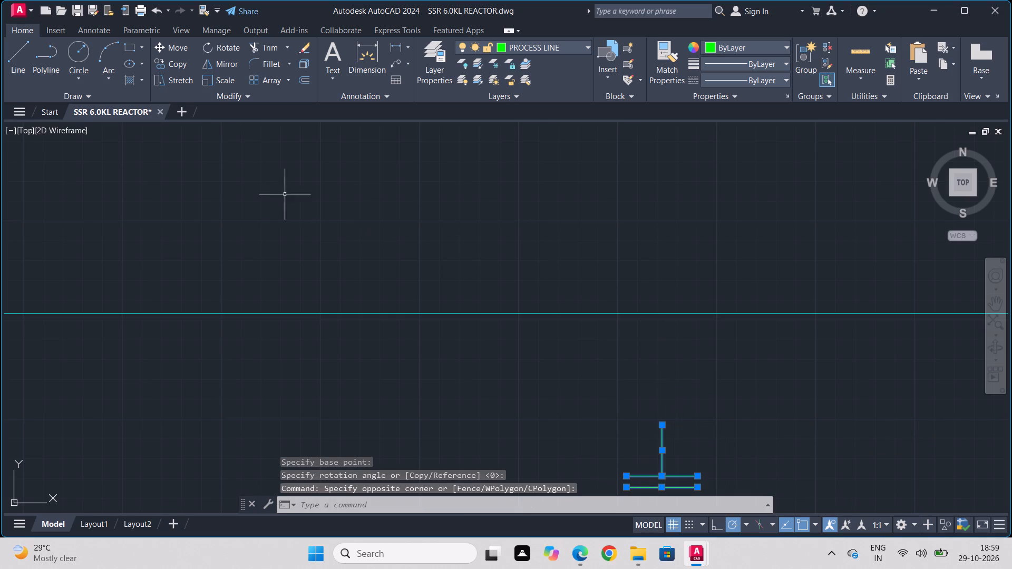
click(173, 46)
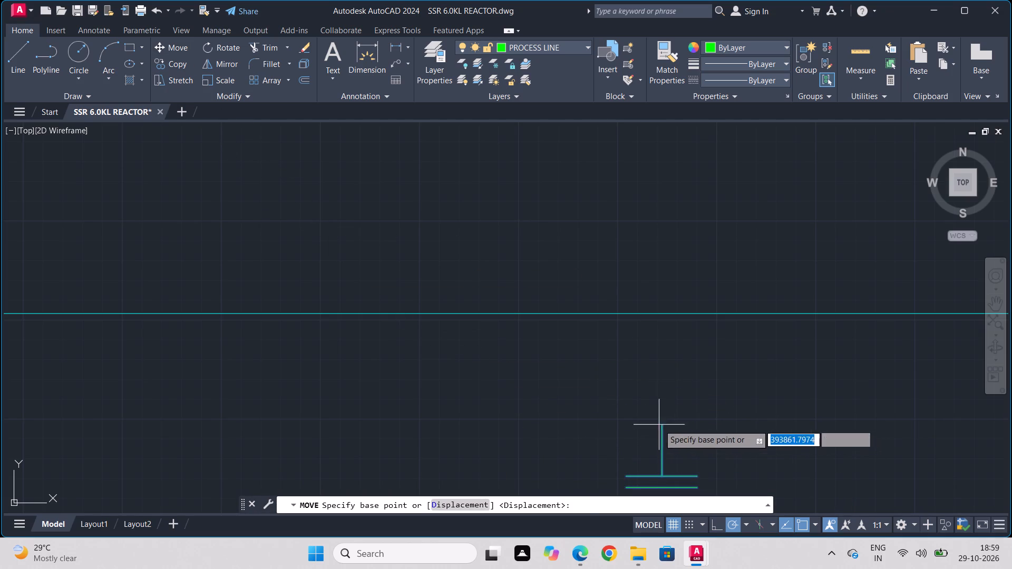
click(659, 425)
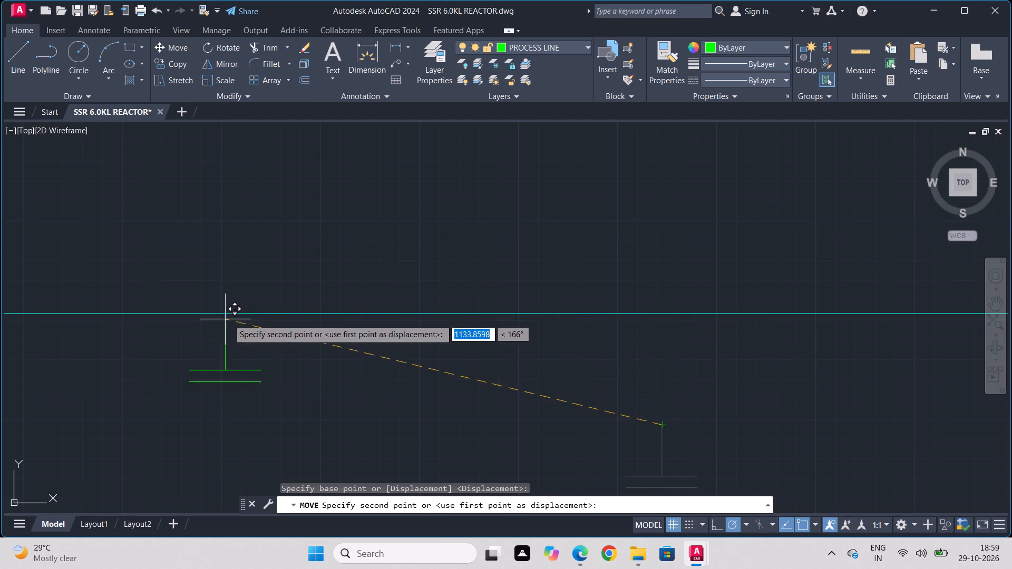
scroll(510, 316, down, 2)
click(515, 318)
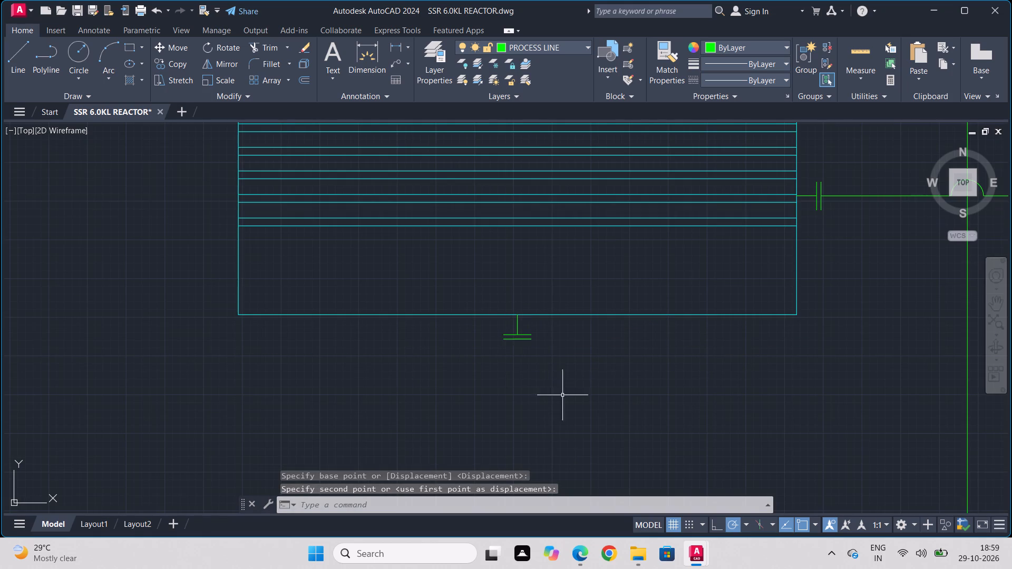
Draw a vertical line about 222 units long downward from the midpoint of the bottom nozzle's lower flange line.
scroll(547, 390, up, 2)
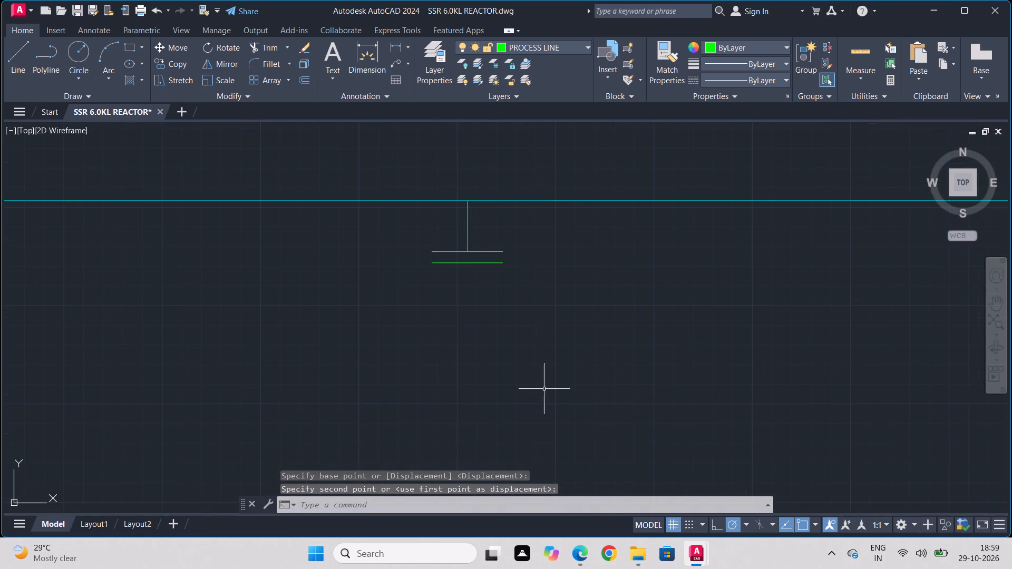
key(l)
key(Return)
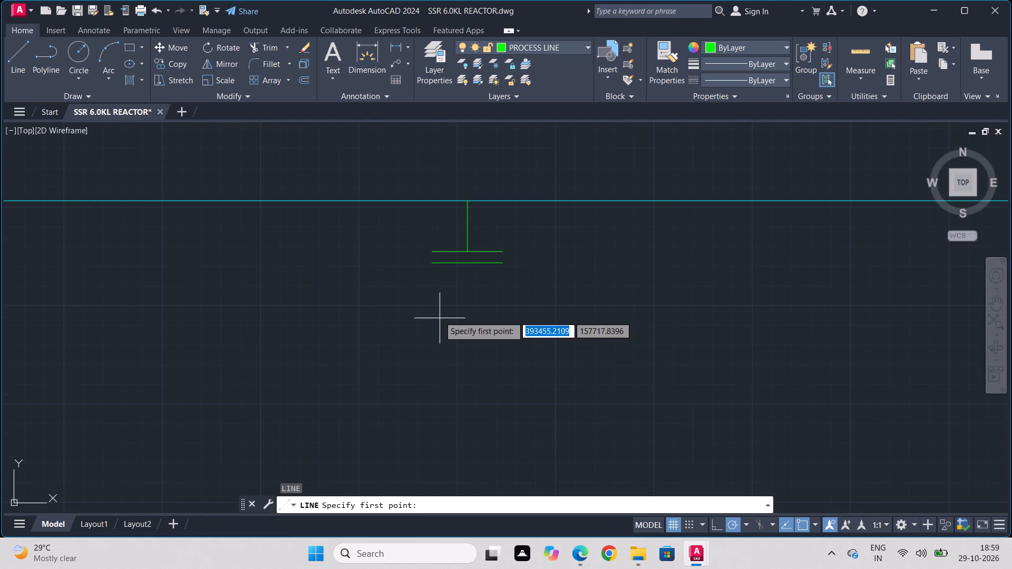
click(469, 266)
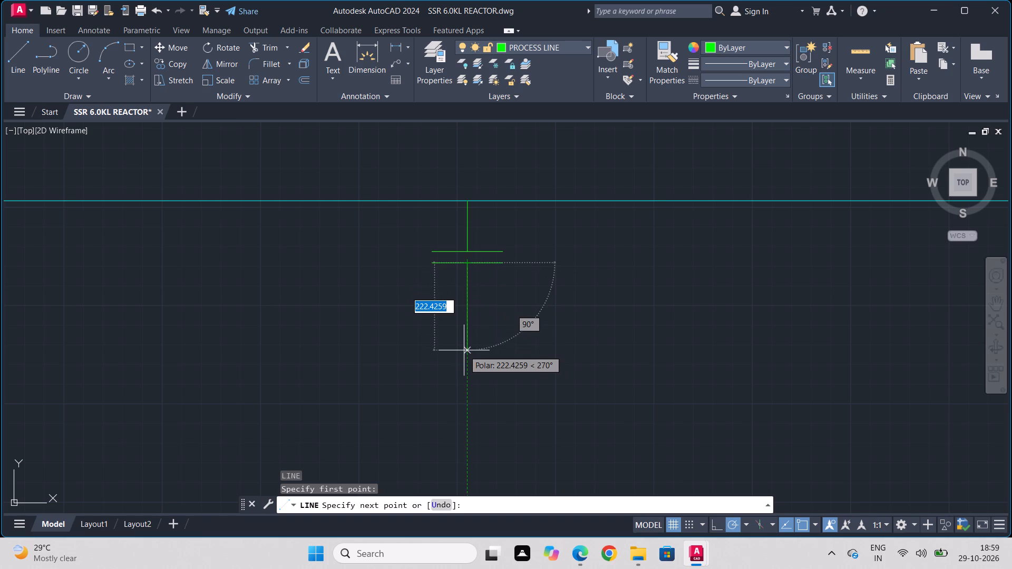
click(464, 350)
key(Escape)
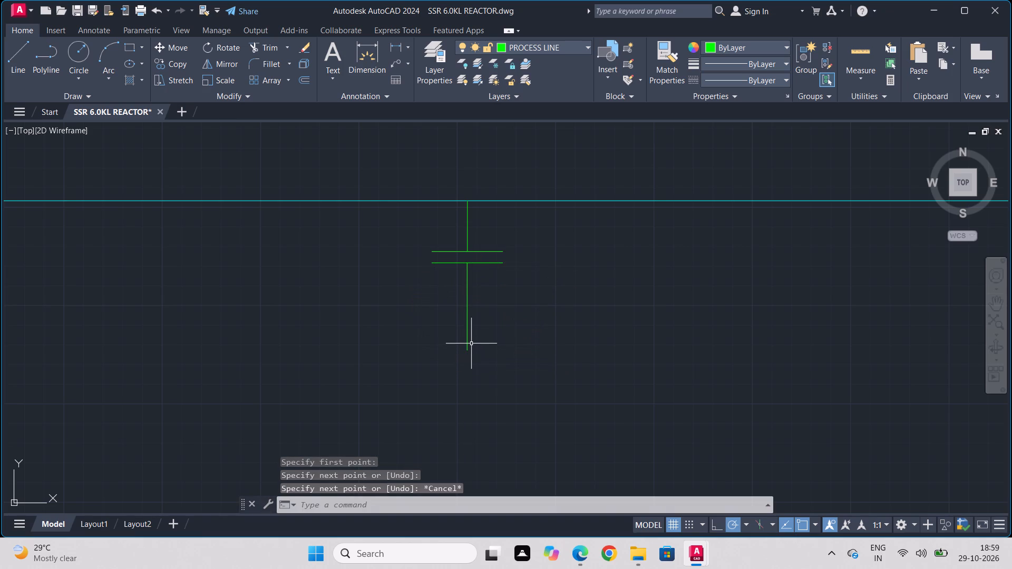
Shorten the vertical line below the bottom flange to its midpoint, making it about 111 units long.
click(468, 350)
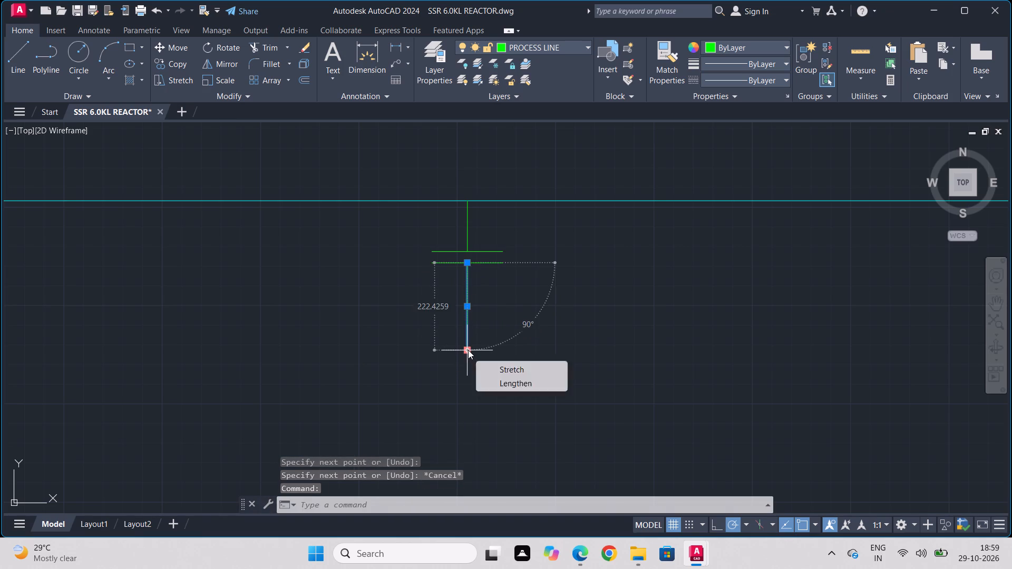
click(468, 350)
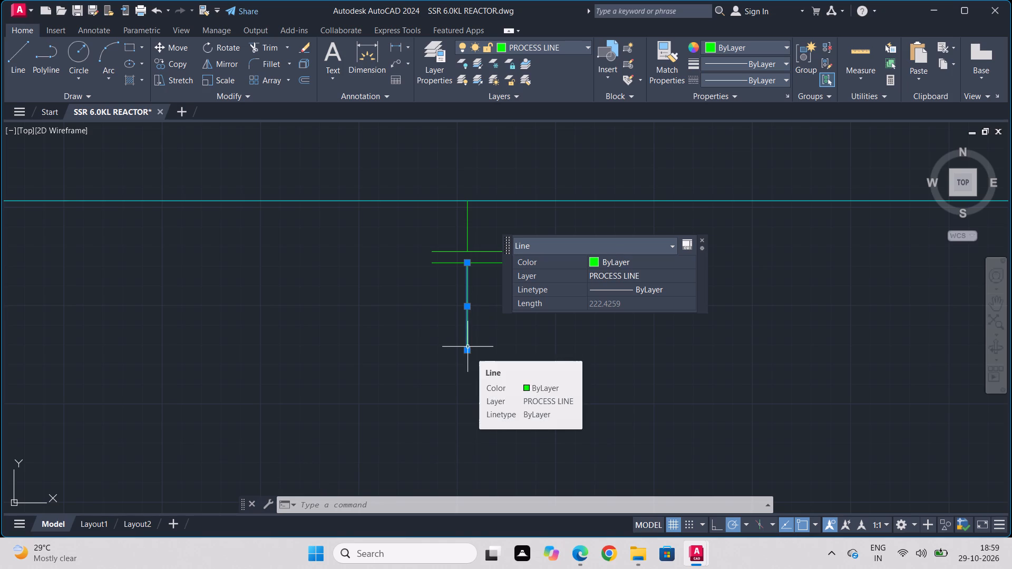
click(468, 348)
click(467, 310)
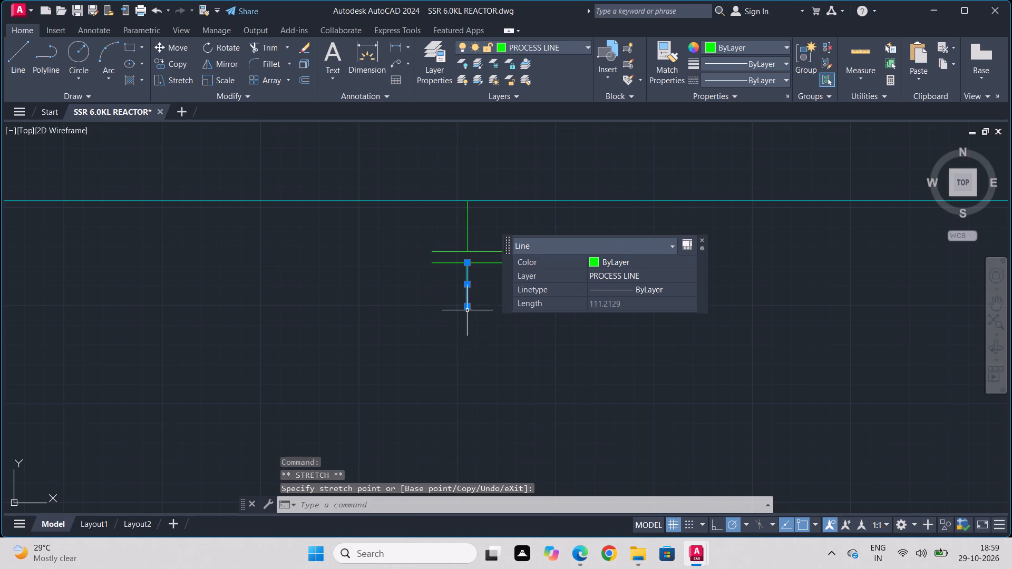
key(Escape)
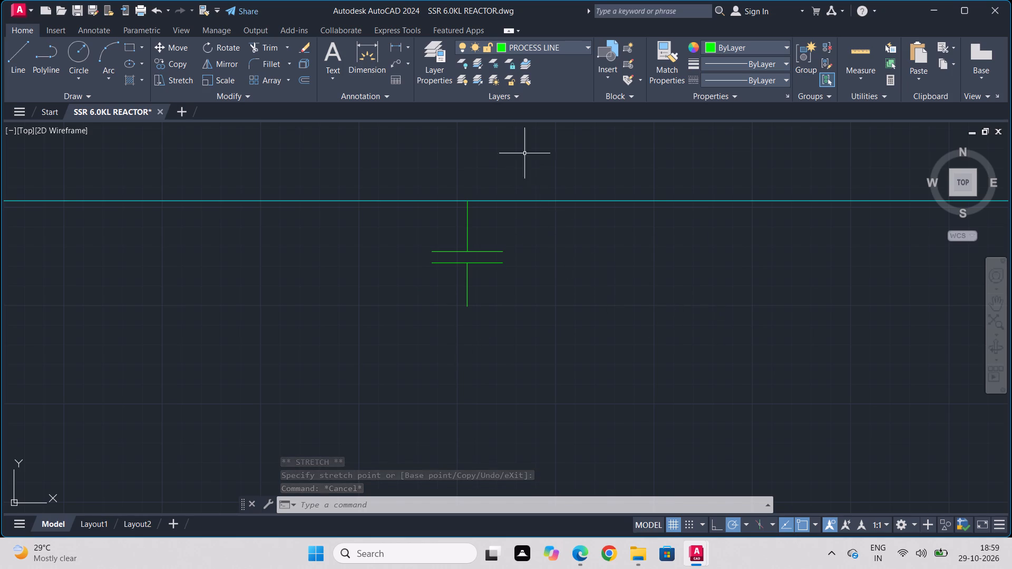
Make SIGNAL -LINE the current layer.
click(442, 70)
scroll(447, 77, down, 1)
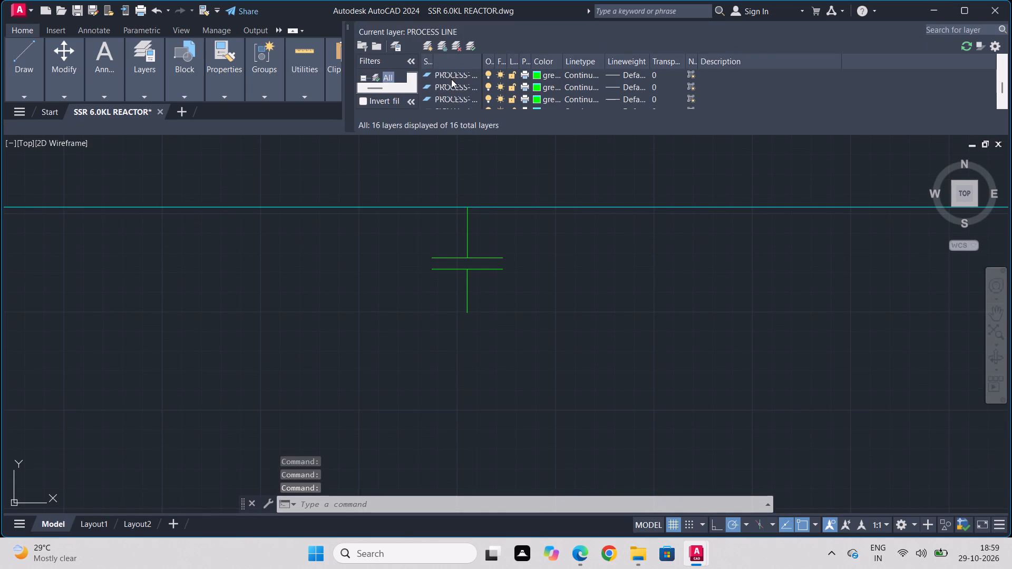
double_click(427, 75)
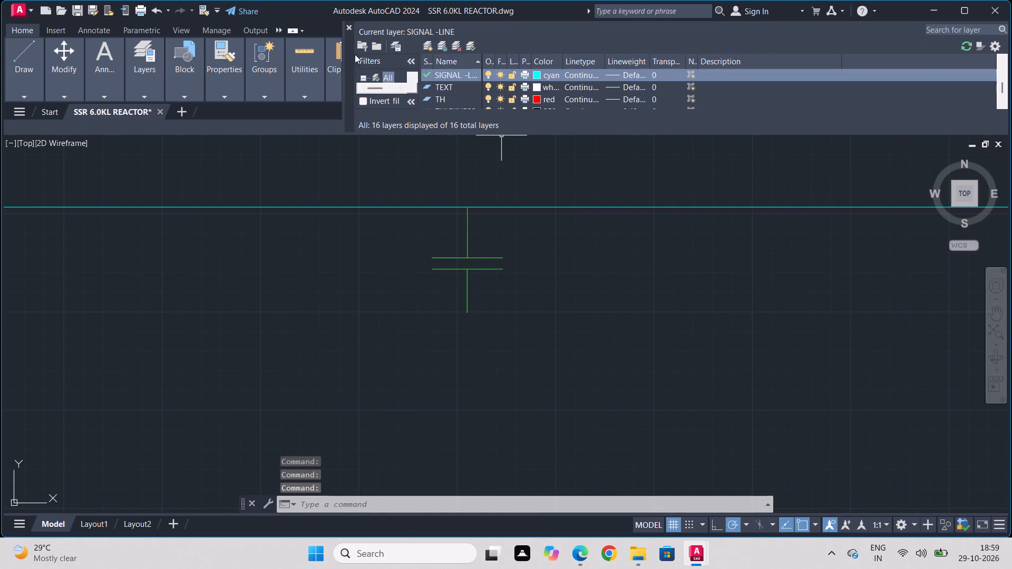
click(351, 21)
click(350, 30)
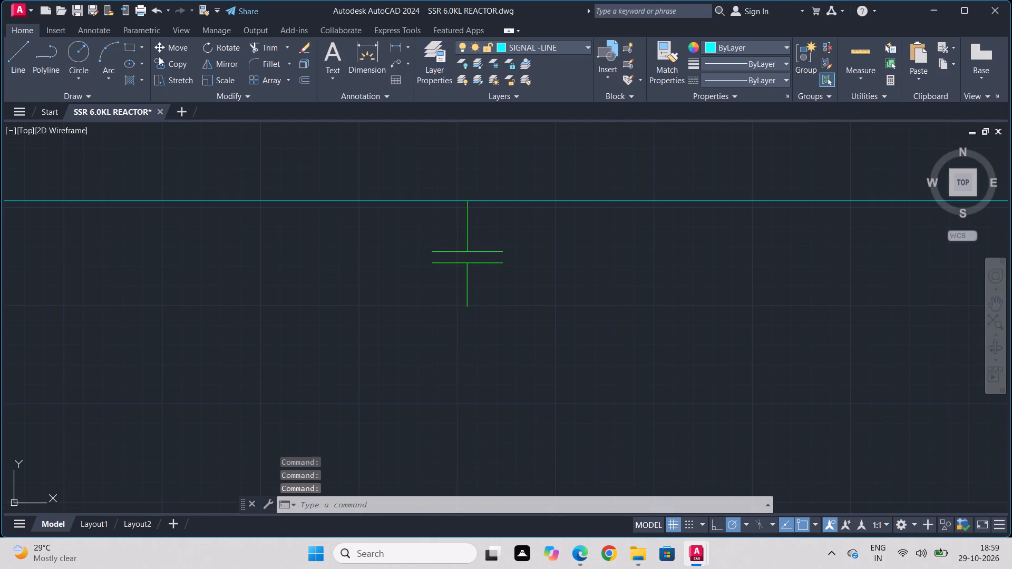
Draw a horizontal line about 129 units long across the lower end of the vertical line below the bottom flange.
click(21, 67)
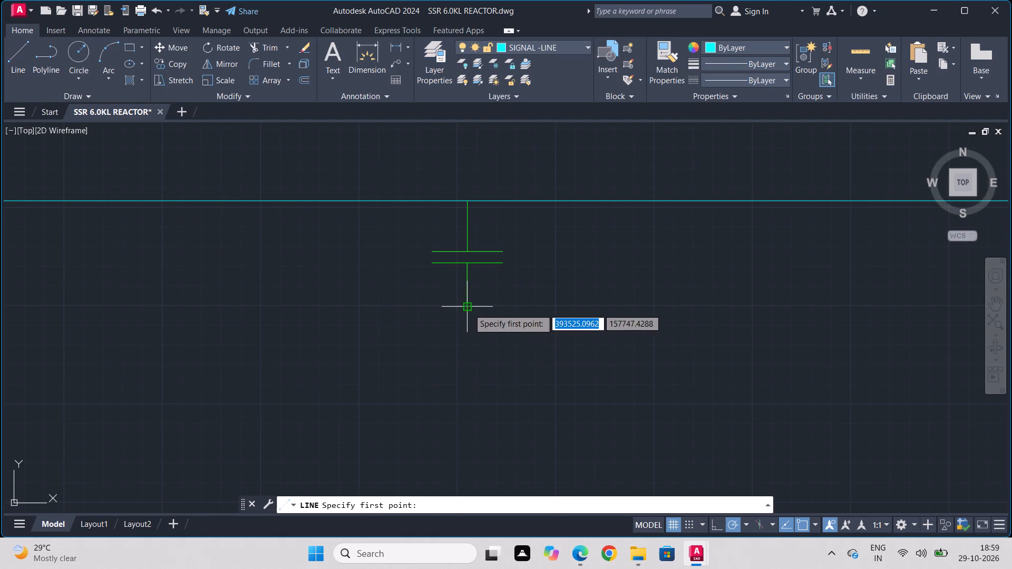
click(446, 306)
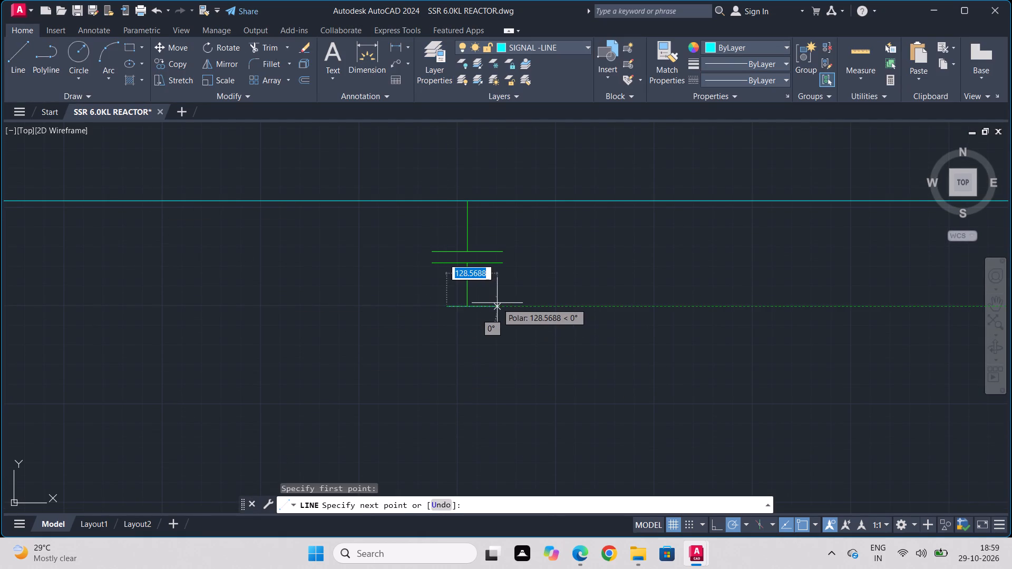
click(497, 303)
key(Escape)
Copy the horizontal line by its midpoint to the vertical line's lower end and again about 94 units straight down.
drag(497, 290, 492, 309)
click(479, 330)
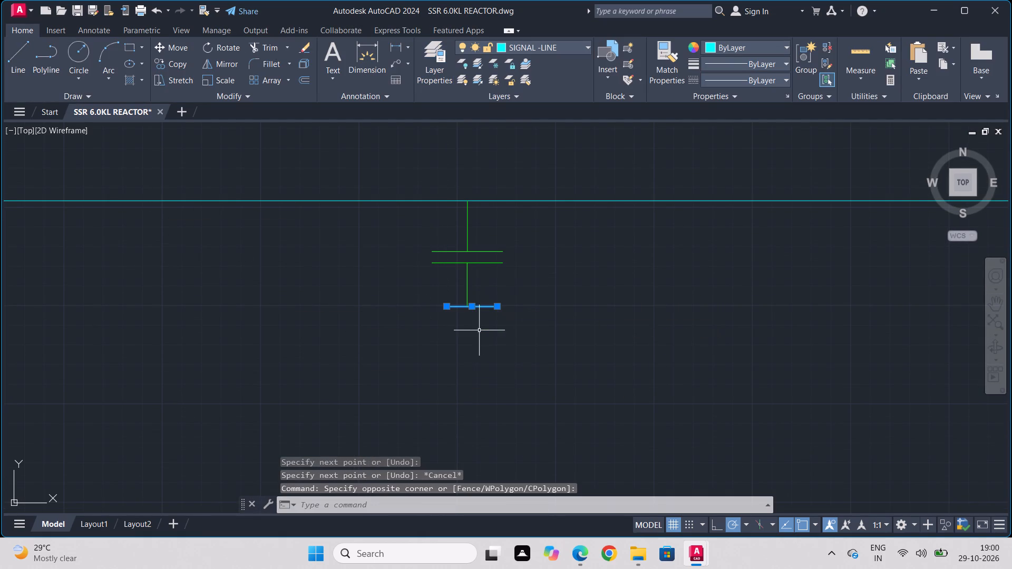
click(171, 62)
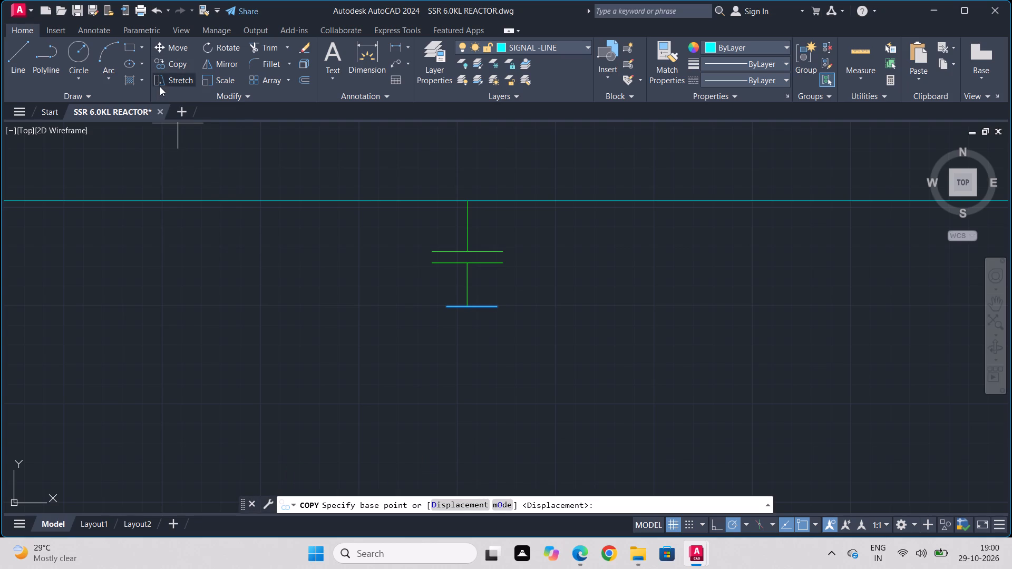
click(474, 307)
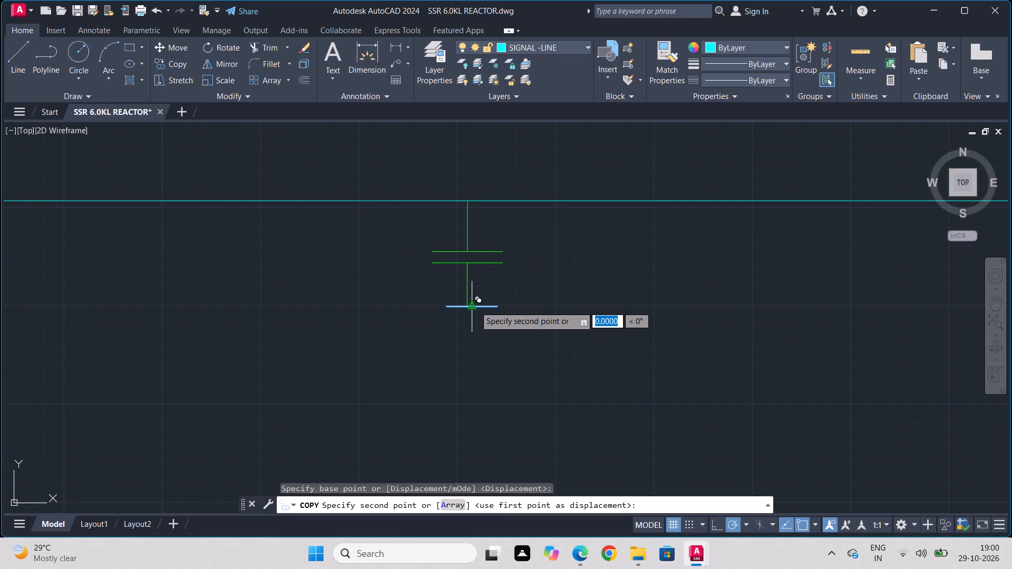
click(467, 304)
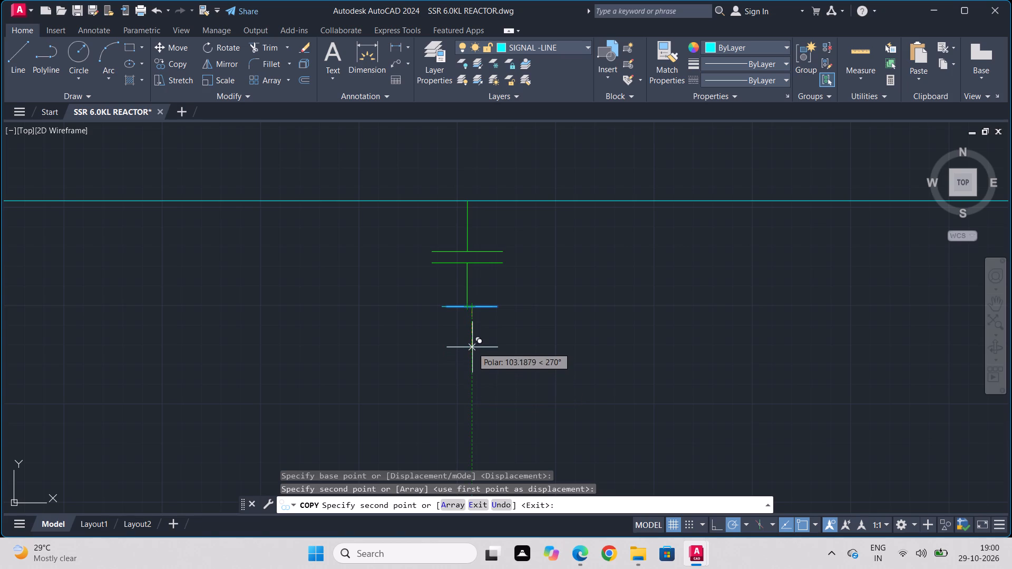
click(472, 344)
key(grave)
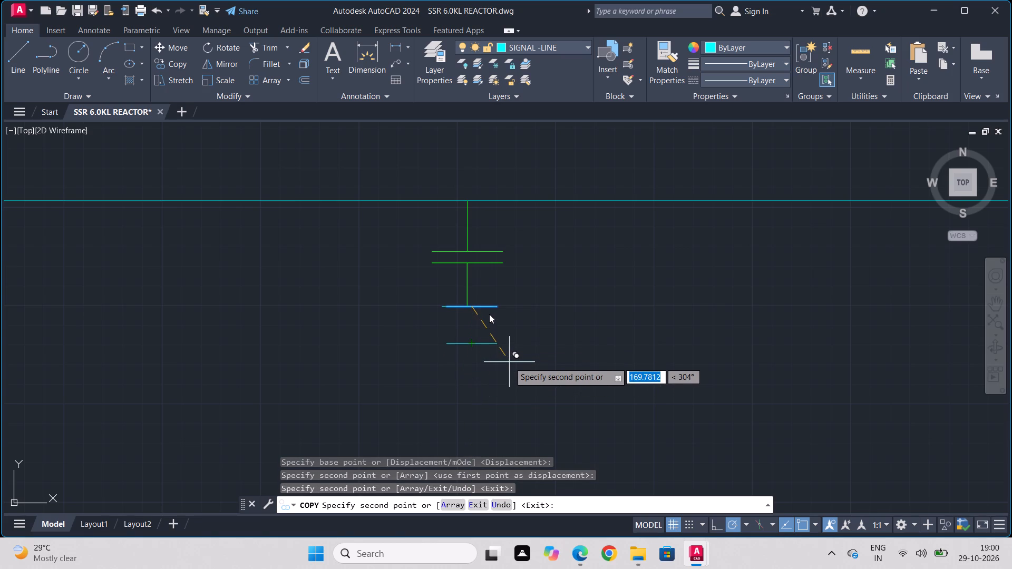
scroll(468, 309, up, 3)
scroll(407, 320, up, 3)
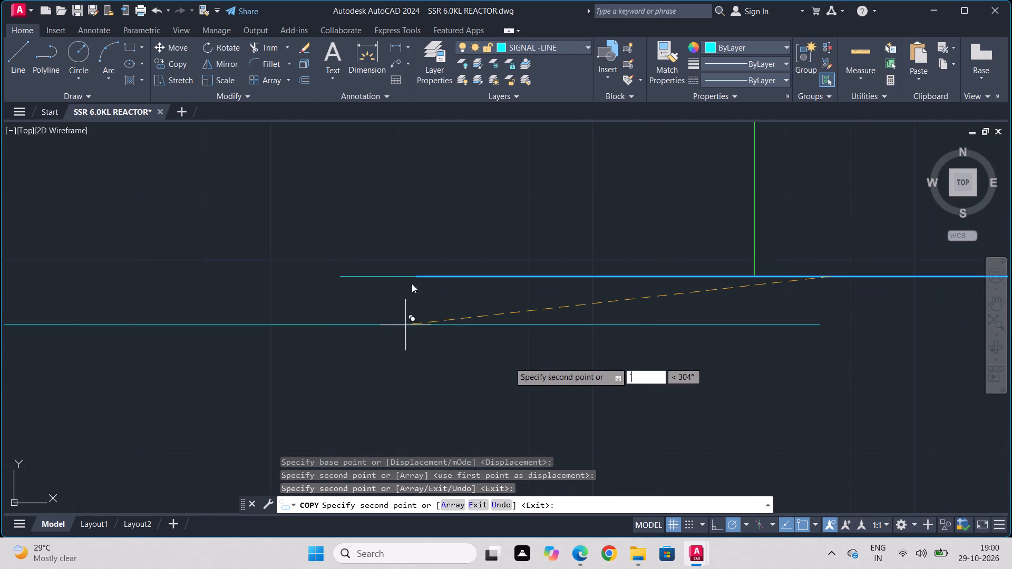
scroll(607, 352, down, 2)
scroll(738, 384, down, 2)
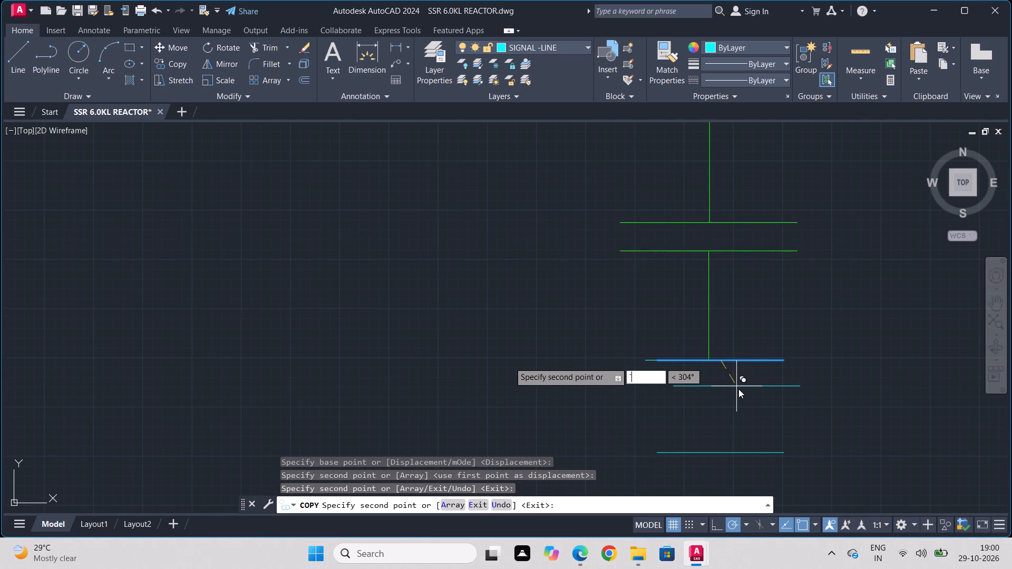
key(Escape)
Delete the two overlapping horizontal lines at the vertical line's lower end.
scroll(682, 359, up, 4)
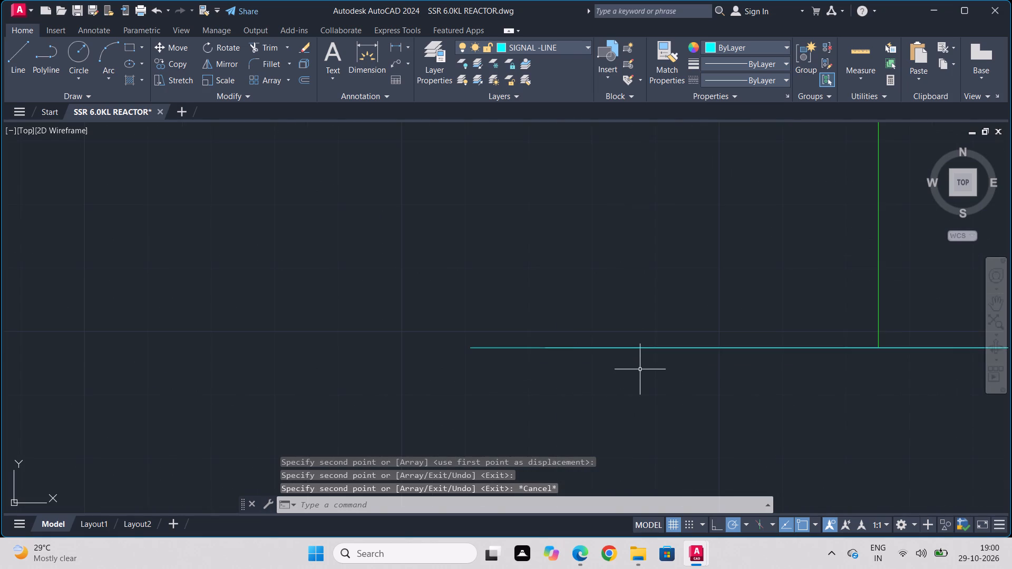
scroll(653, 356, up, 2)
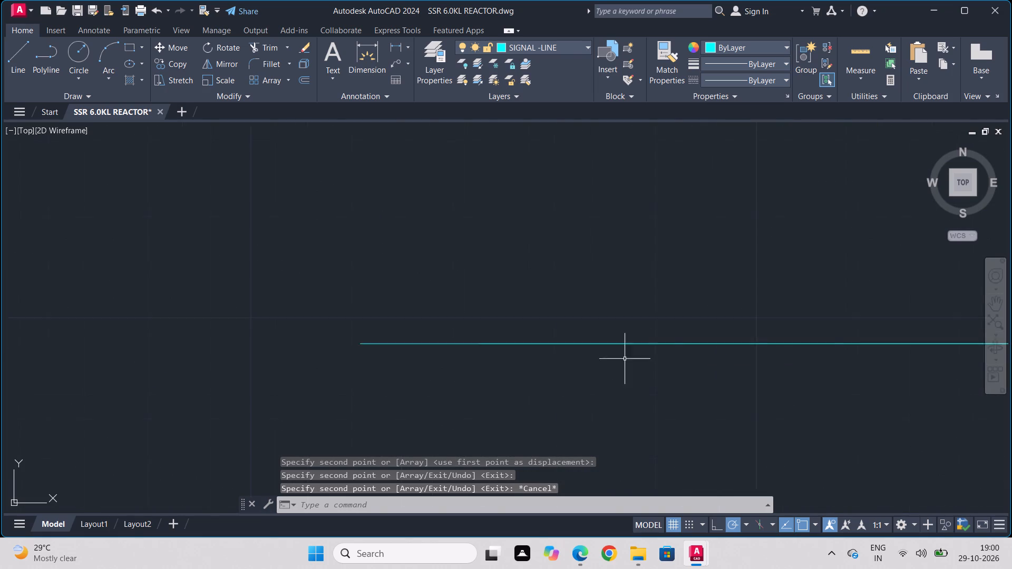
scroll(471, 362, up, 1)
click(404, 319)
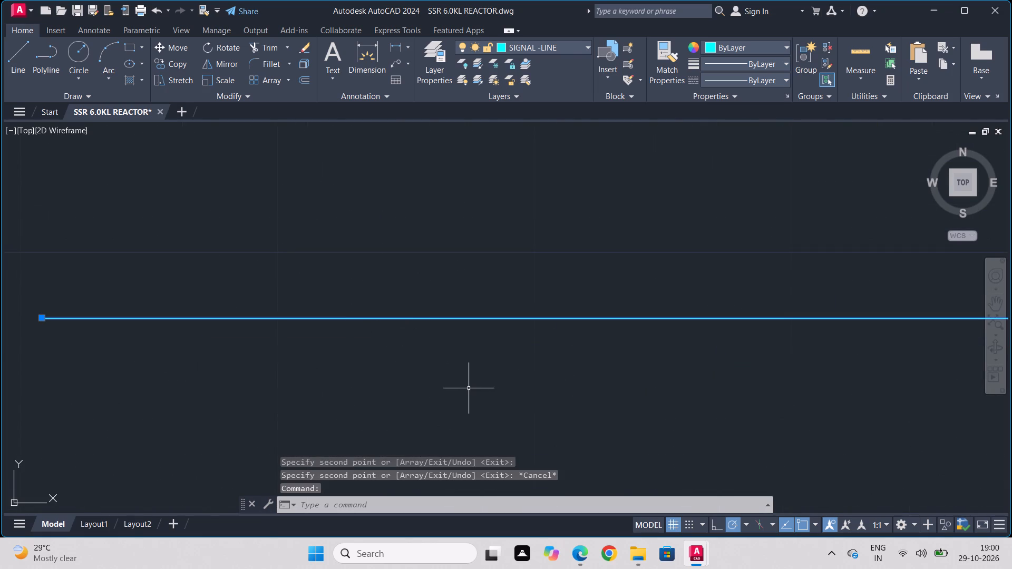
key(Delete)
drag(495, 329, 512, 302)
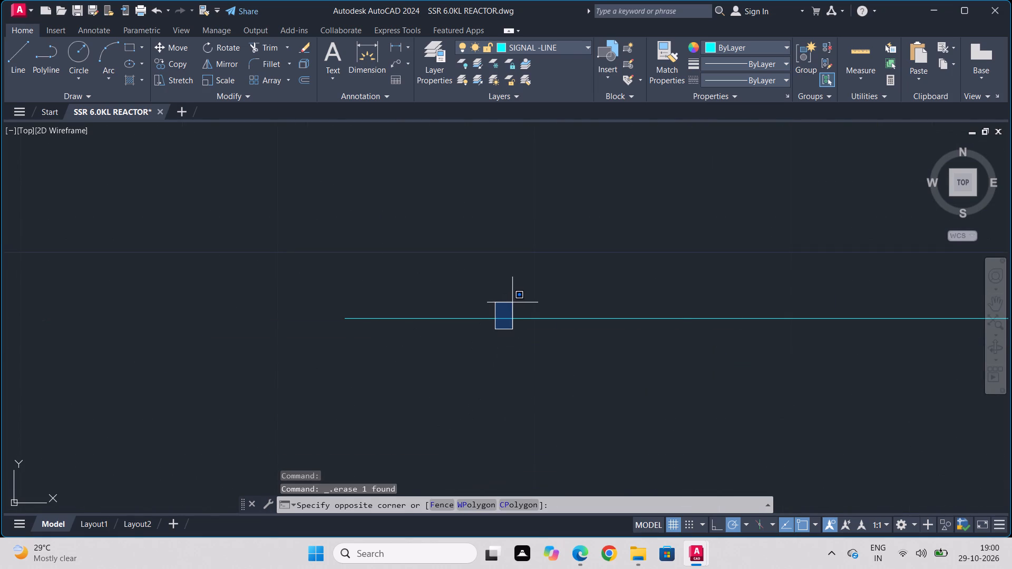
click(512, 302)
drag(512, 302, 502, 320)
drag(495, 326, 493, 335)
click(526, 287)
drag(527, 286, 482, 345)
click(450, 366)
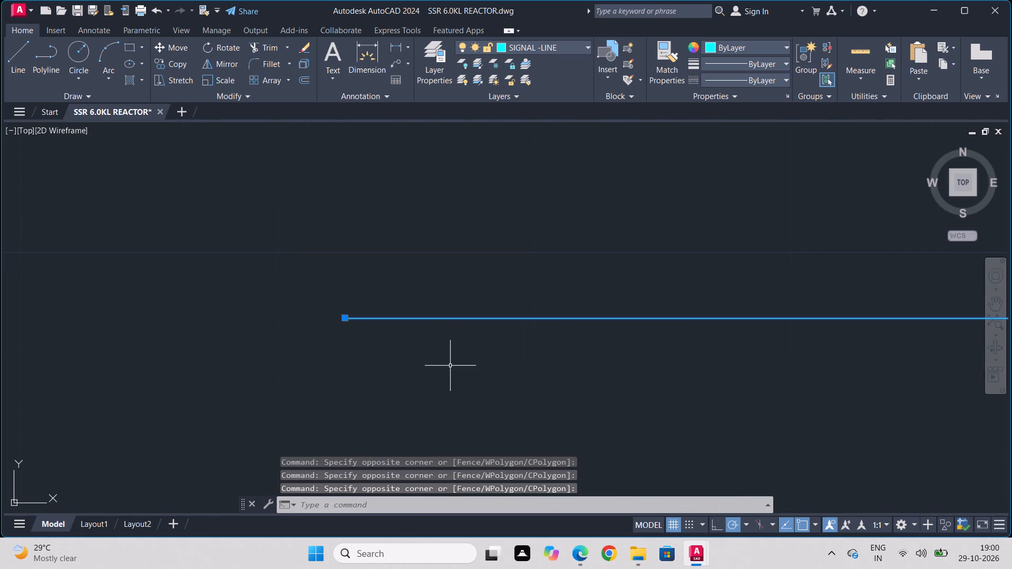
key(Delete)
Move the remaining horizontal line by its midpoint to the lower end of the vertical line.
scroll(551, 394, down, 3)
scroll(601, 398, down, 2)
middle_drag(572, 275, 563, 237)
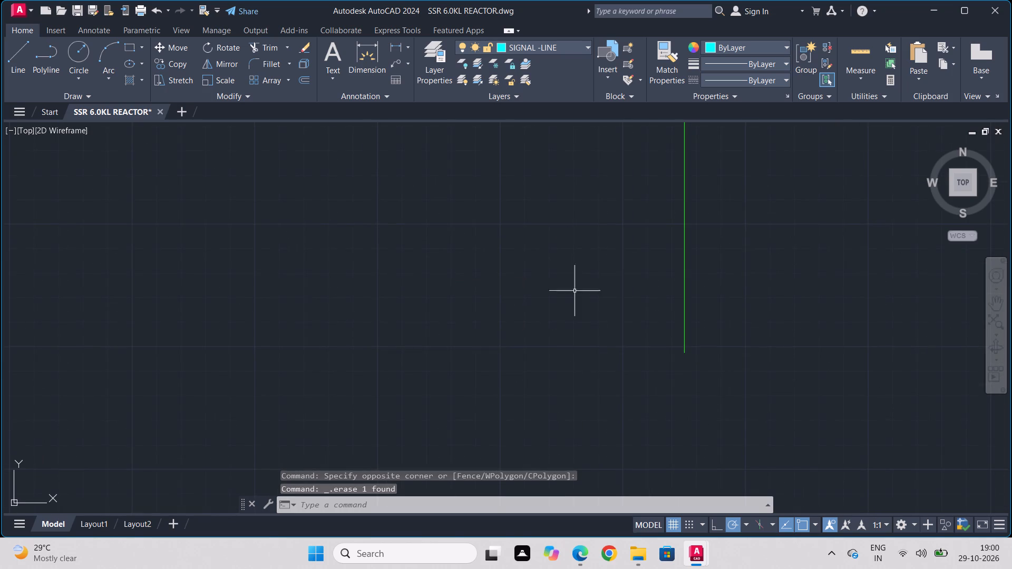
middle_drag(611, 379, 611, 229)
scroll(611, 229, down, 1)
drag(669, 321, 615, 406)
click(615, 406)
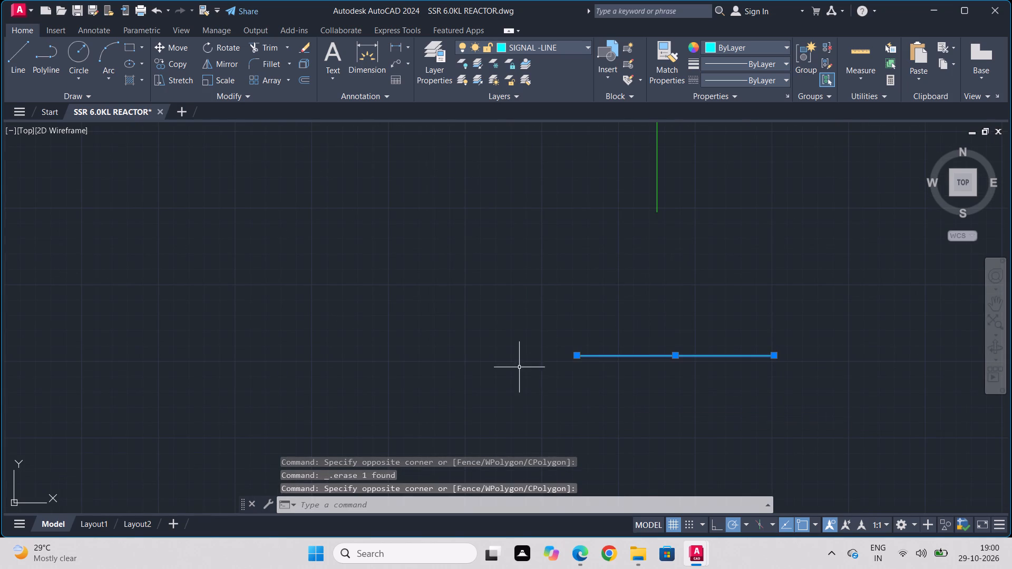
click(171, 47)
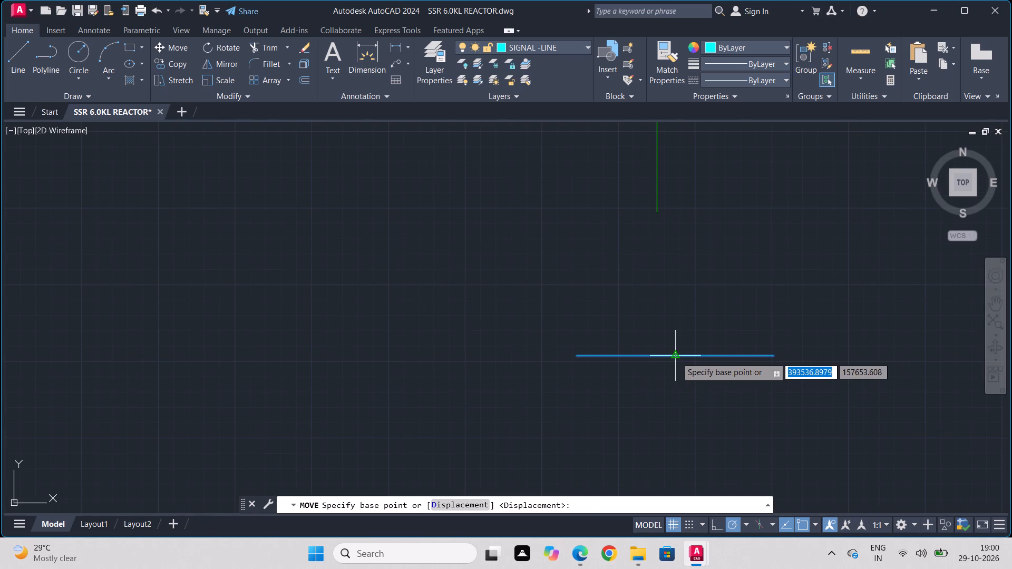
click(676, 356)
click(655, 214)
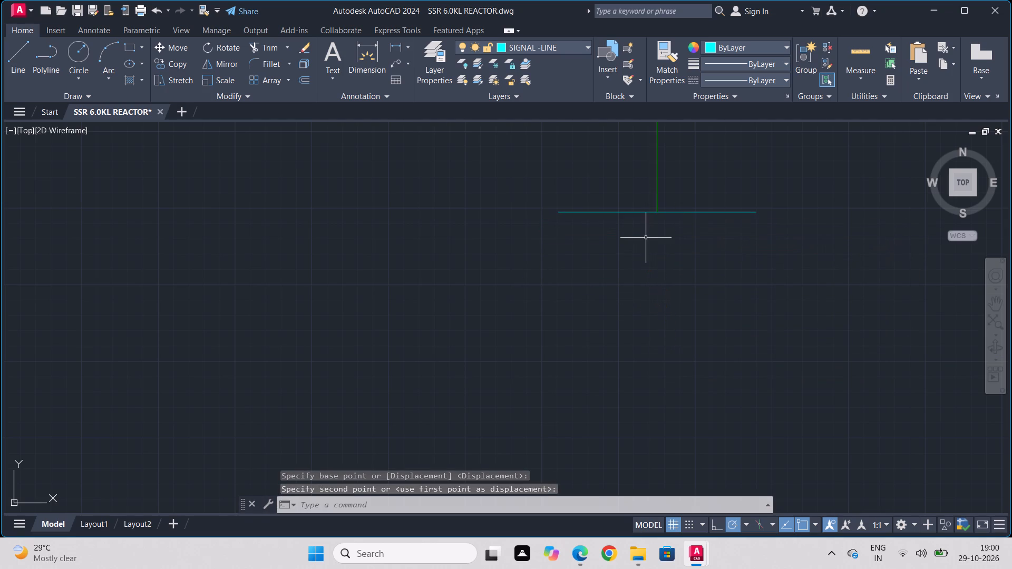
Copy the centred horizontal line about 63 units straight down.
drag(643, 200, 618, 228)
click(576, 271)
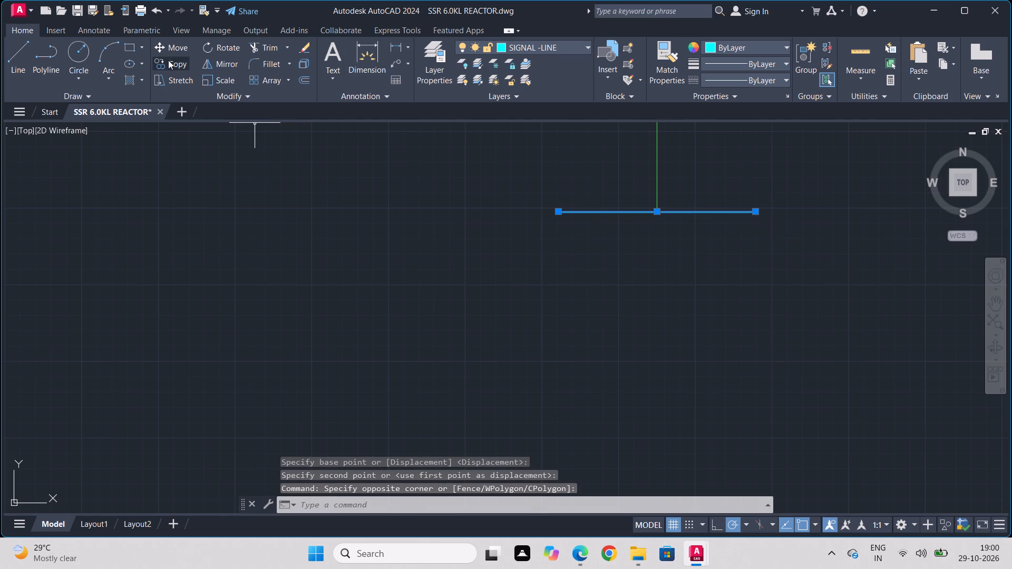
click(167, 65)
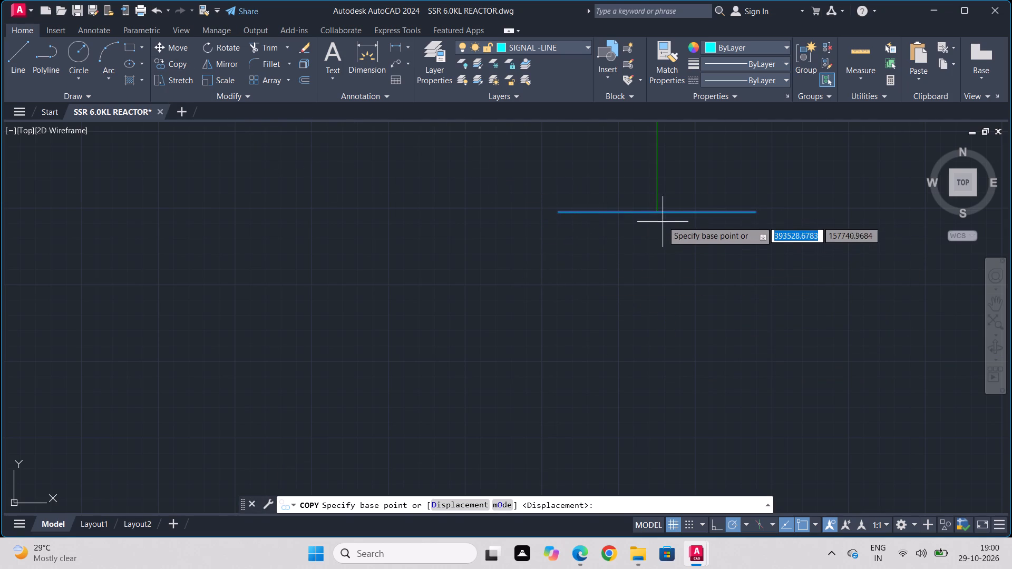
click(654, 211)
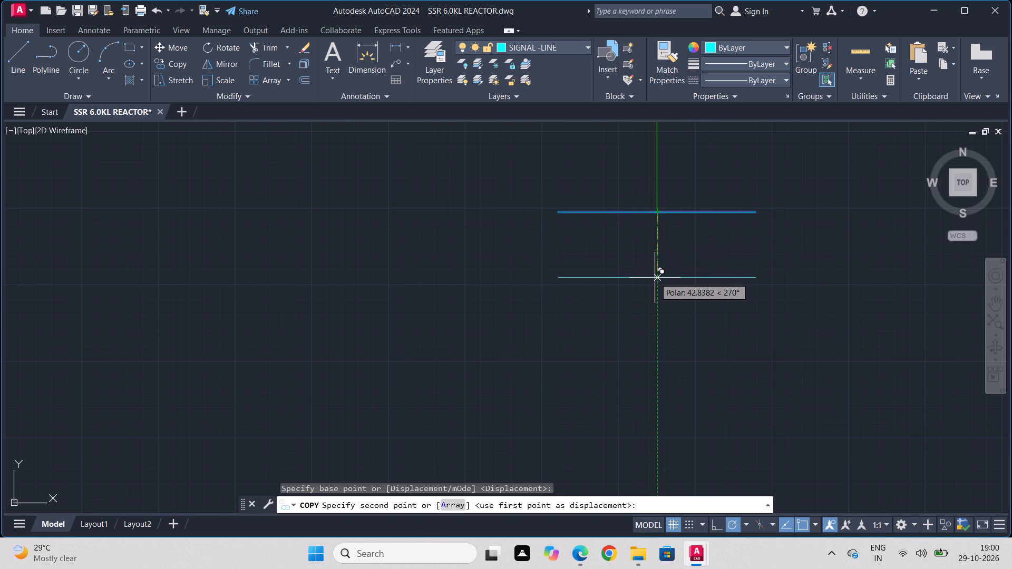
click(654, 309)
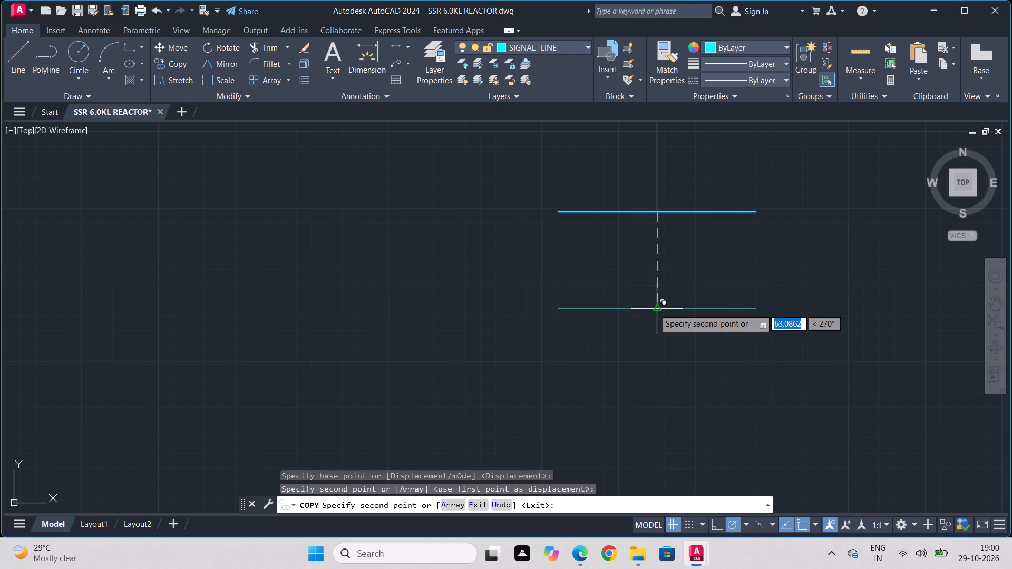
key(Escape)
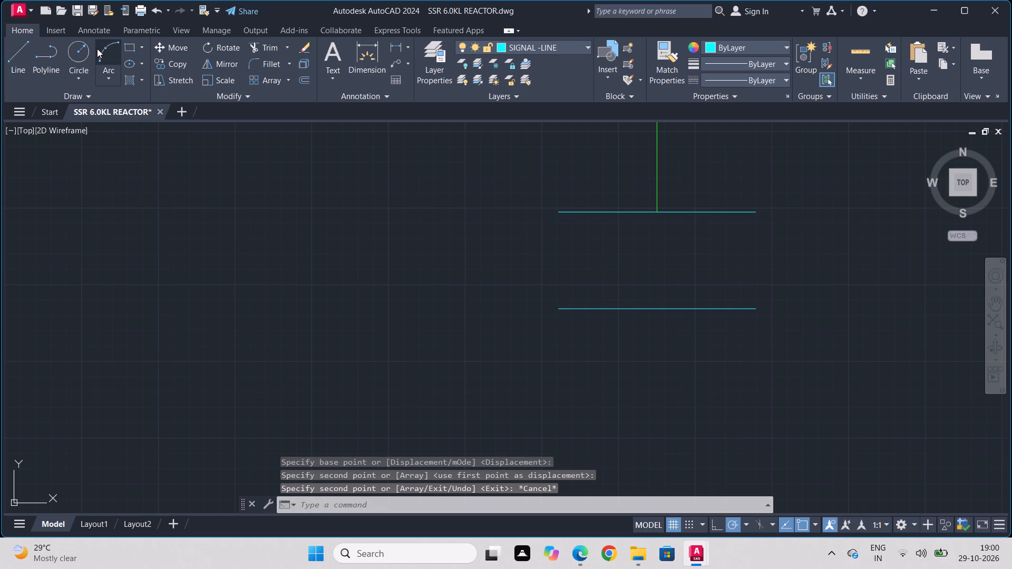
Draw a three-point arc from near the upper line's left end through the lower line's midpoint, ending beyond the lower line's right end.
click(97, 48)
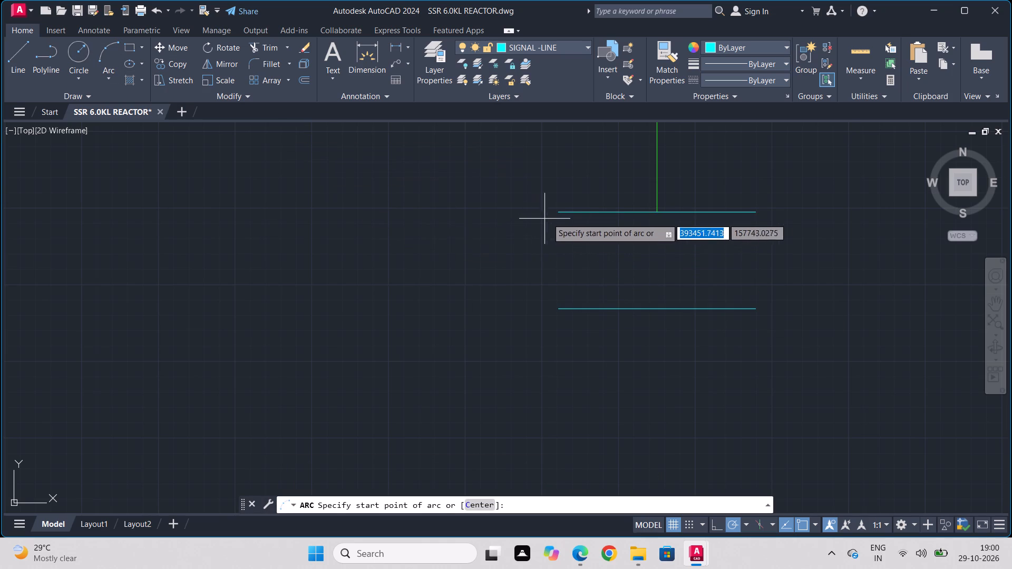
click(568, 213)
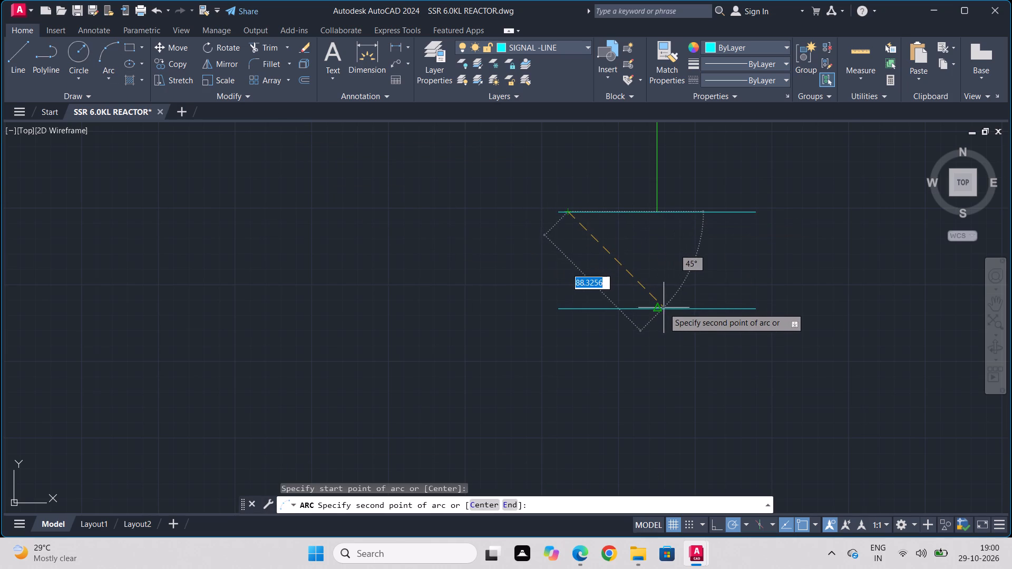
click(658, 310)
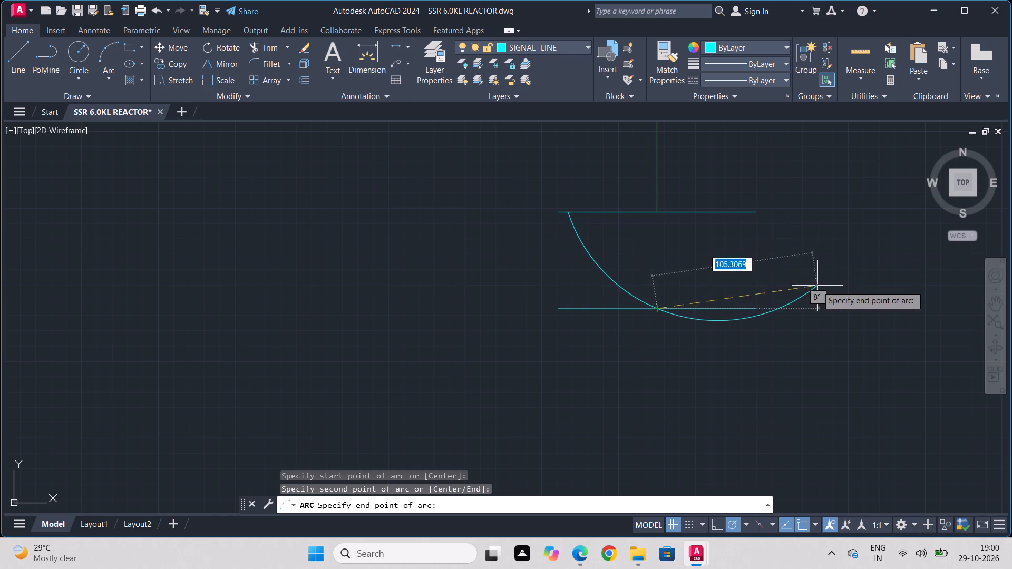
click(793, 315)
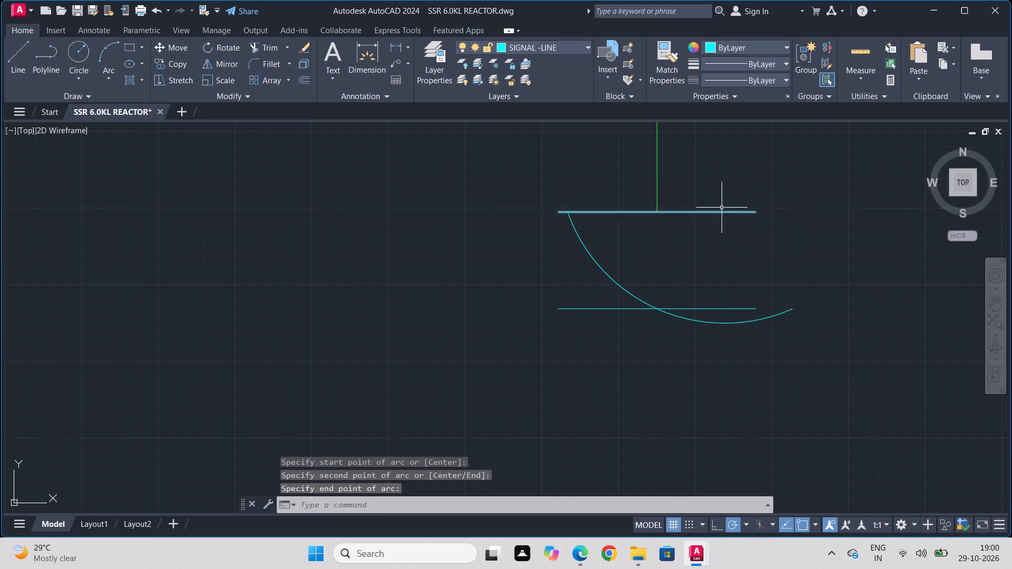
Draw a three-point arc from near the upper line's right end through the lower line's midpoint, ending left of the upper line.
click(105, 50)
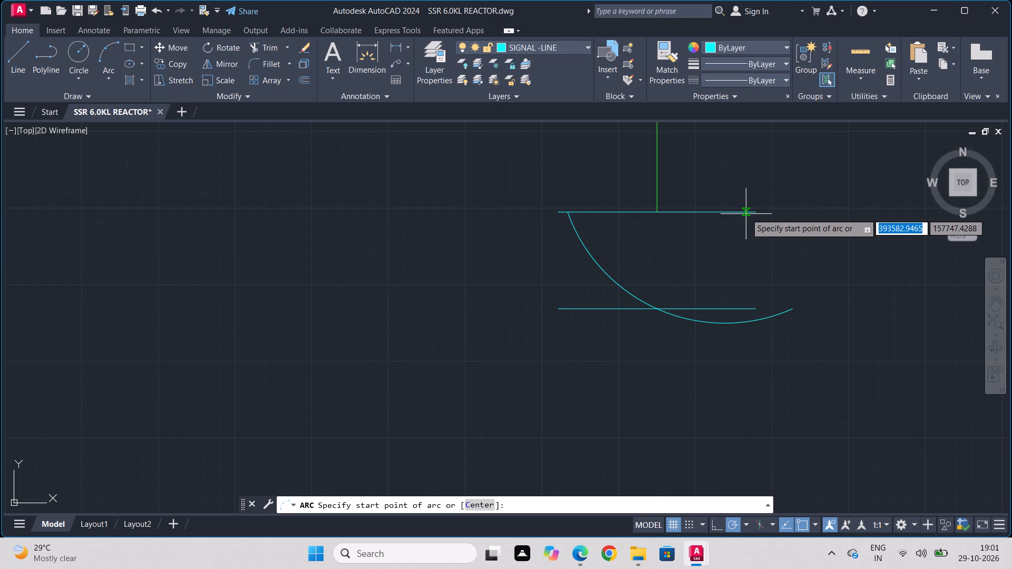
click(745, 213)
click(663, 310)
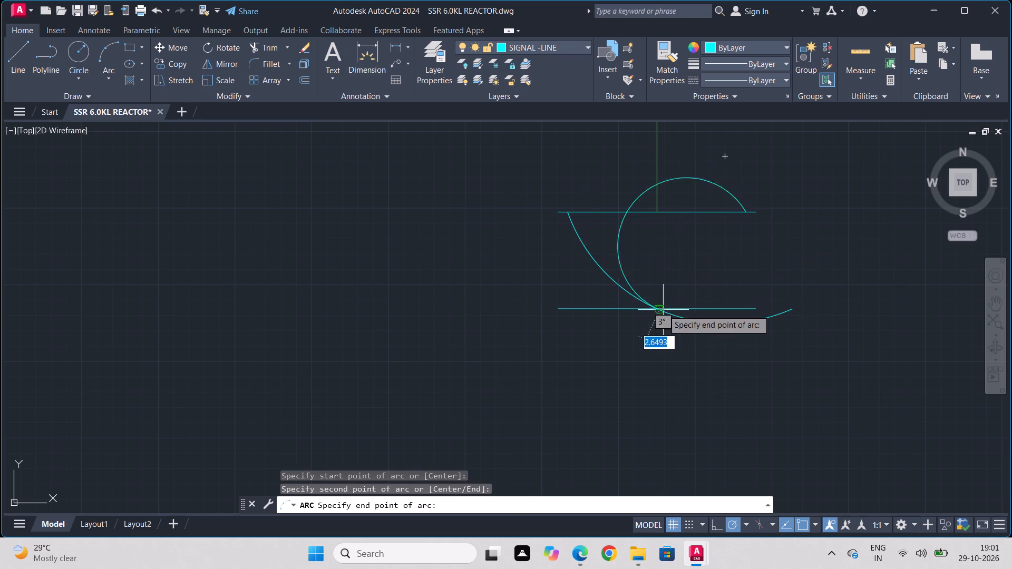
click(496, 214)
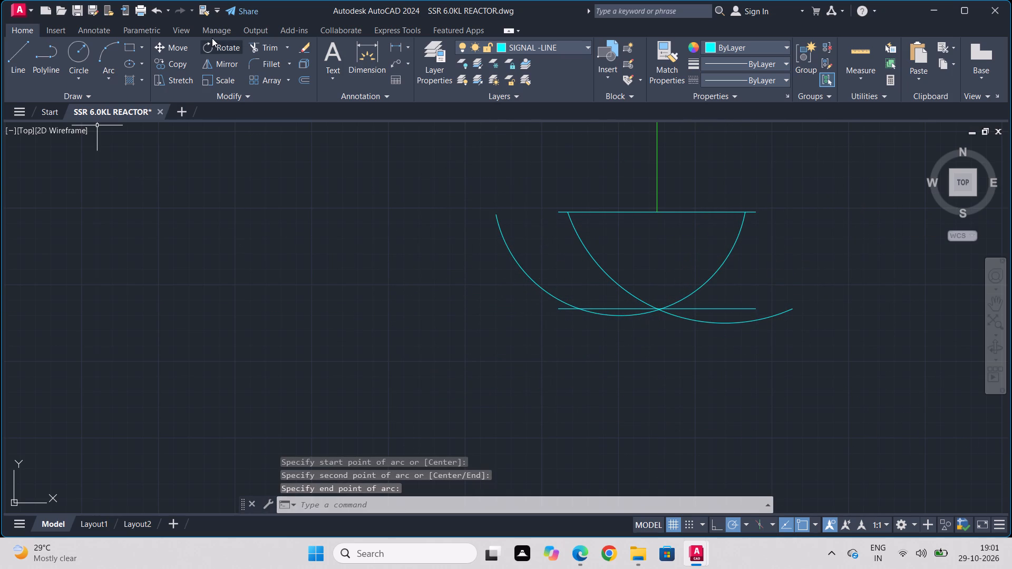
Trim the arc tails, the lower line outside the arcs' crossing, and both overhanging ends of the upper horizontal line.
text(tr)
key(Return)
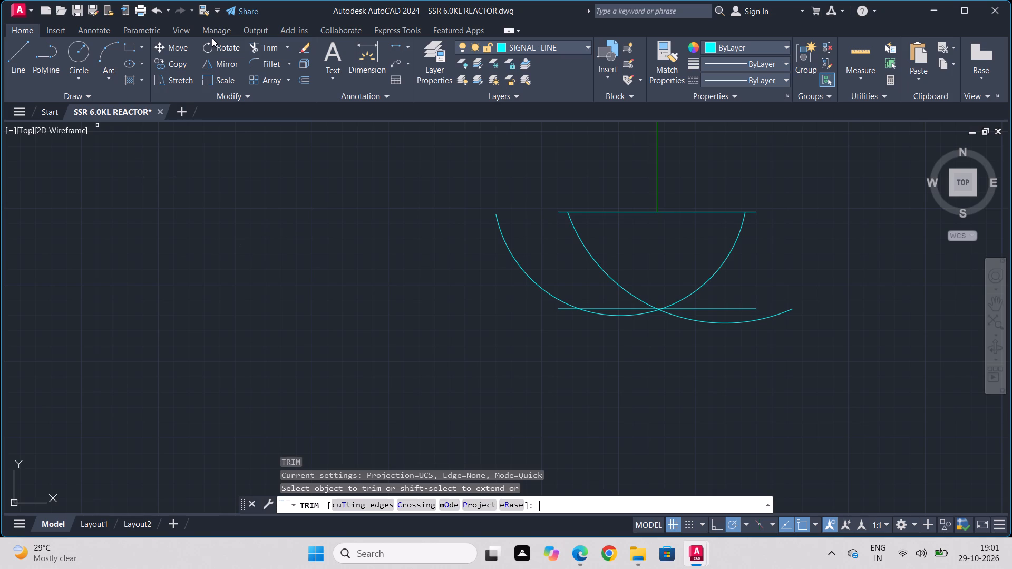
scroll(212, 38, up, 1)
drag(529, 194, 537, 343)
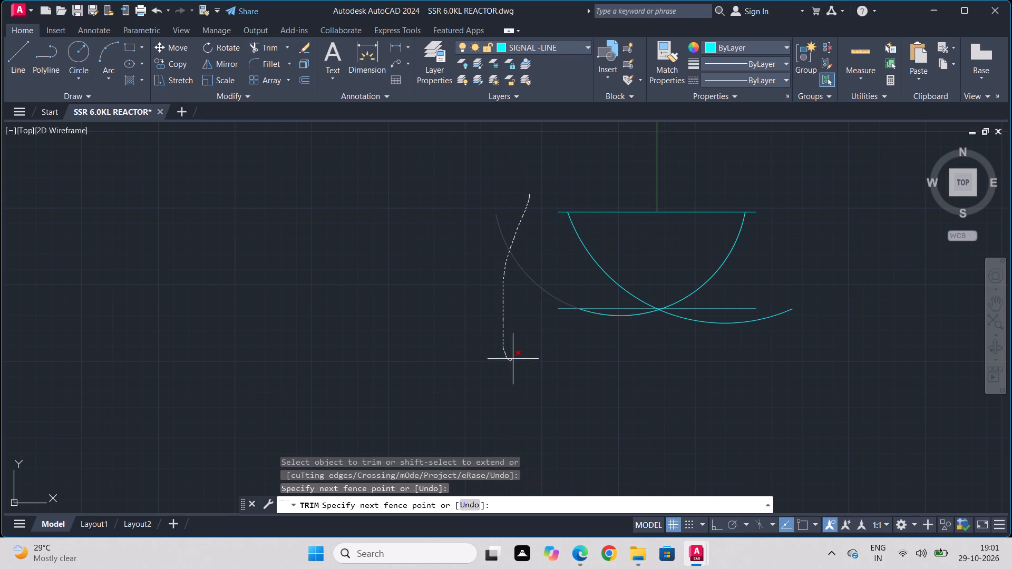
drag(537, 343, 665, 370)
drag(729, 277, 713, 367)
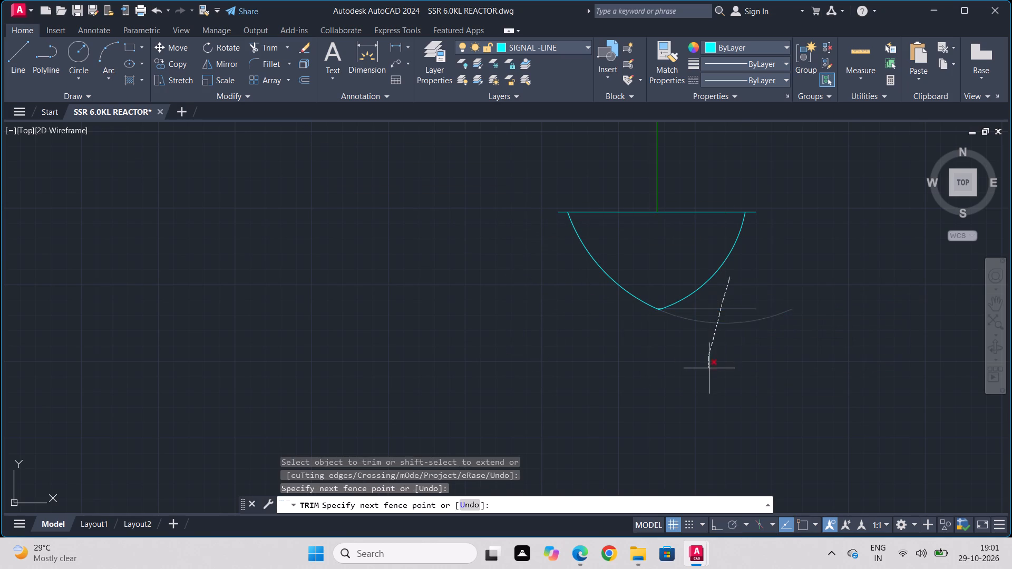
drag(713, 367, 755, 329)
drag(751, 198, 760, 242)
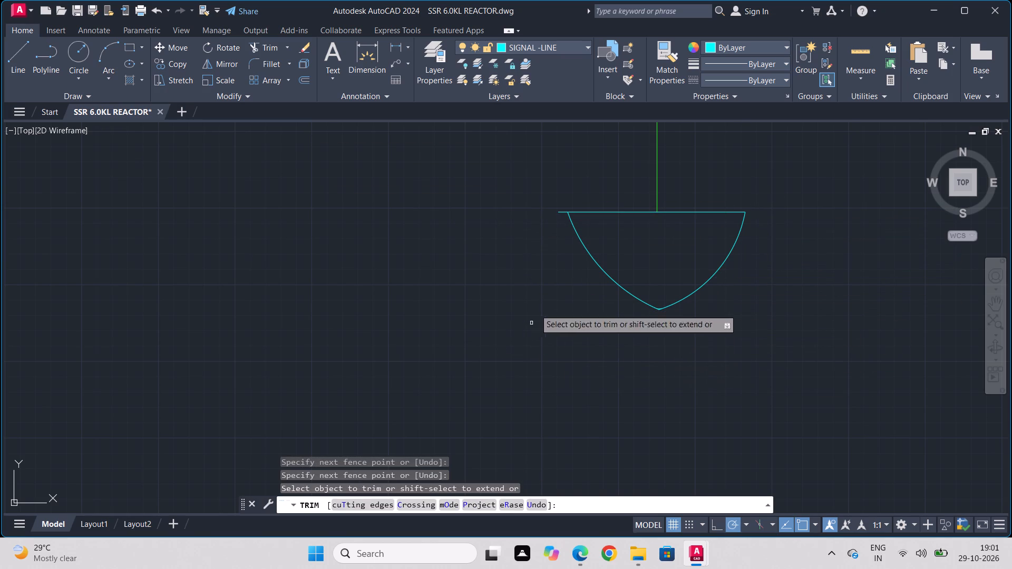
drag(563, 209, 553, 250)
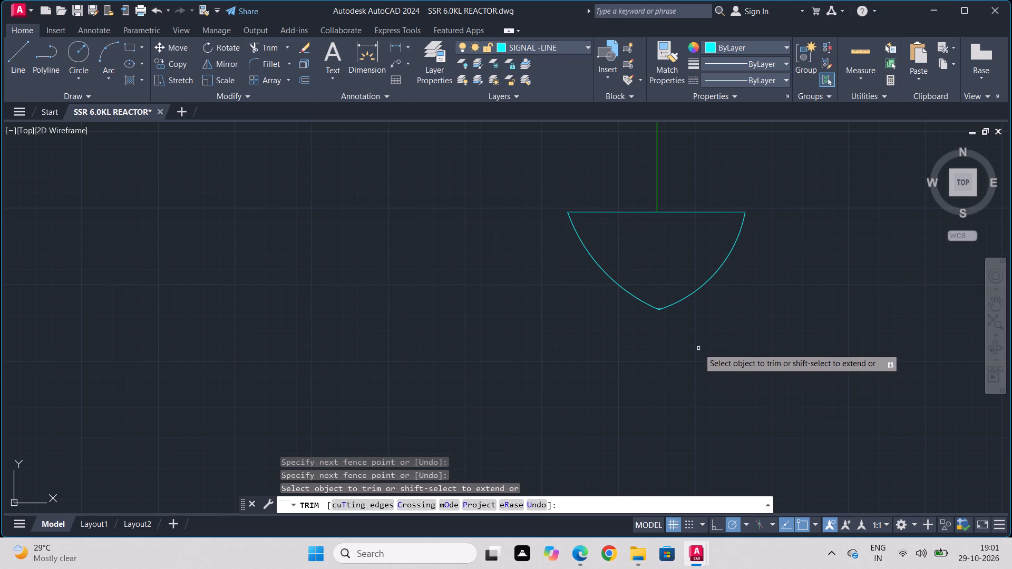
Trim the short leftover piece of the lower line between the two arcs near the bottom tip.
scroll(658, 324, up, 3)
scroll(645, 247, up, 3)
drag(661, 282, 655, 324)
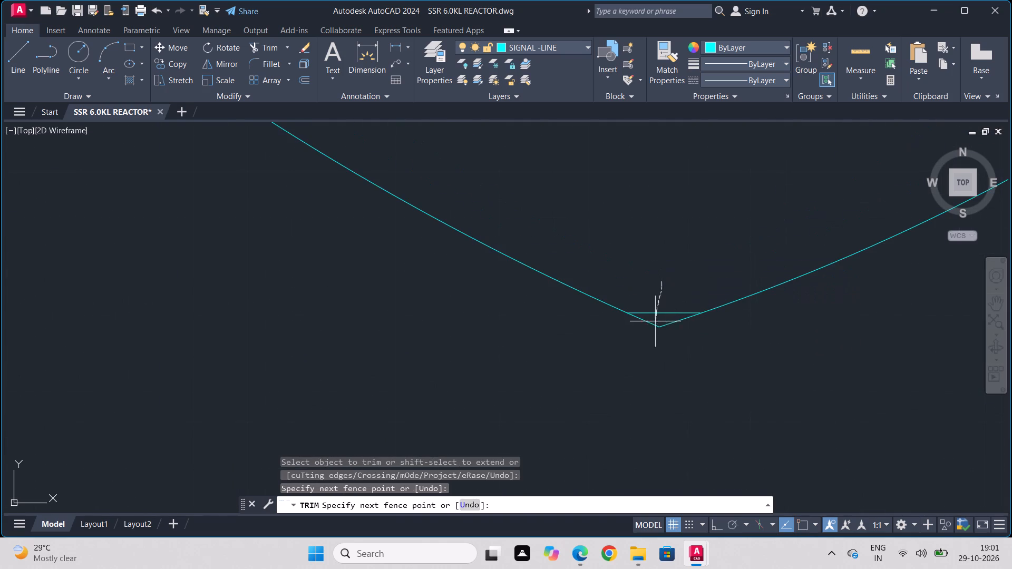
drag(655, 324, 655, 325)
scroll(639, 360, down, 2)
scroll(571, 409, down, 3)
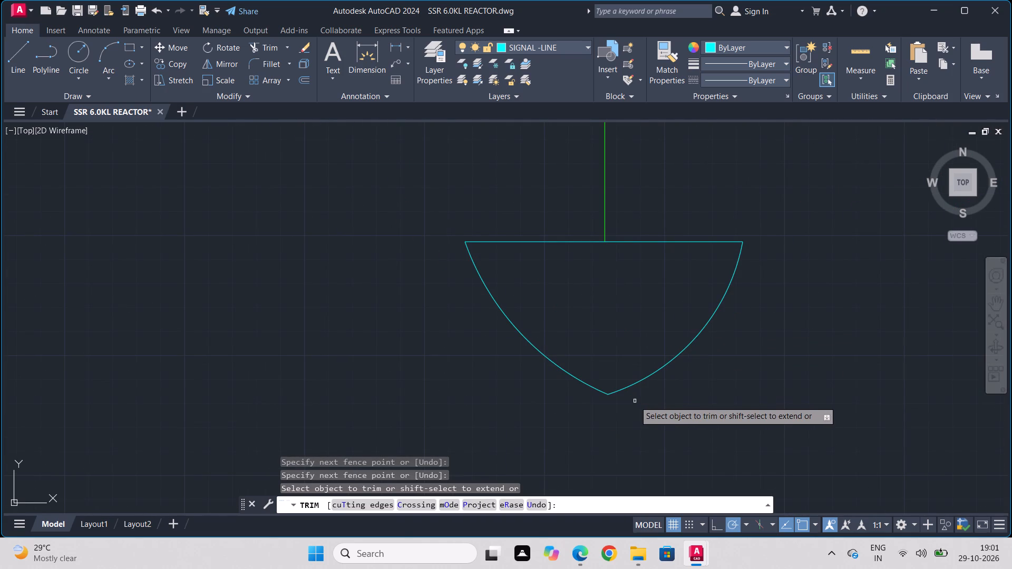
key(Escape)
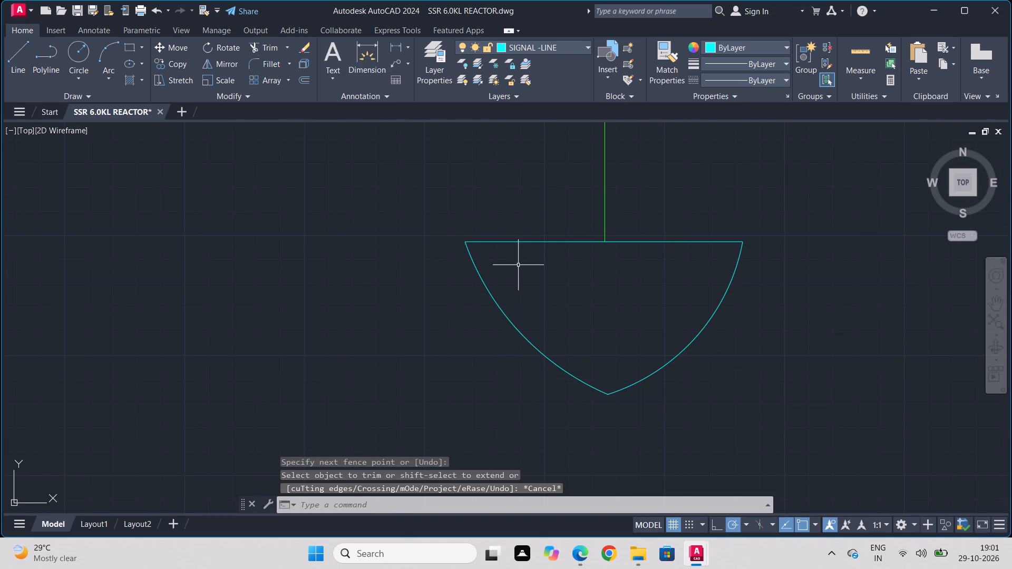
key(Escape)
Erase the curved symbol's two arcs and top horizontal line, keeping the green vertical line.
drag(718, 222, 700, 254)
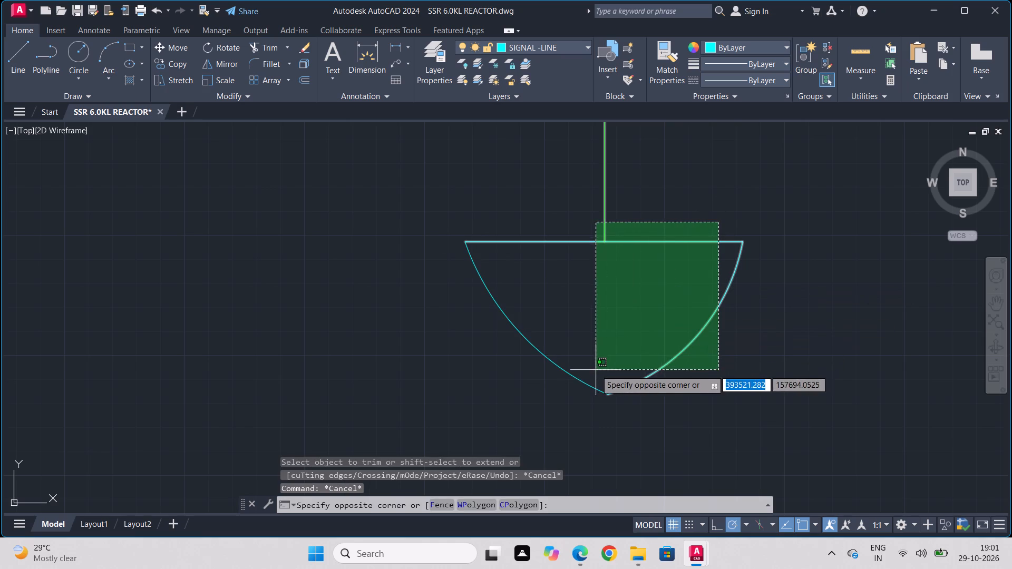
click(644, 377)
drag(536, 277, 497, 368)
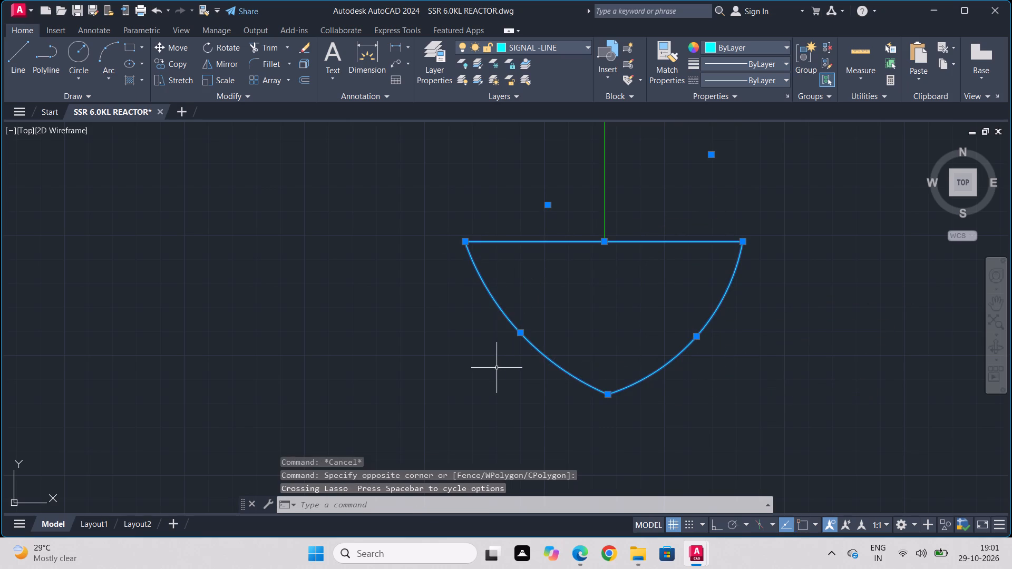
click(497, 368)
key(BackSpace)
key(Delete)
key(BackSpace)
key(Delete)
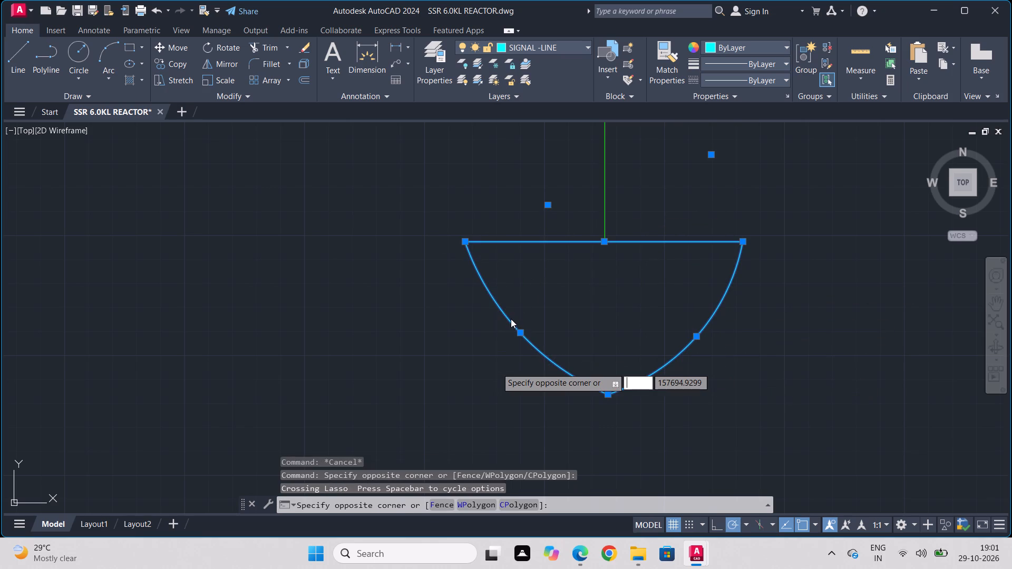
key(Delete)
key(Delete)
key(Delete)
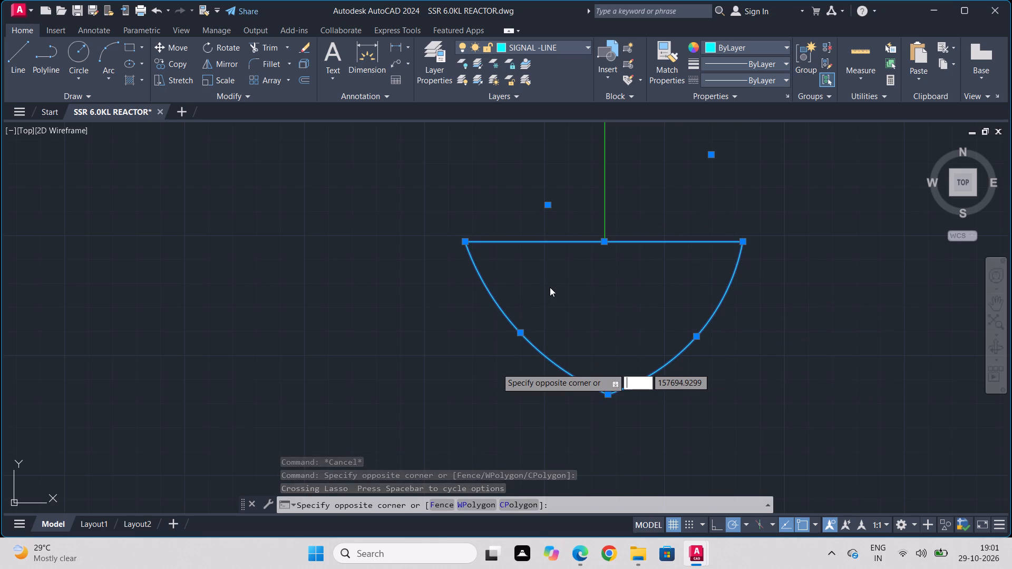
key(Escape)
key(Delete)
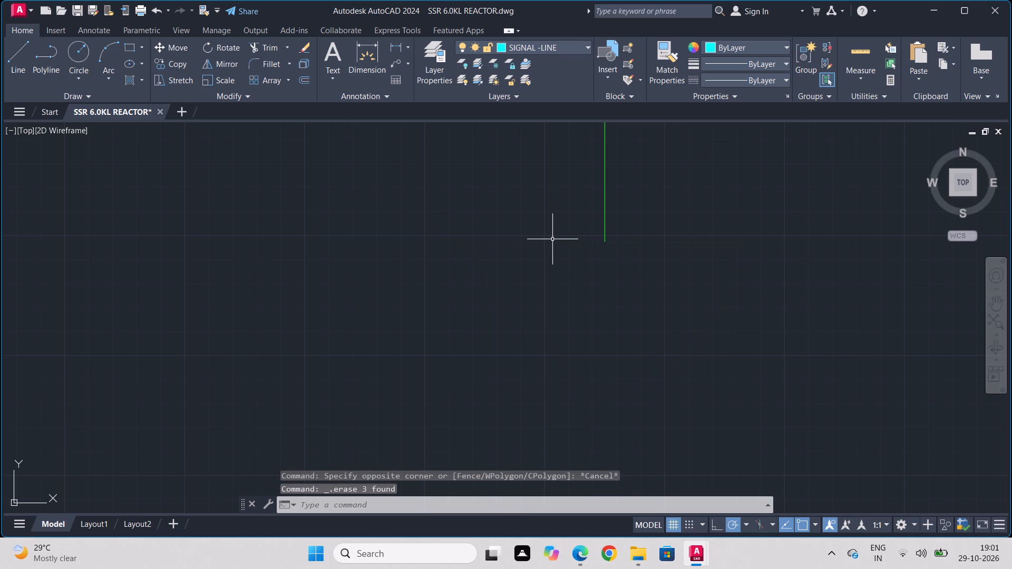
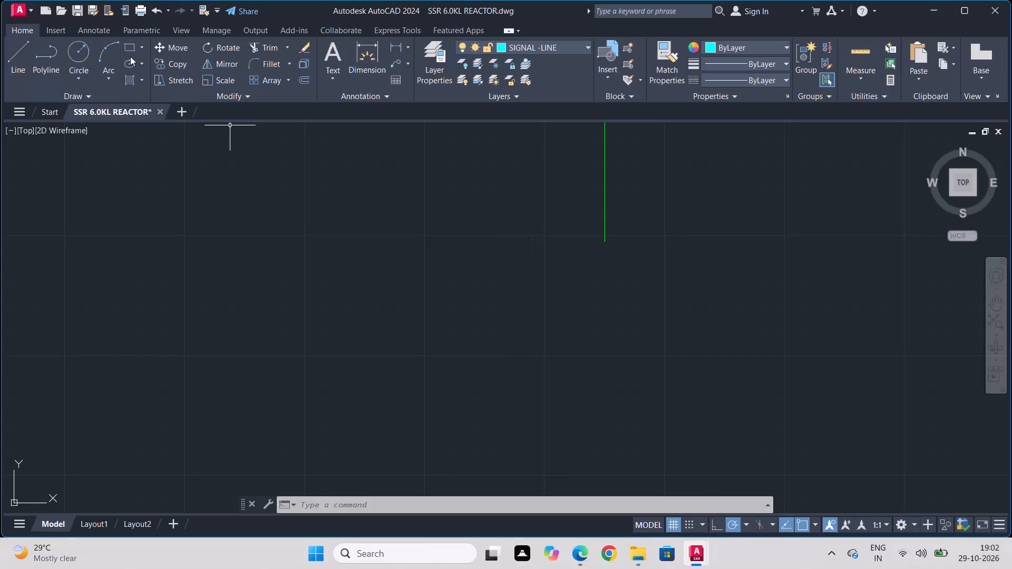
Draw a small upright rectangle with one top corner at the lower end of the green vertical line.
click(131, 52)
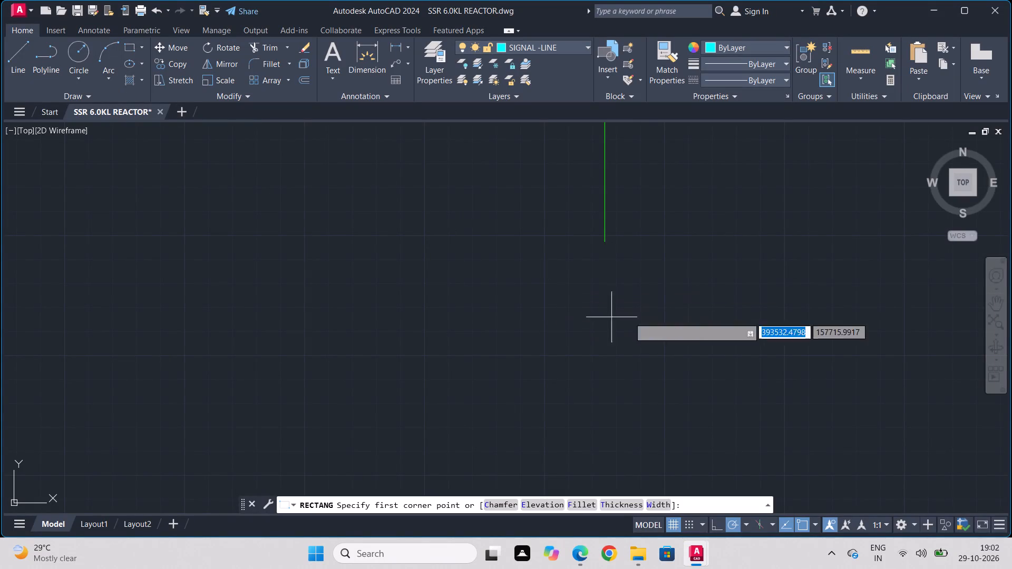
click(603, 241)
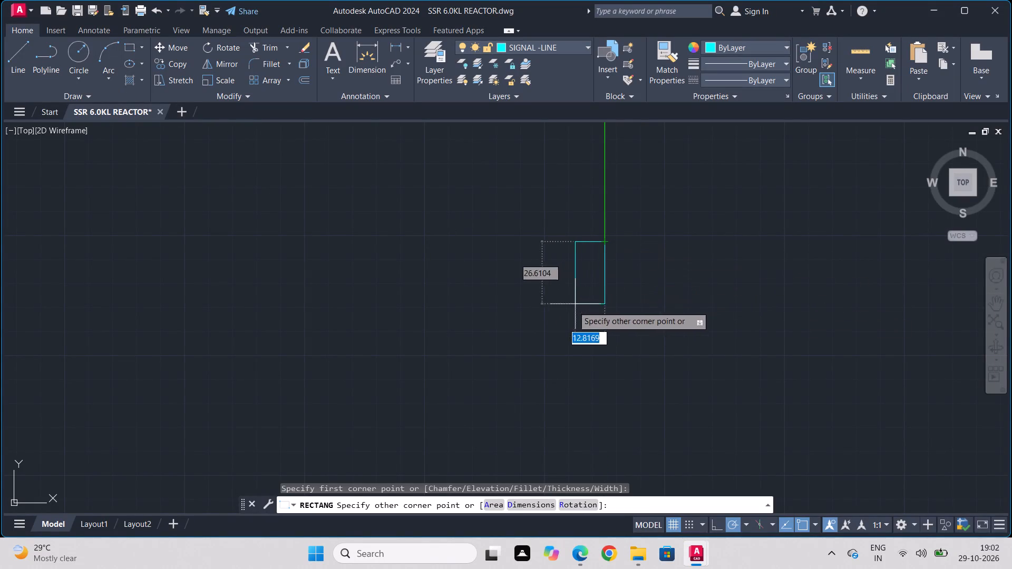
click(559, 310)
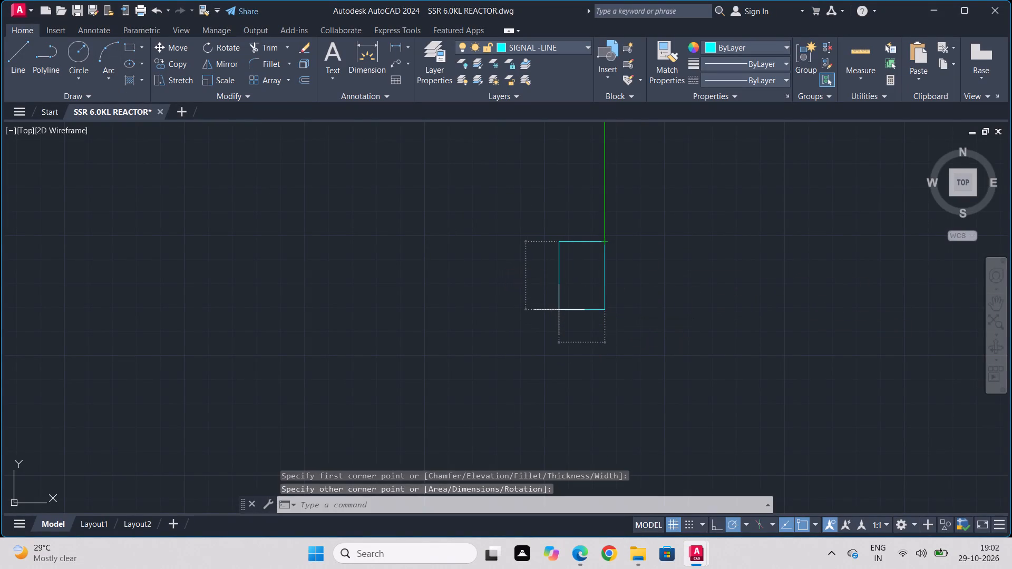
Move the rectangle by its top edge's midpoint to the green line's lower end, centring it under the line.
click(616, 283)
click(484, 318)
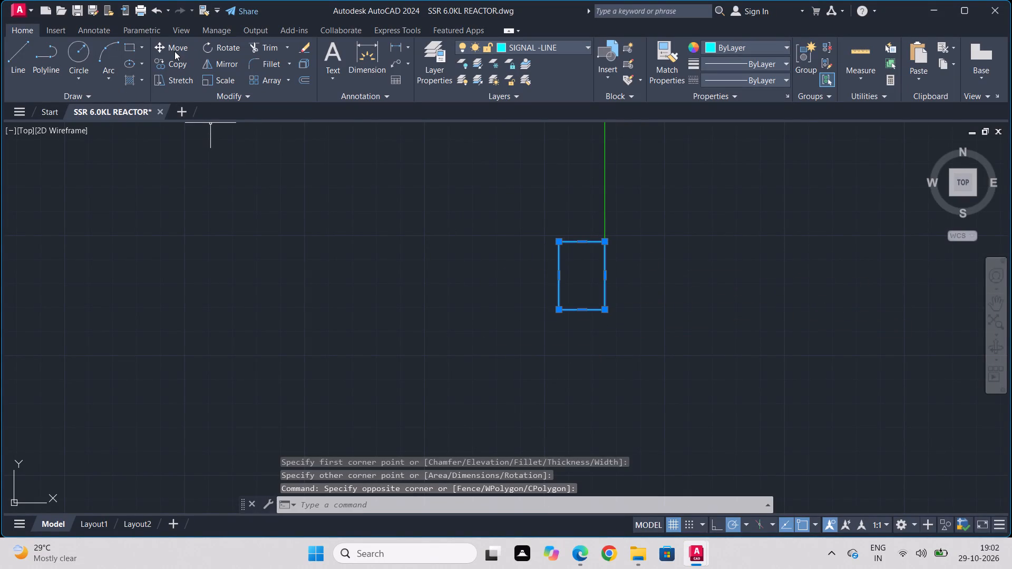
click(171, 46)
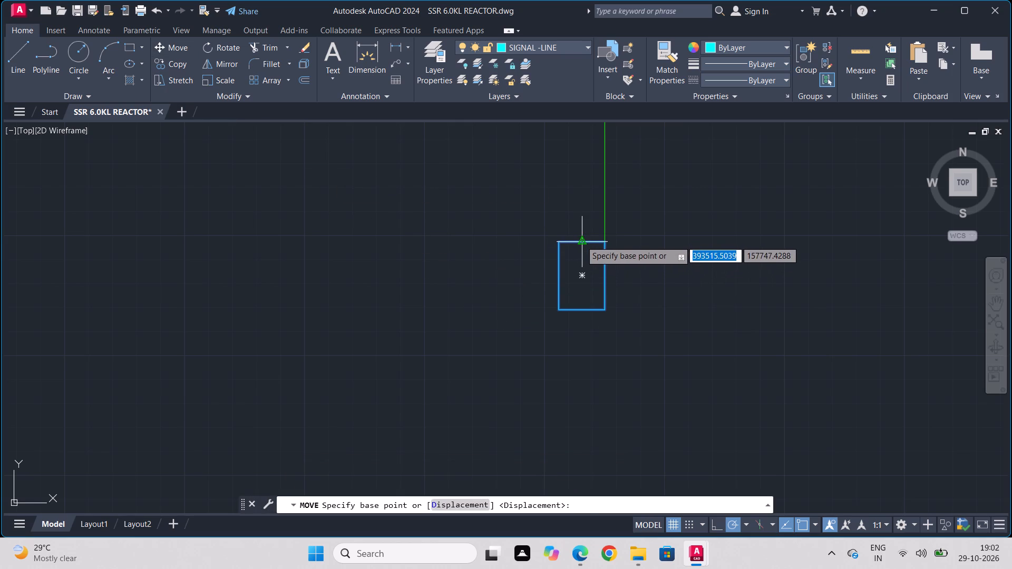
click(581, 241)
click(602, 243)
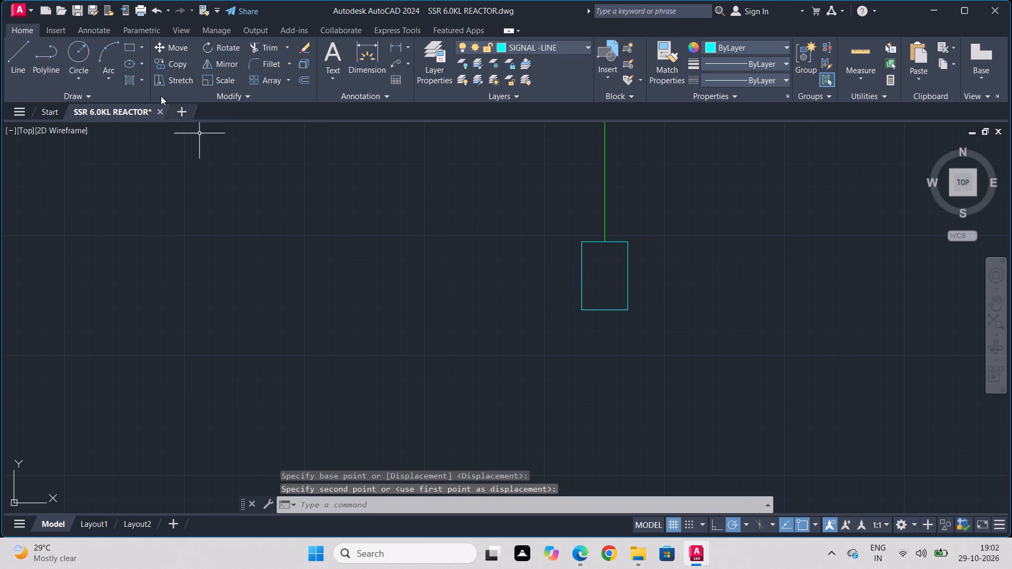
Draw a three-point arc from the rectangle's top-left corner through its bottom edge's midpoint, ending beyond the rectangle at lower right.
click(114, 43)
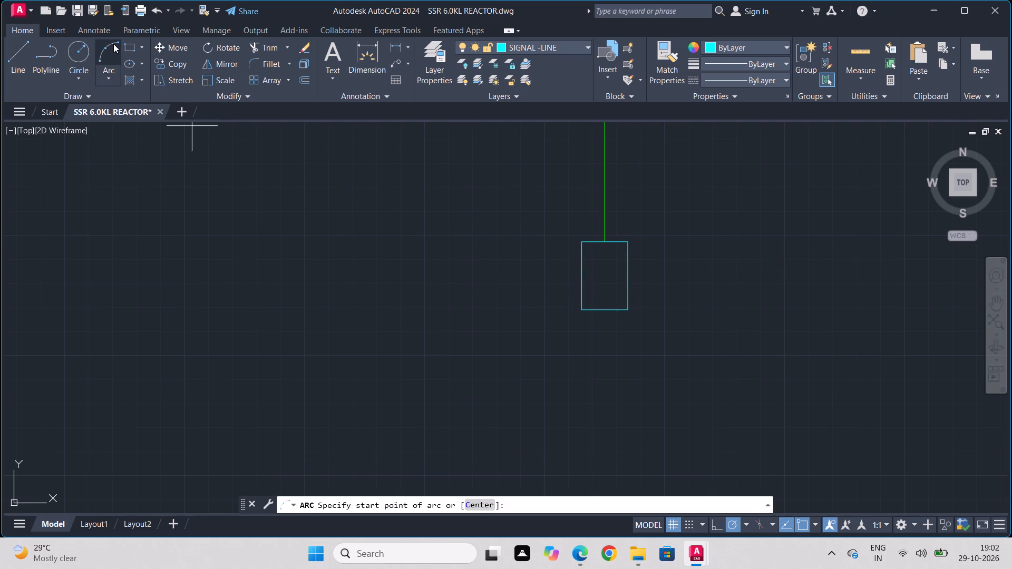
click(582, 244)
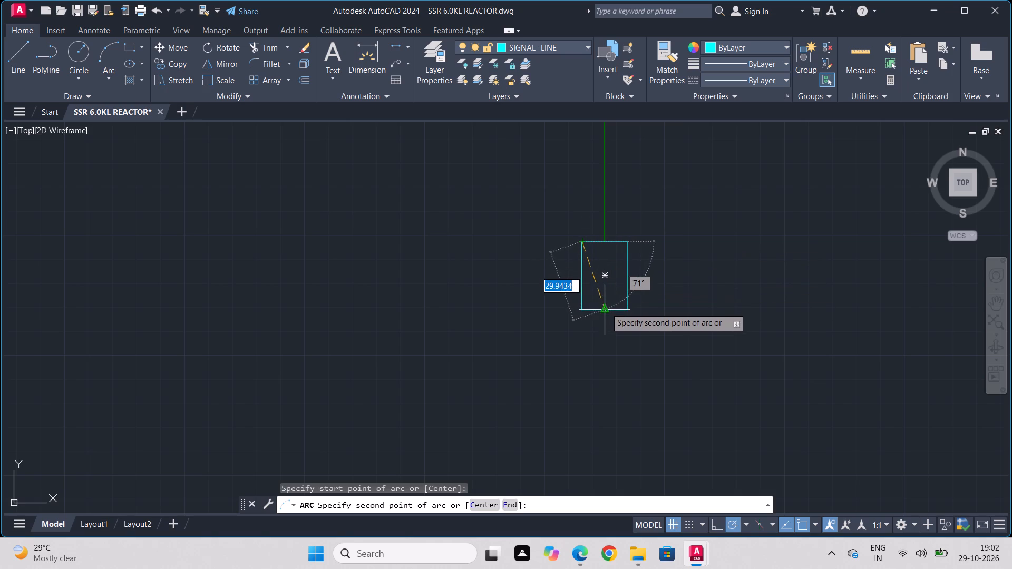
click(606, 308)
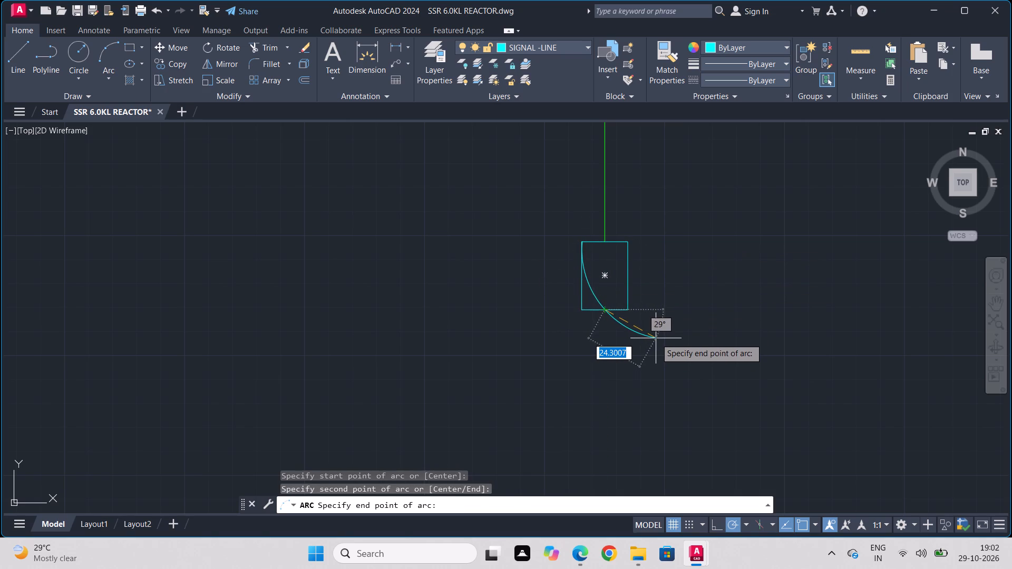
click(657, 333)
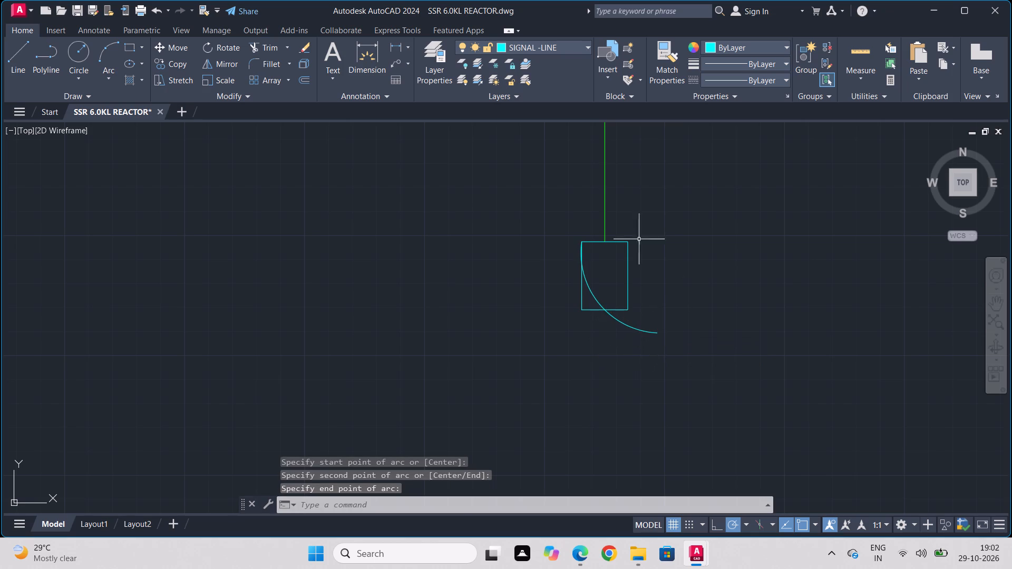
Draw a mirrored three-point arc from the rectangle's top-right corner through its bottom edge's midpoint, ending at lower left.
click(116, 60)
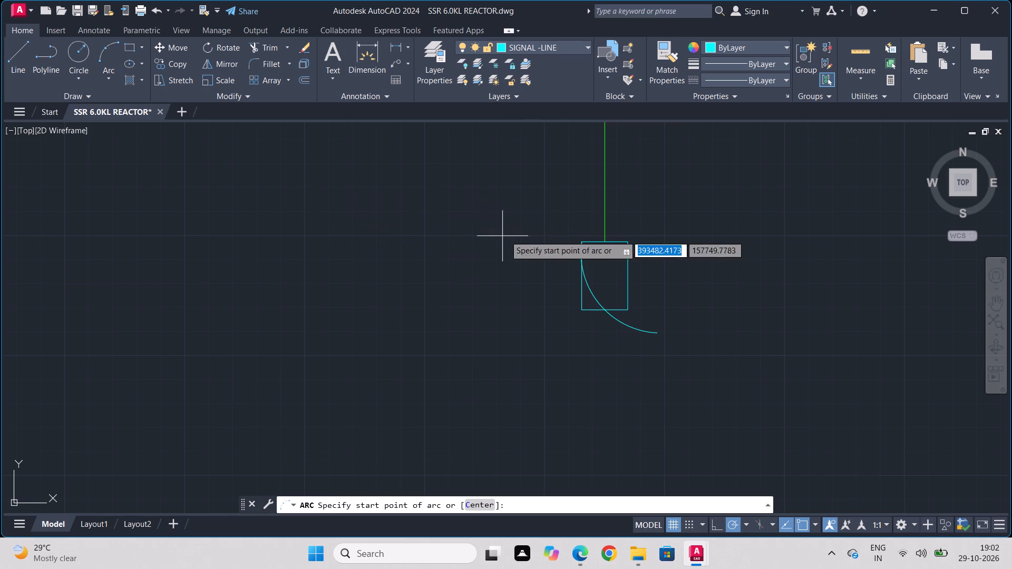
click(627, 244)
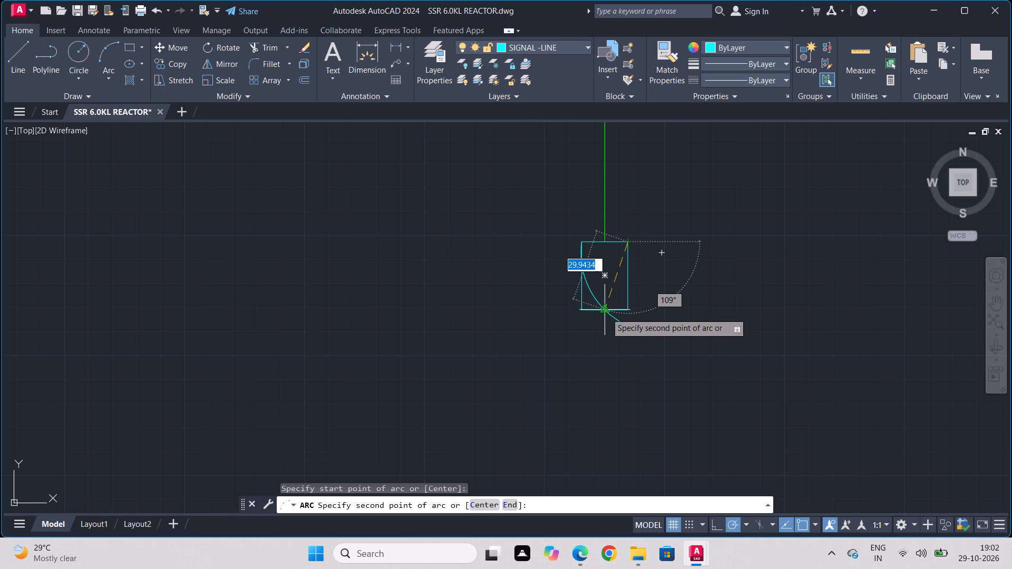
click(606, 313)
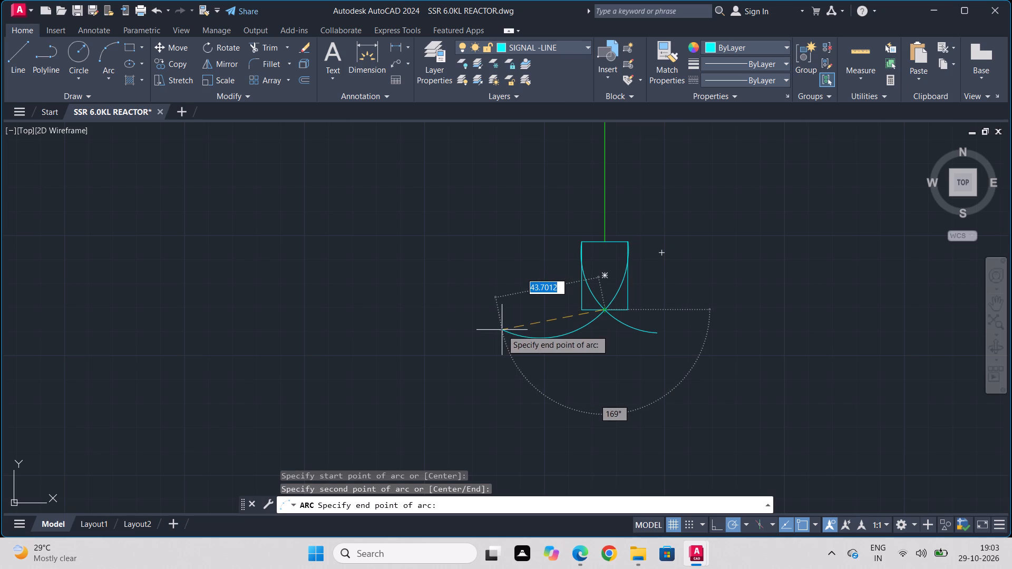
click(502, 330)
Trim the arc tails, the rectangle's lower corners outside the arcs, and the upper arc pieces bulging past the rectangle's sides.
click(265, 42)
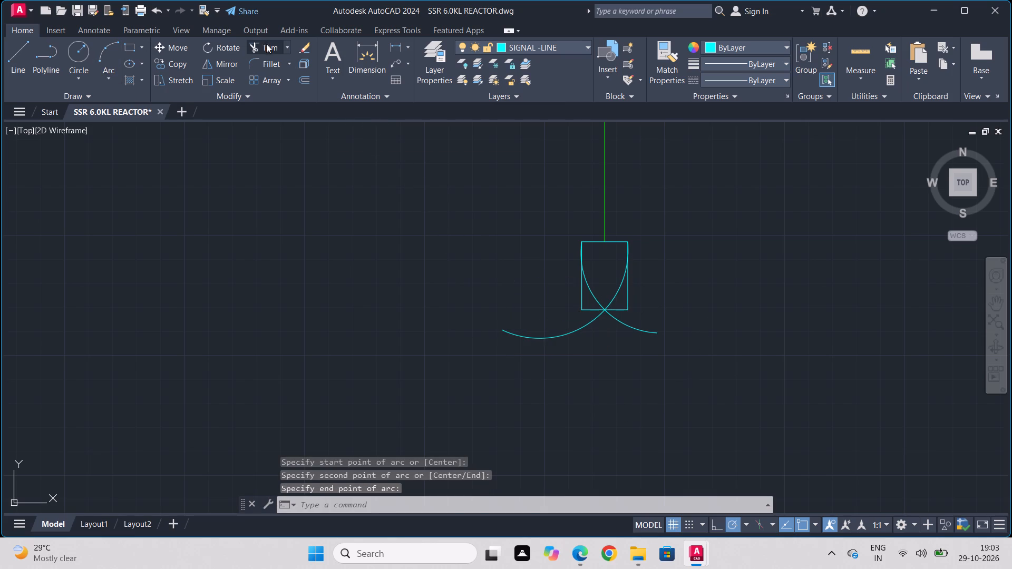
drag(555, 287, 594, 329)
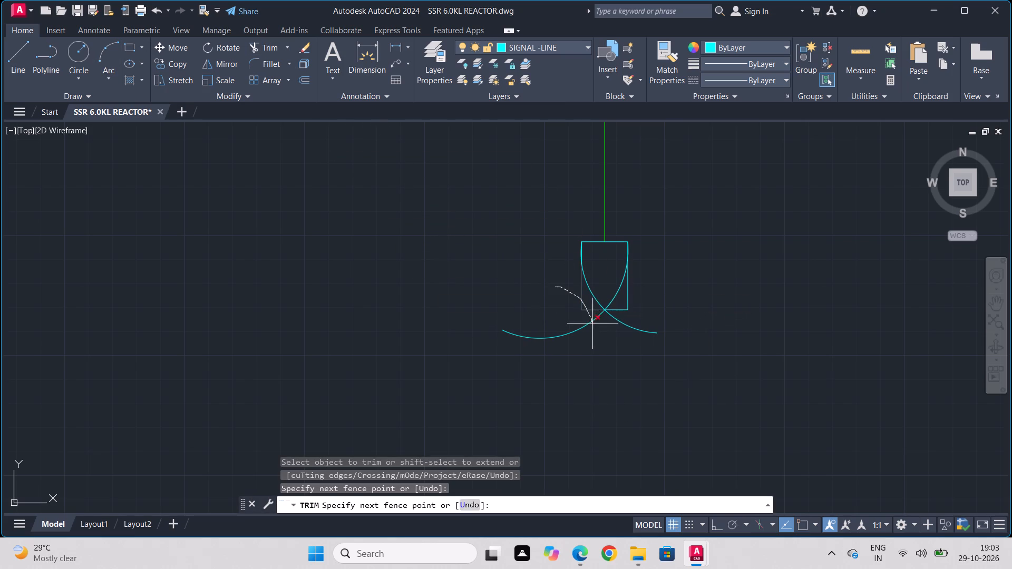
drag(594, 329, 513, 350)
drag(583, 341, 647, 279)
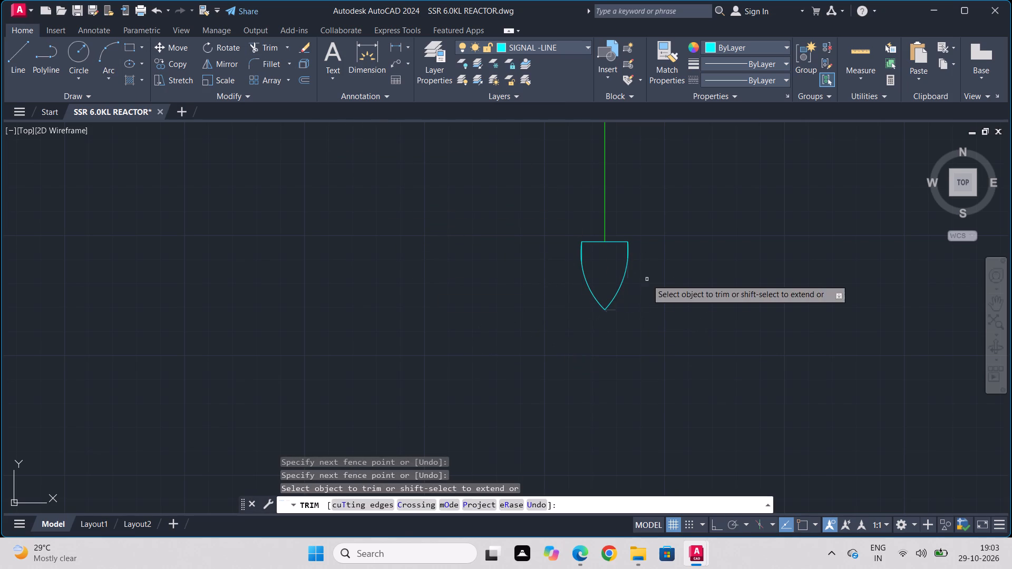
scroll(638, 261, up, 4)
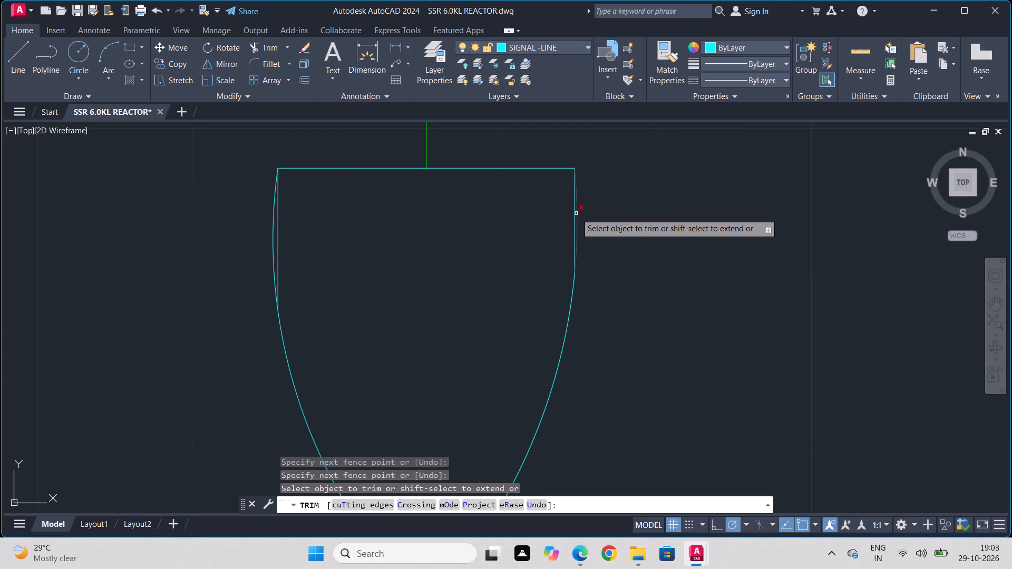
click(576, 213)
click(275, 246)
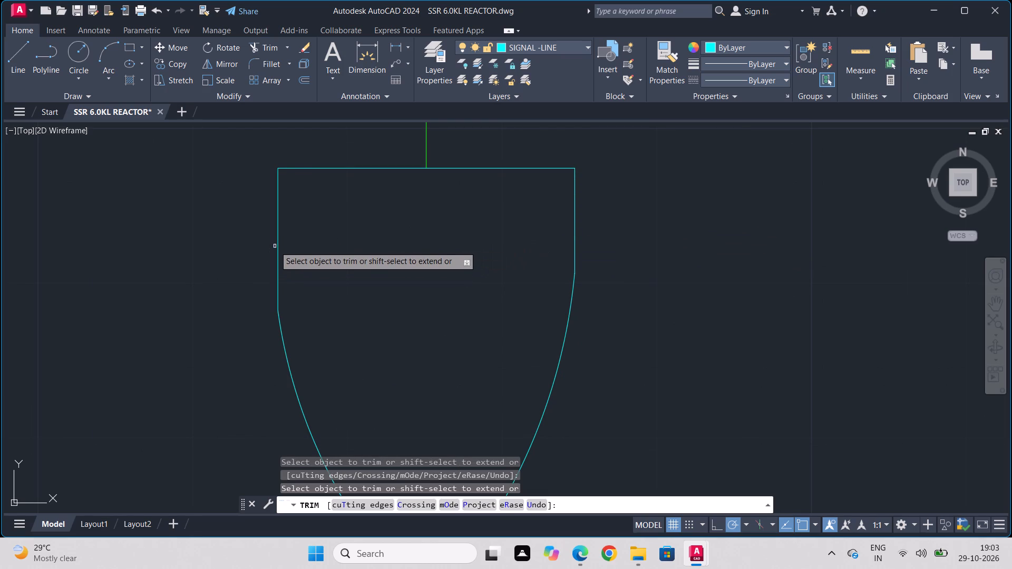
scroll(460, 336, down, 2)
scroll(606, 374, down, 2)
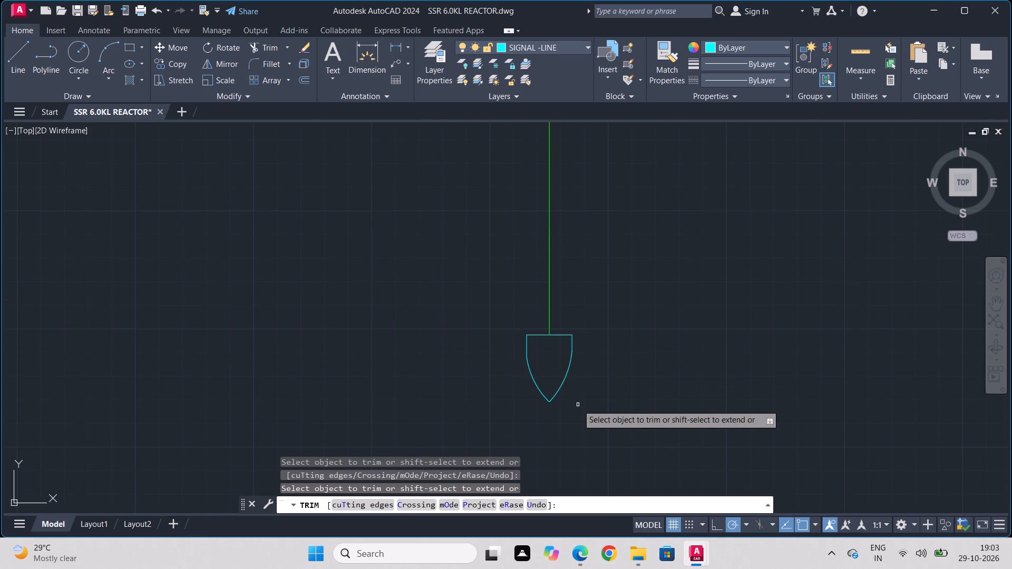
key(Escape)
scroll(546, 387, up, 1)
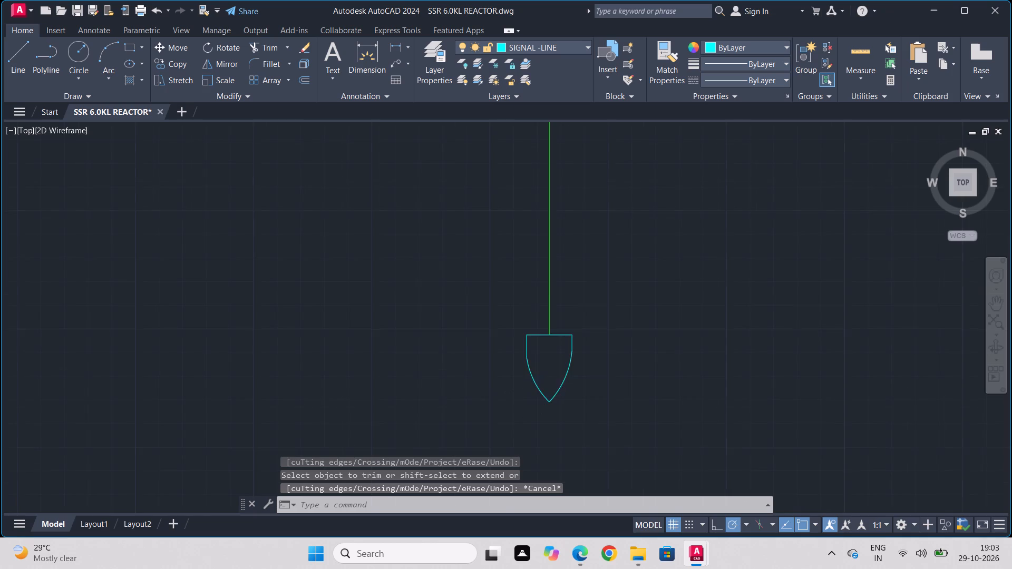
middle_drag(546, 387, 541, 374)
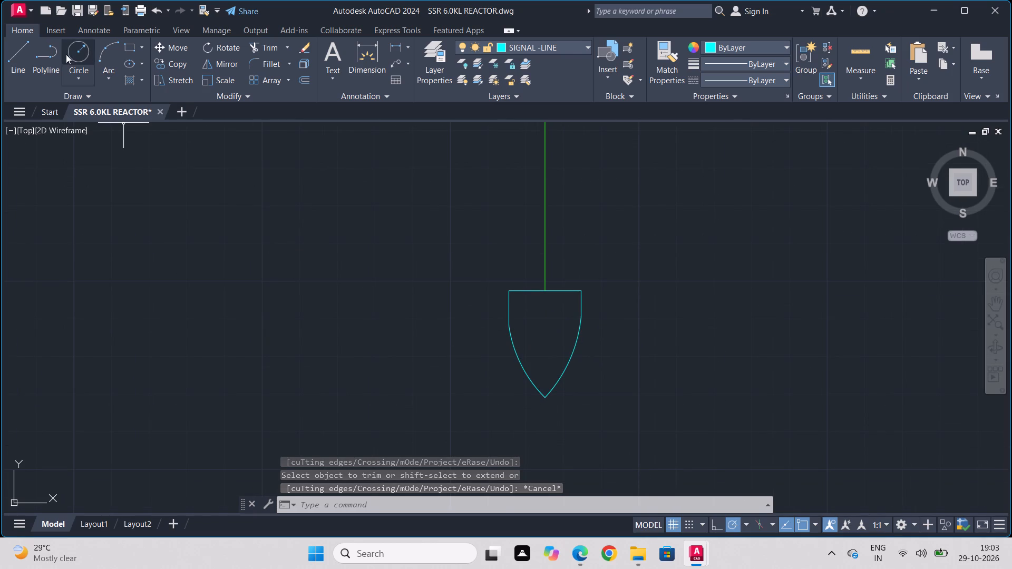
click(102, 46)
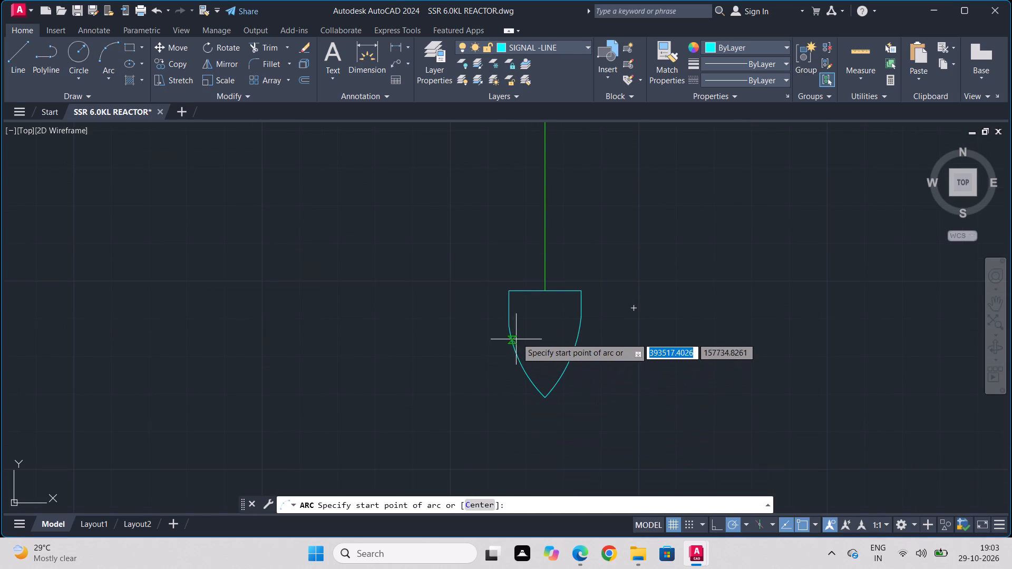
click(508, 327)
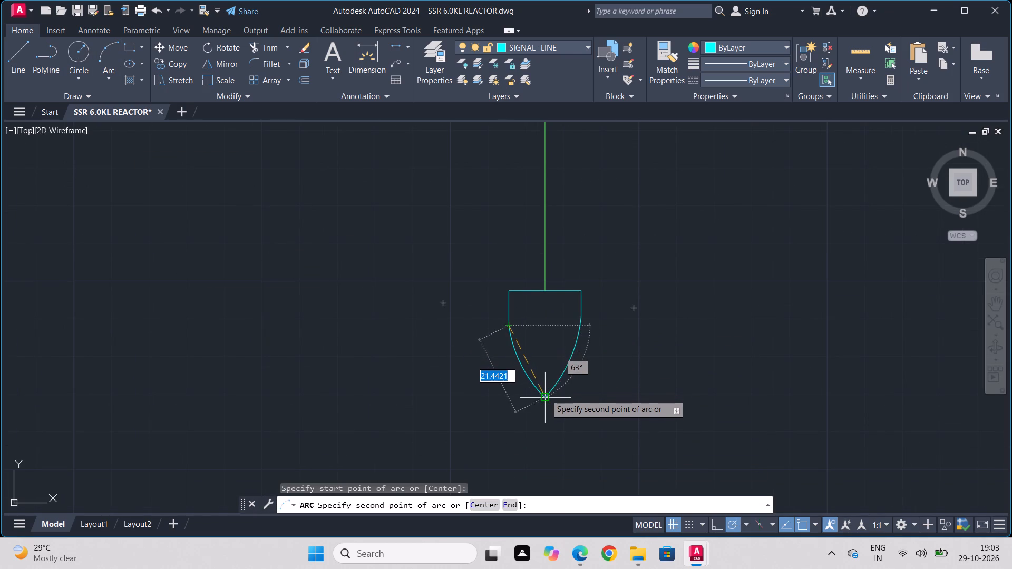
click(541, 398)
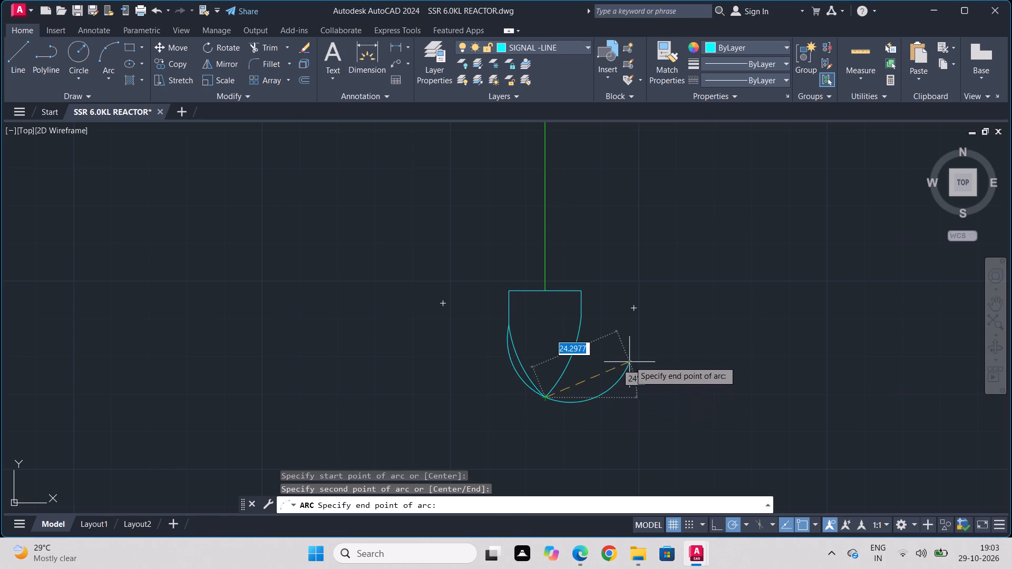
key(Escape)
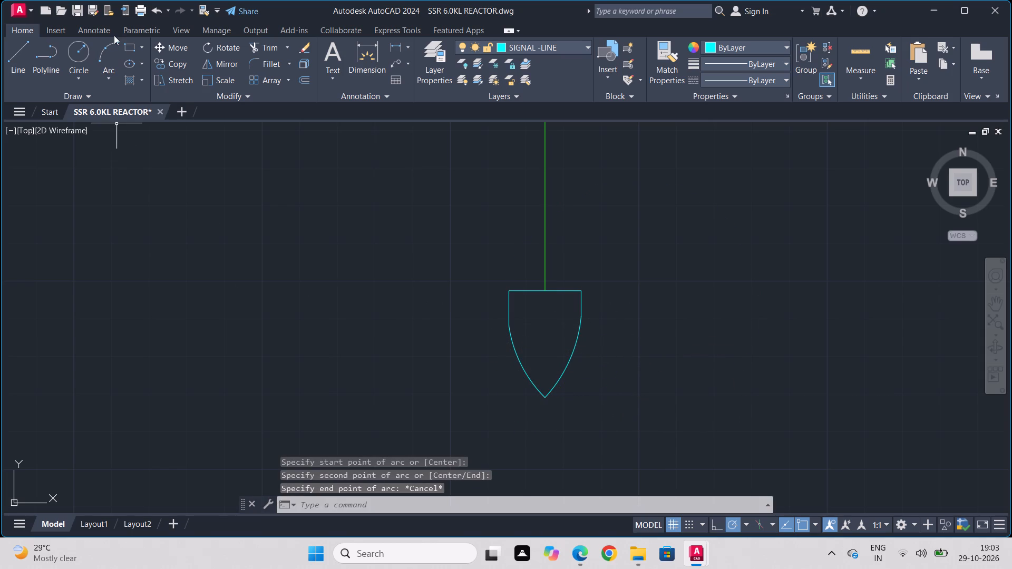
Draw a three-point arc from the symbol's top-left corner through its bottom tip, ending above and to the right of the symbol.
click(108, 53)
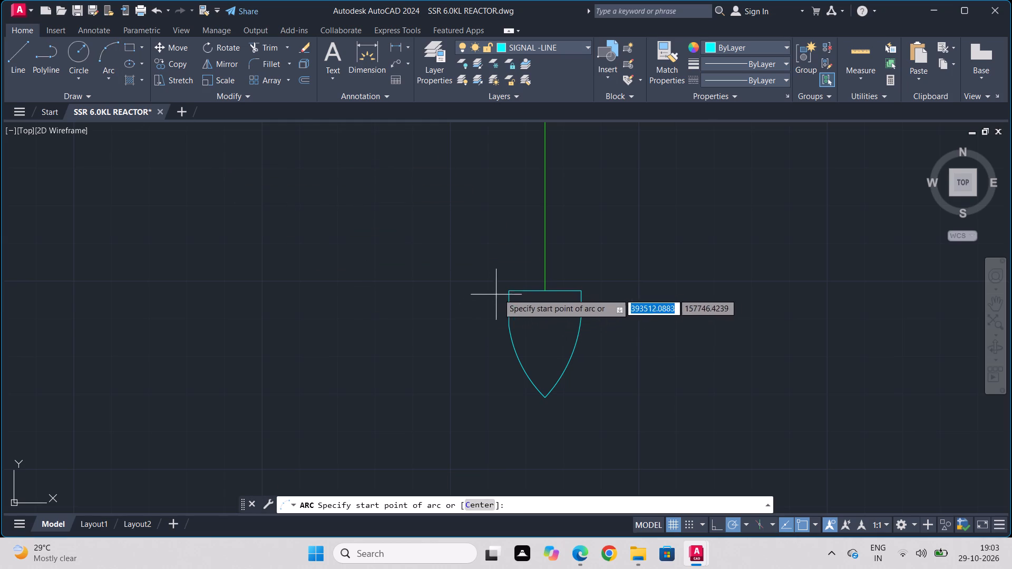
click(511, 290)
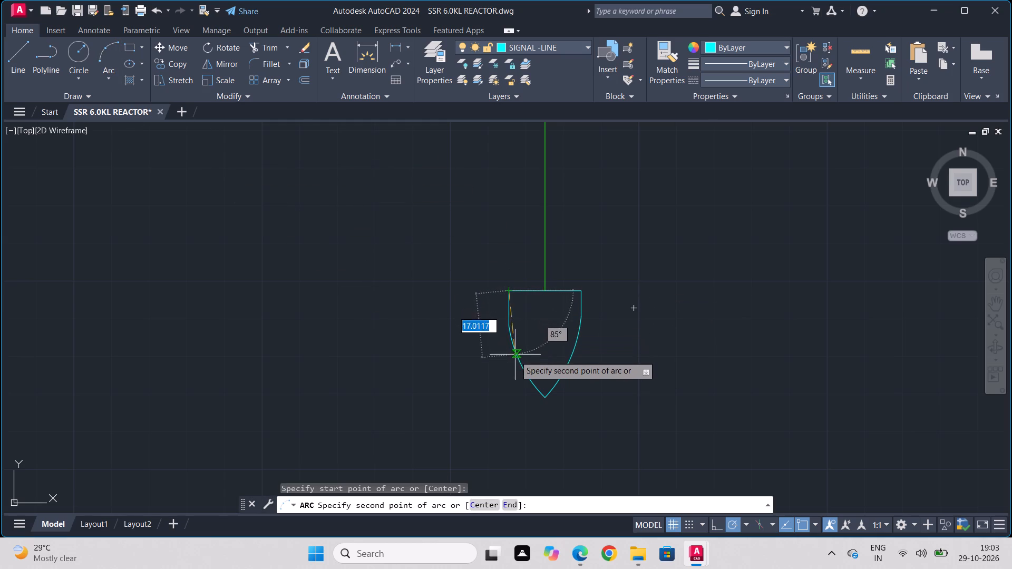
click(542, 397)
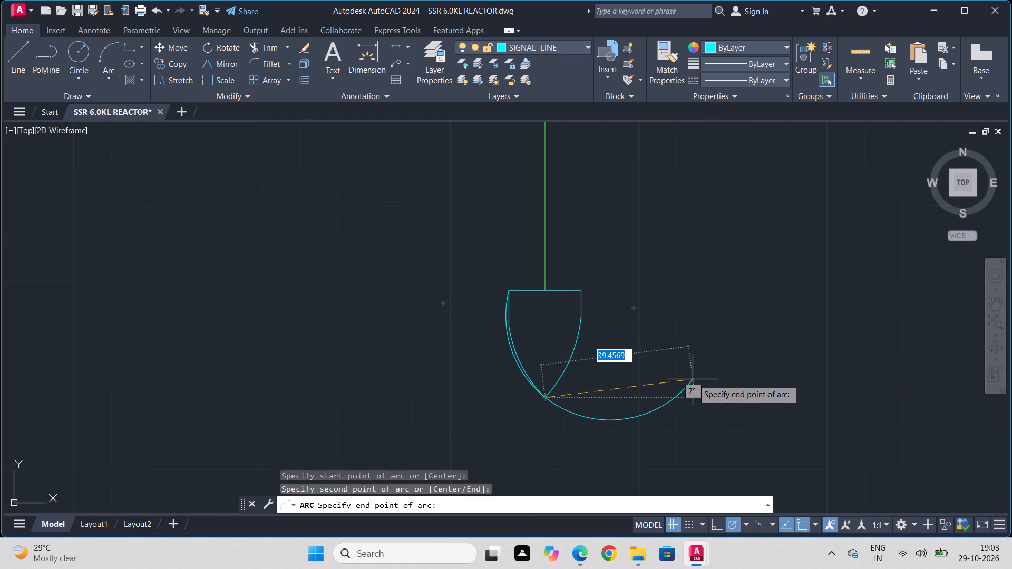
click(652, 241)
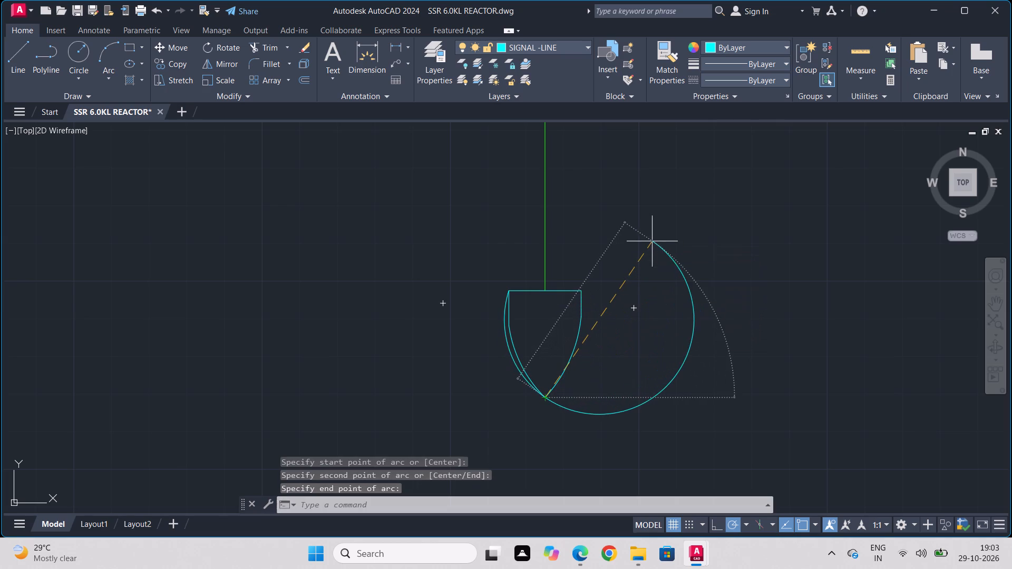
drag(718, 245, 706, 264)
click(625, 444)
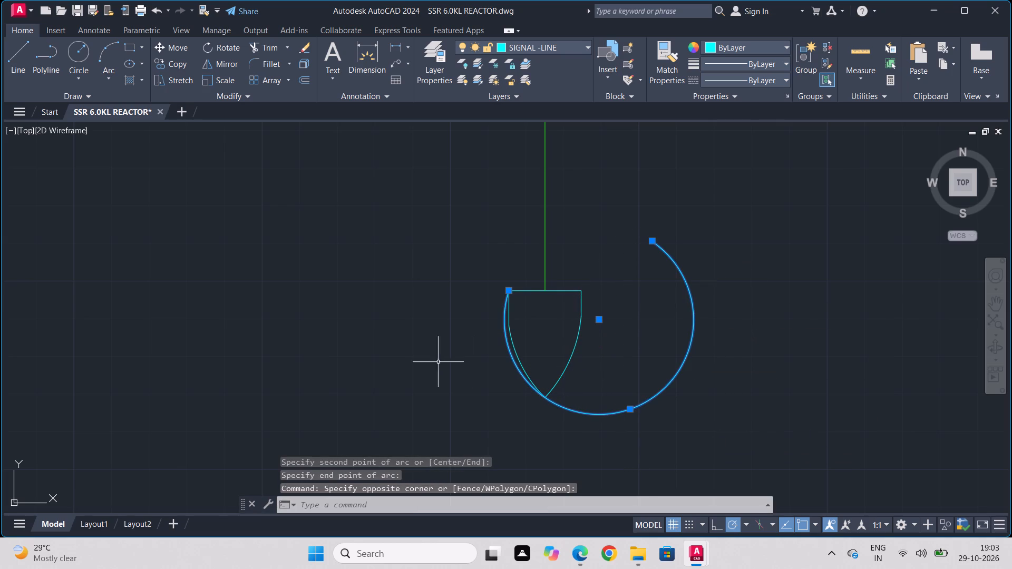
key(Escape)
Draw a three-point arc from the symbol's top-right corner through its bottom tip, ending to the left of the tip.
click(102, 52)
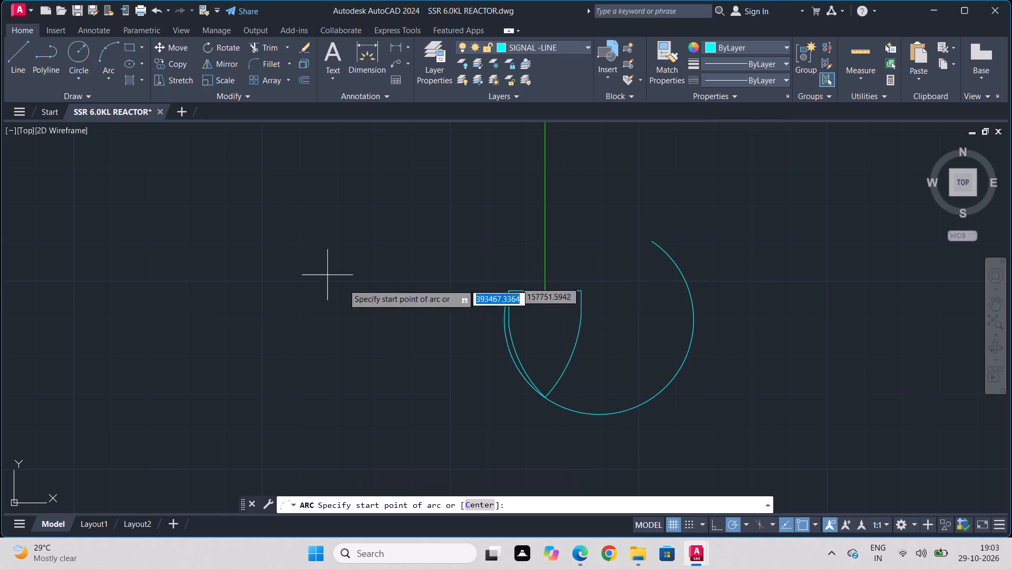
click(579, 289)
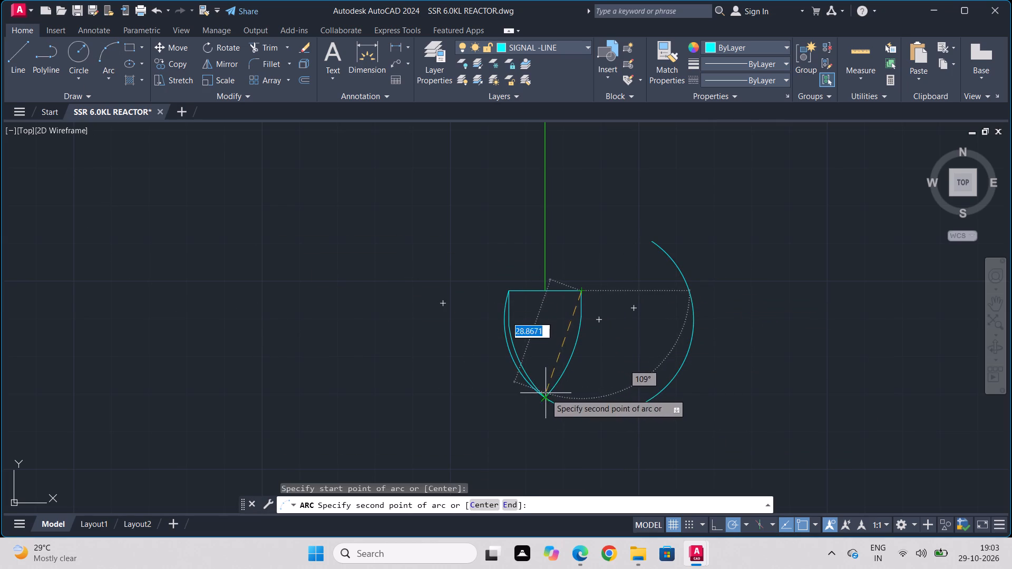
click(546, 394)
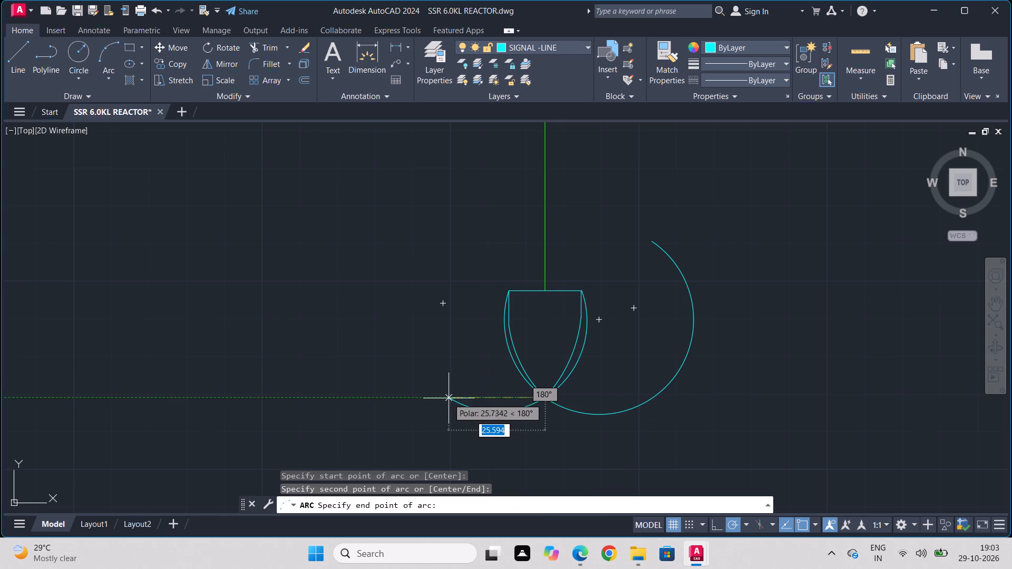
click(444, 395)
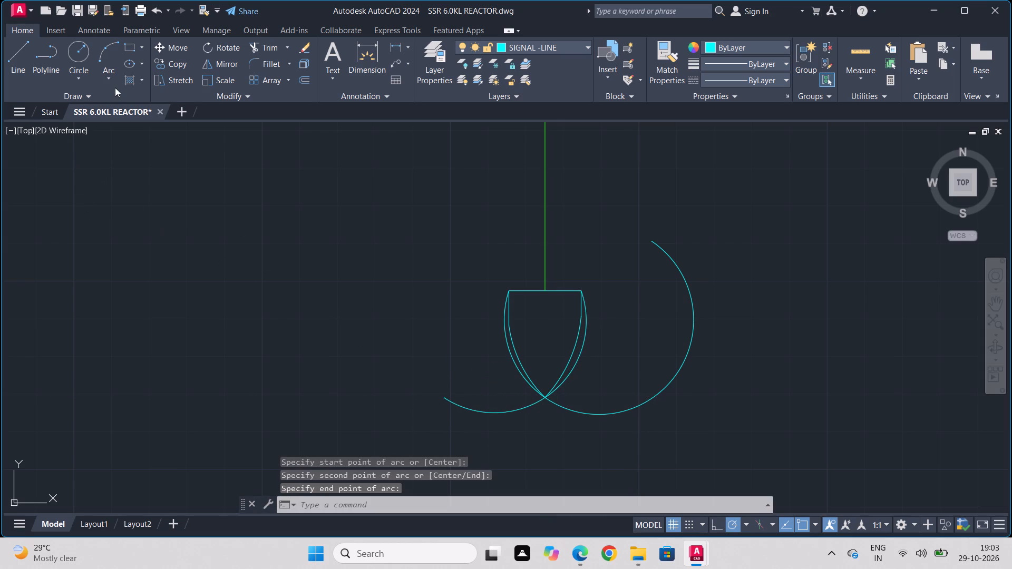
Trim away the symbol's old inner sides and arcs, plus both new arcs' tails beyond the bottom tip.
text(tr)
key(Return)
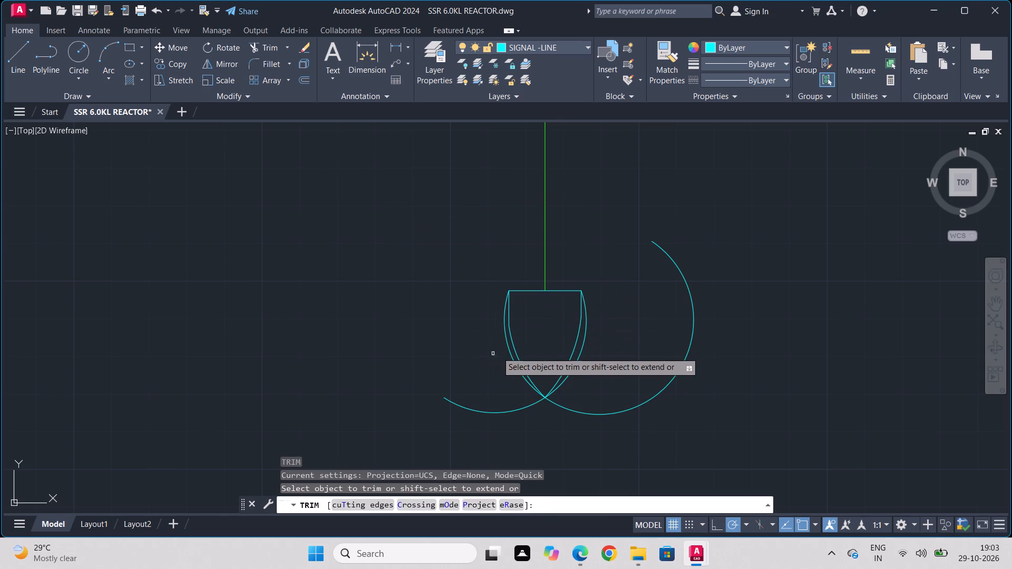
click(509, 315)
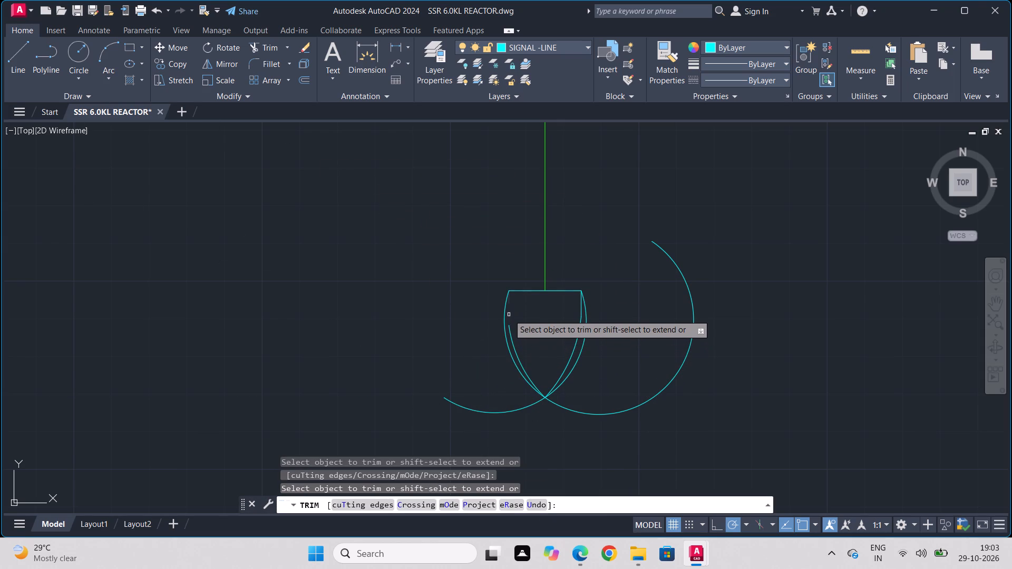
drag(509, 325, 512, 342)
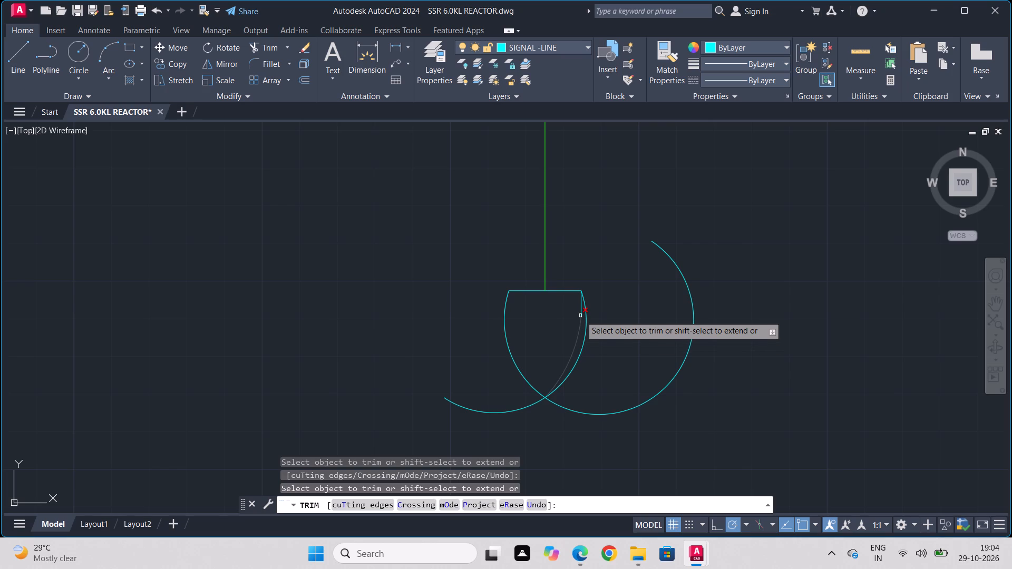
click(580, 312)
drag(580, 319, 580, 325)
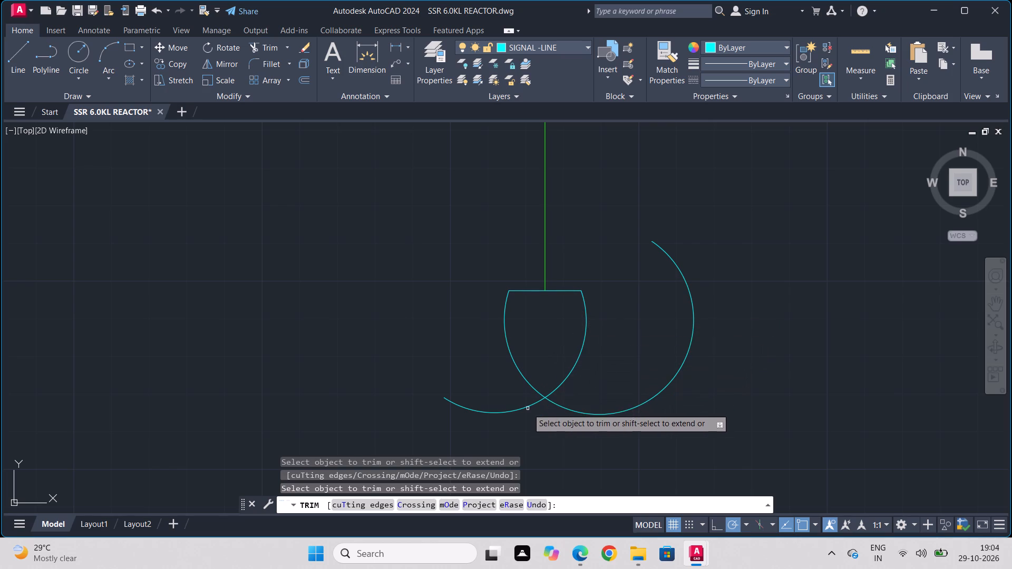
drag(528, 409, 541, 431)
drag(573, 403, 595, 391)
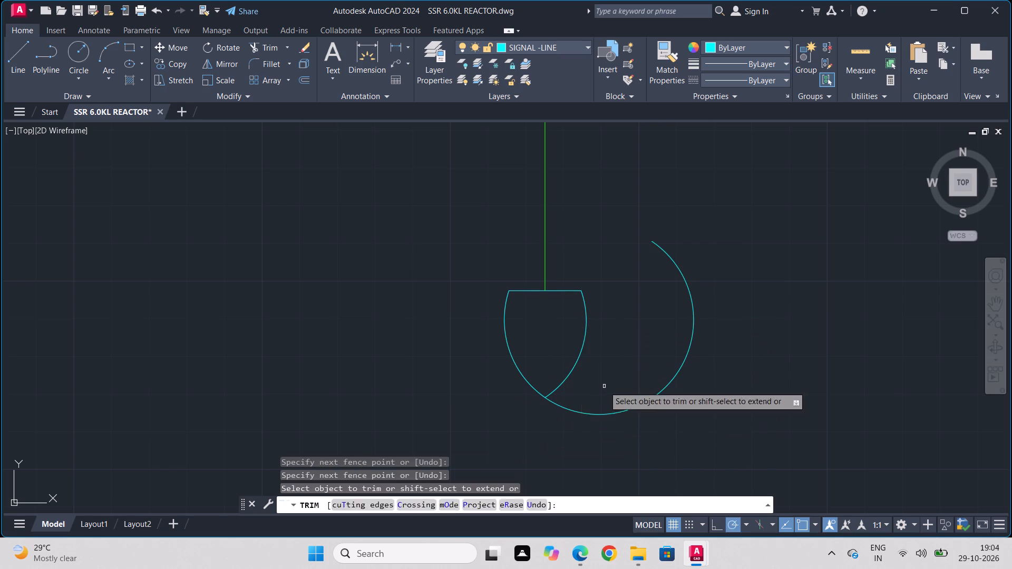
drag(579, 435, 551, 464)
drag(699, 282, 599, 453)
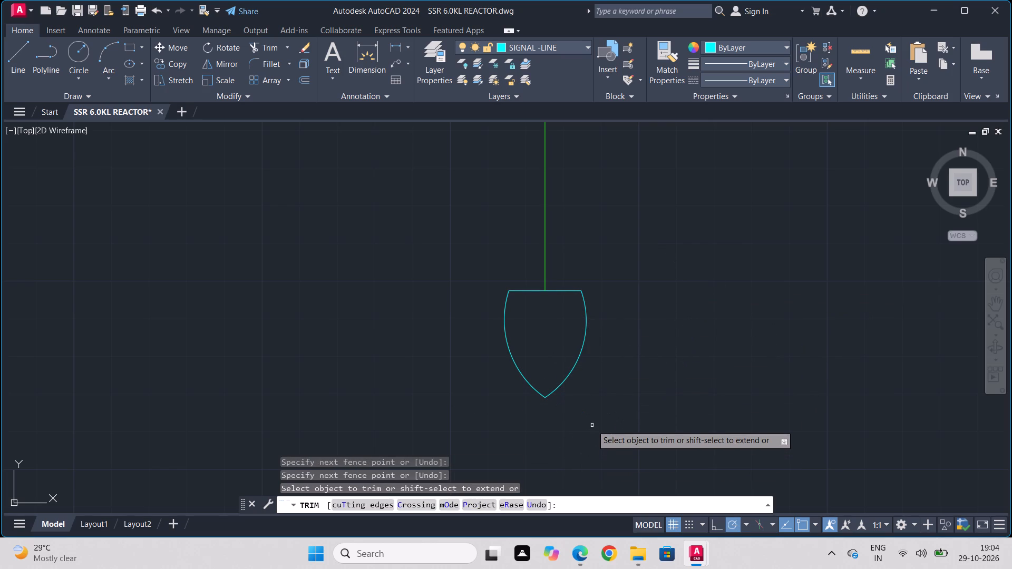
key(Escape)
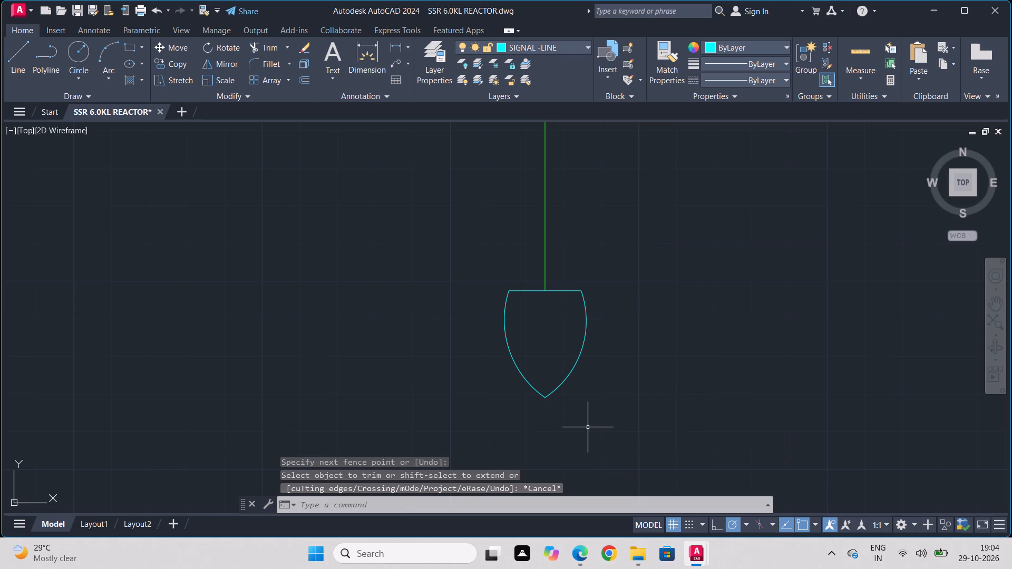
Make PROCESS LINE the current layer.
key(l)
key(Return)
click(431, 63)
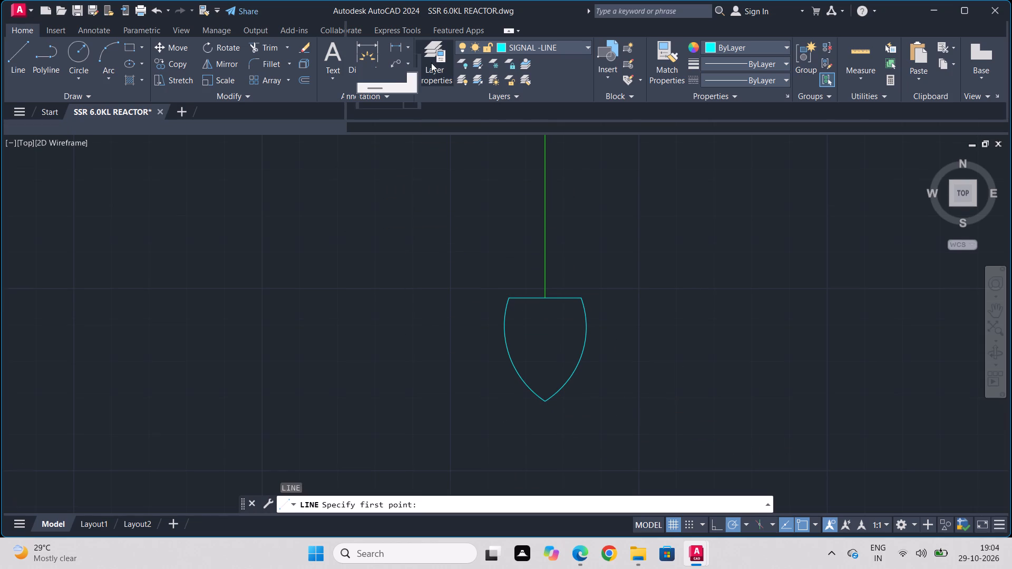
scroll(444, 83, down, 1)
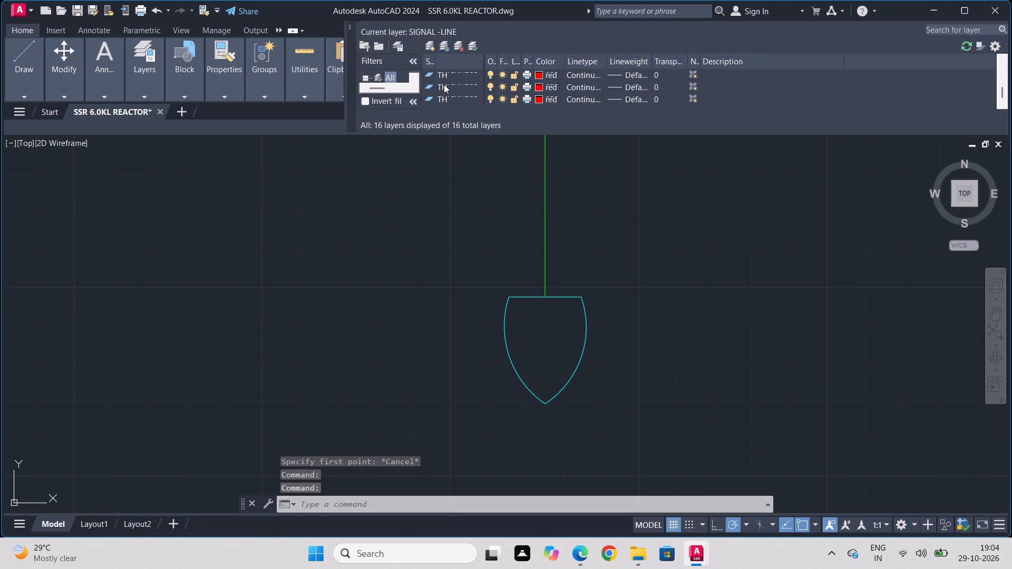
scroll(444, 84, up, 3)
scroll(444, 84, down, 1)
click(424, 87)
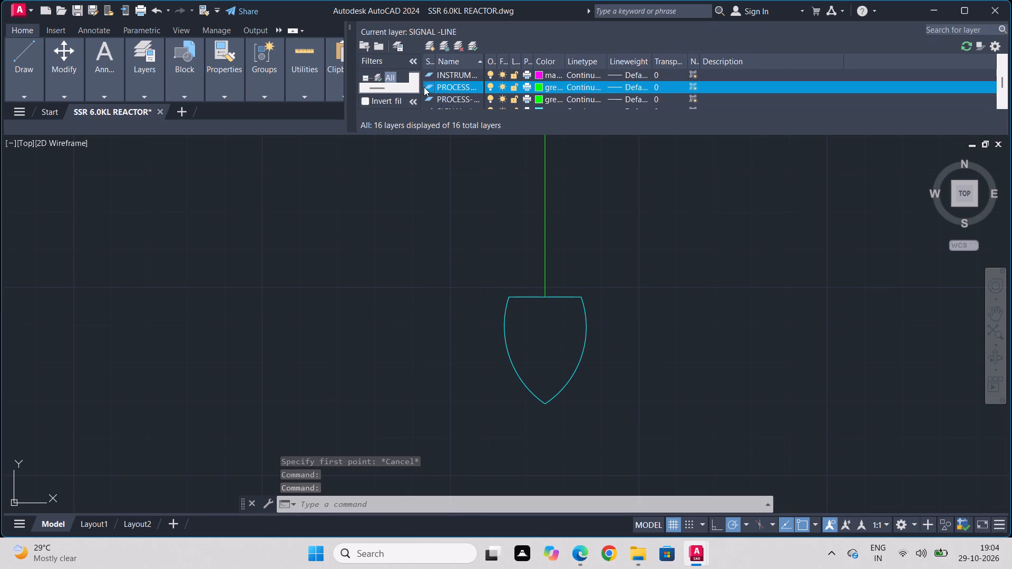
click(424, 87)
click(348, 25)
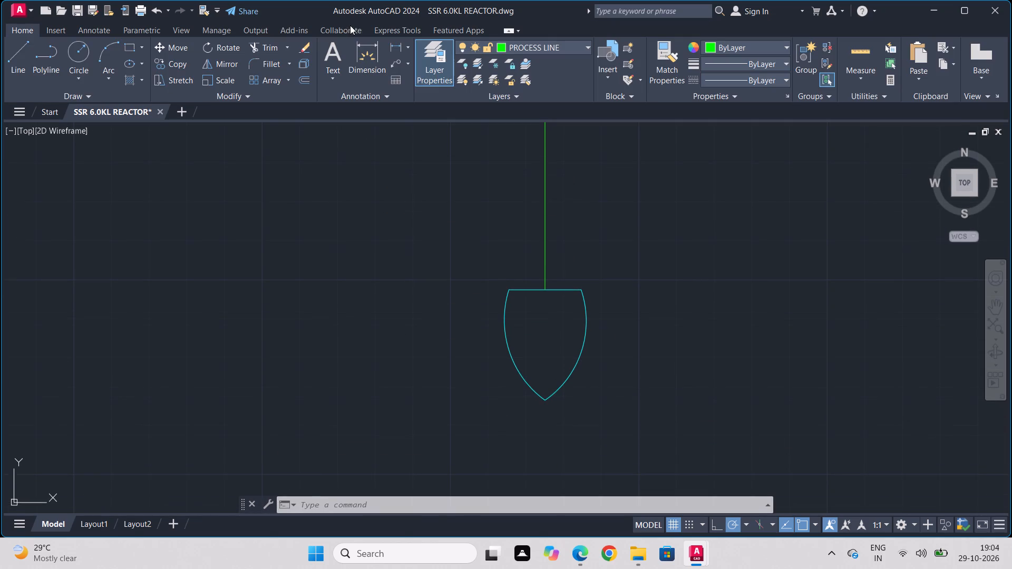
Draw a vertical line straight down from the pointed symbol's bottom tip.
click(8, 62)
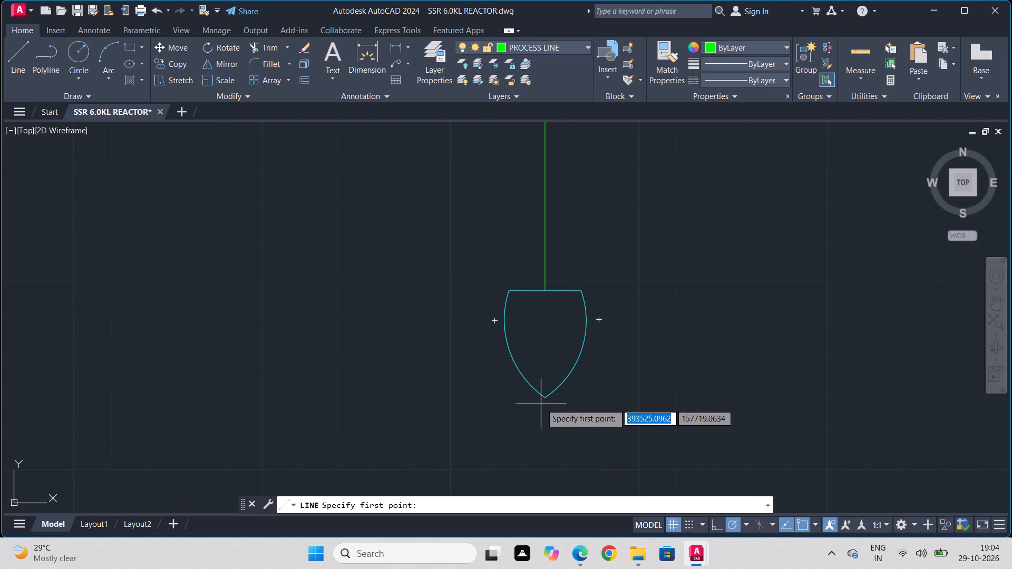
click(543, 397)
scroll(544, 440, down, 2)
middle_drag(548, 438, 538, 287)
middle_click(538, 286)
scroll(538, 286, down, 1)
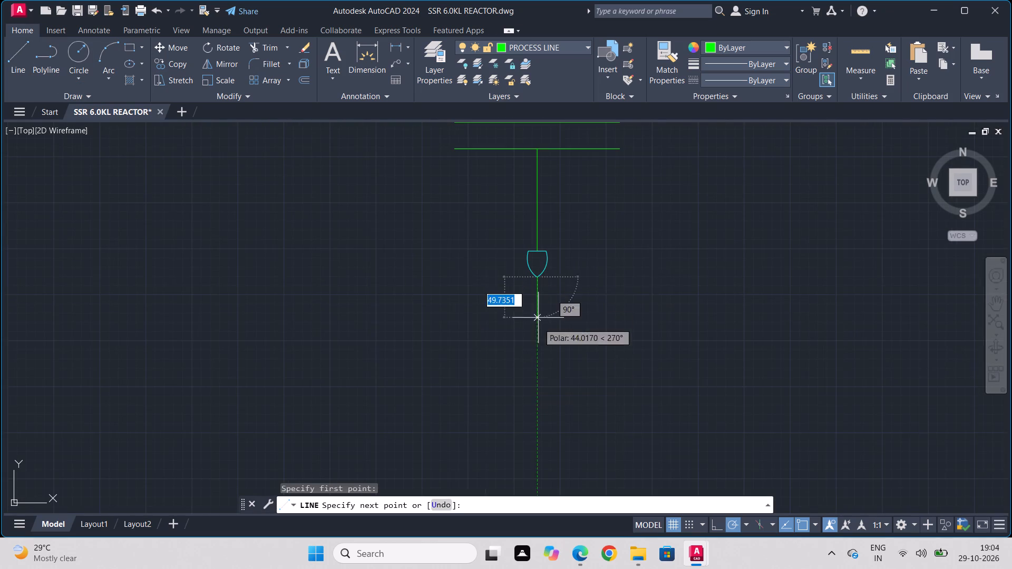
scroll(538, 450, down, 2)
middle_drag(538, 452, 522, 298)
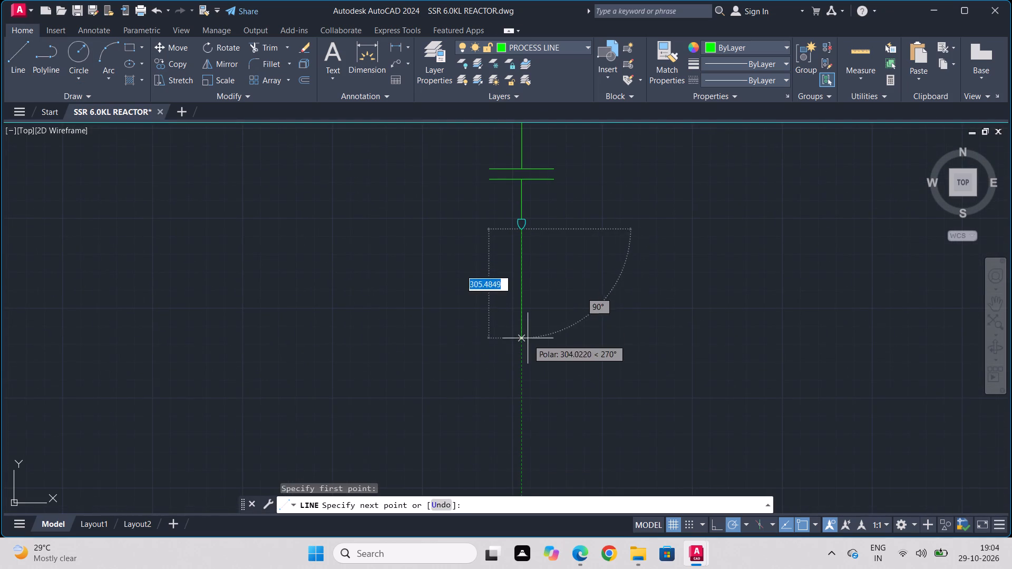
click(519, 381)
key(Escape)
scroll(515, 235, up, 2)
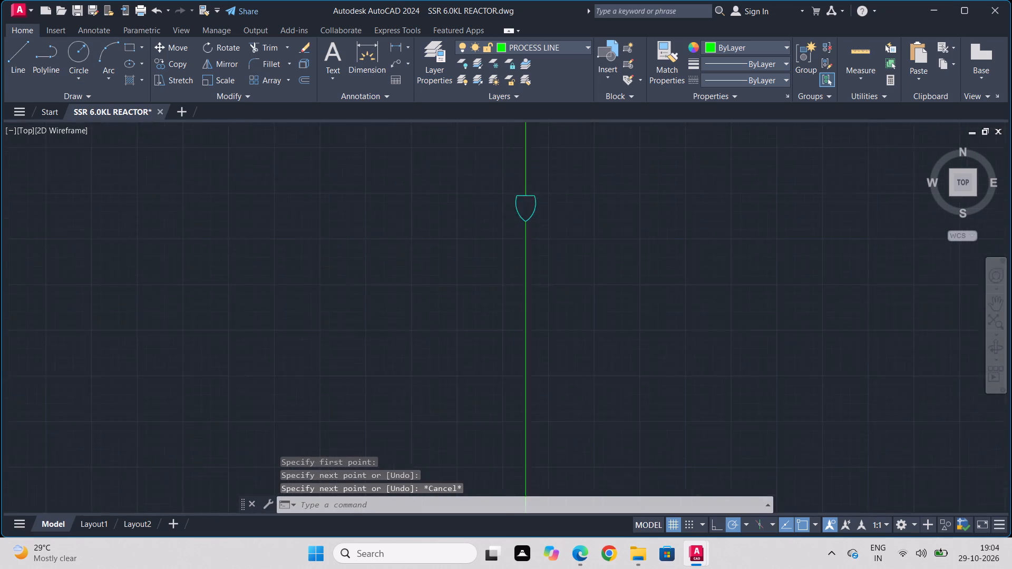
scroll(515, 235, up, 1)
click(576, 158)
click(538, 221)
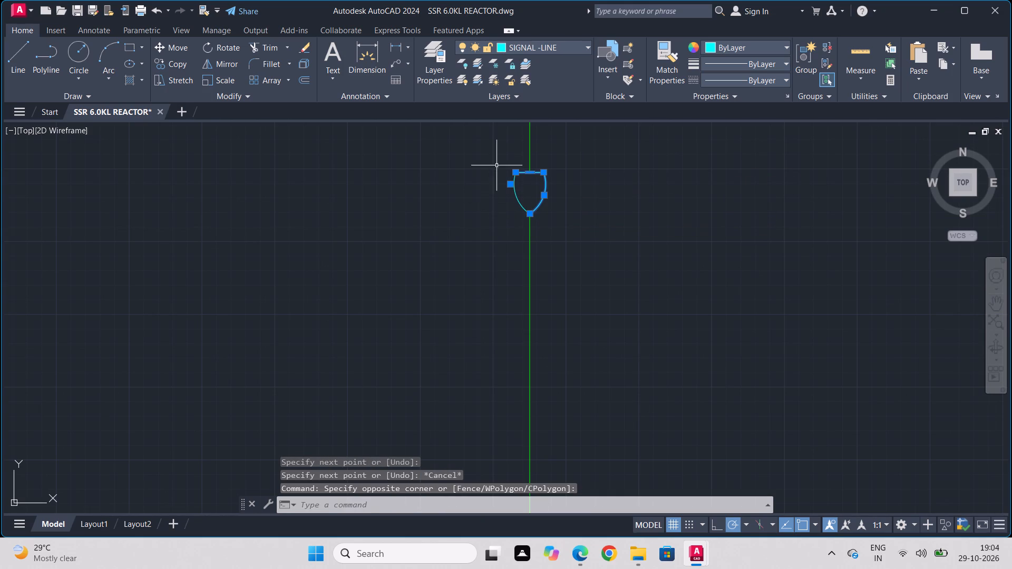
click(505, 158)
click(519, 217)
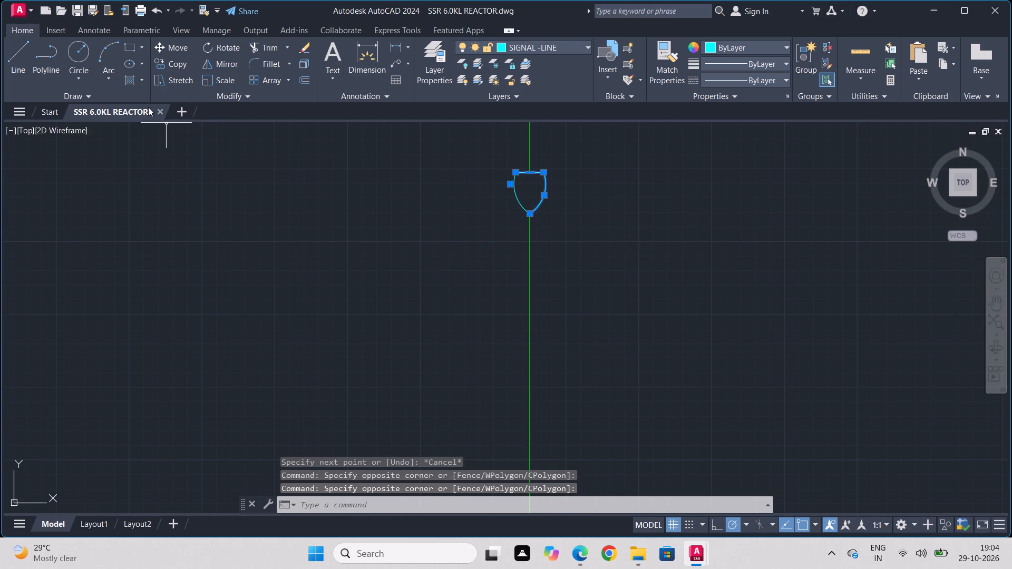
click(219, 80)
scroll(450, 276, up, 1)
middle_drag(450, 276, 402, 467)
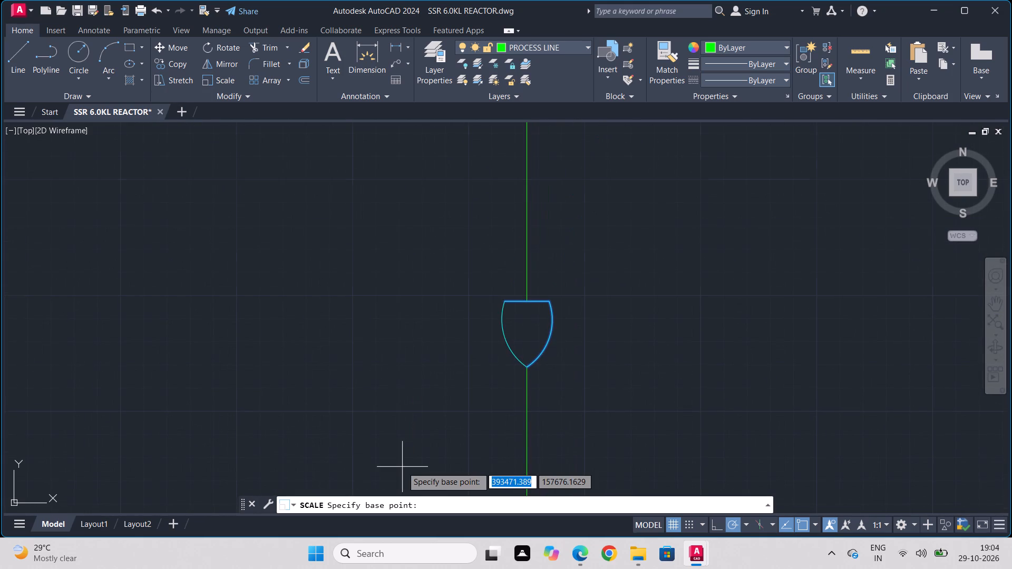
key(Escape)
Scale the whole pointed symbol to roughly three times its size about its top edge's midpoint.
drag(513, 287, 513, 298)
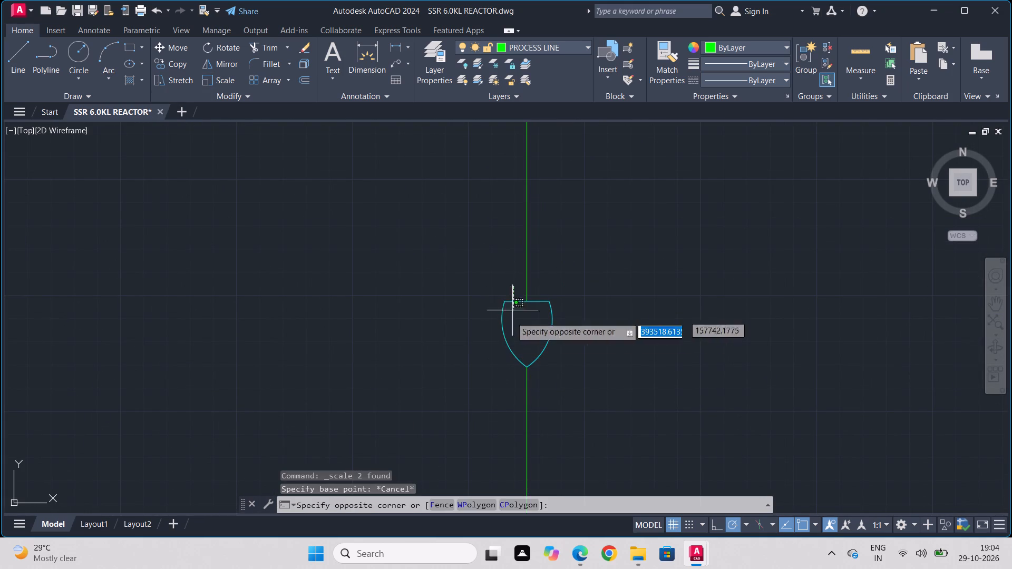
click(471, 409)
drag(571, 264, 568, 271)
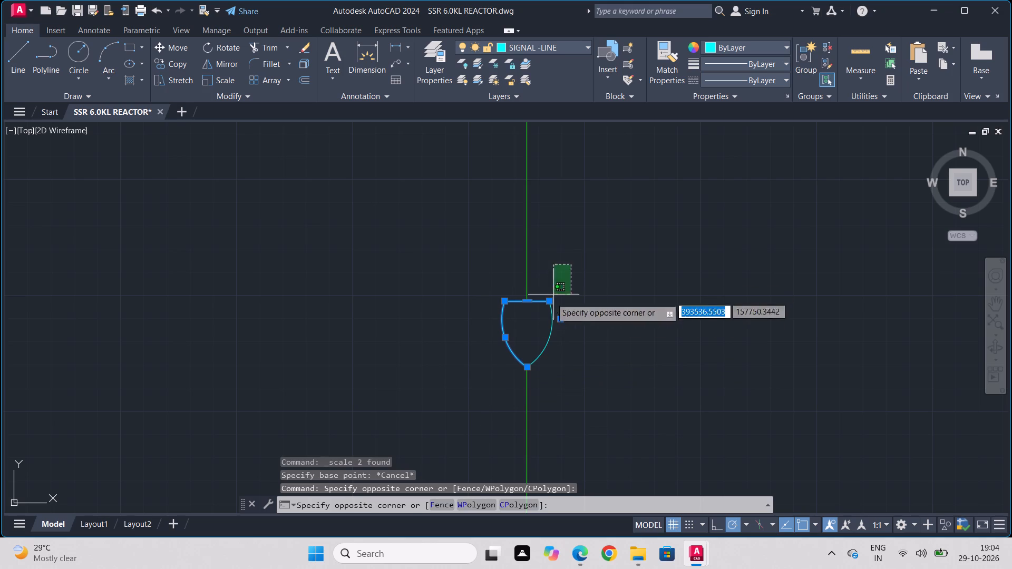
click(538, 404)
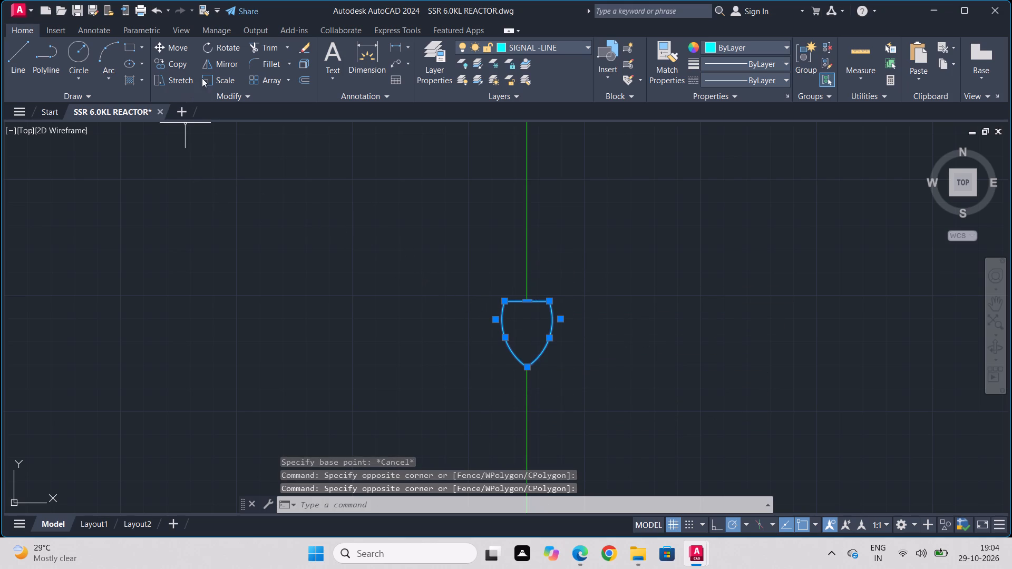
click(213, 80)
click(525, 304)
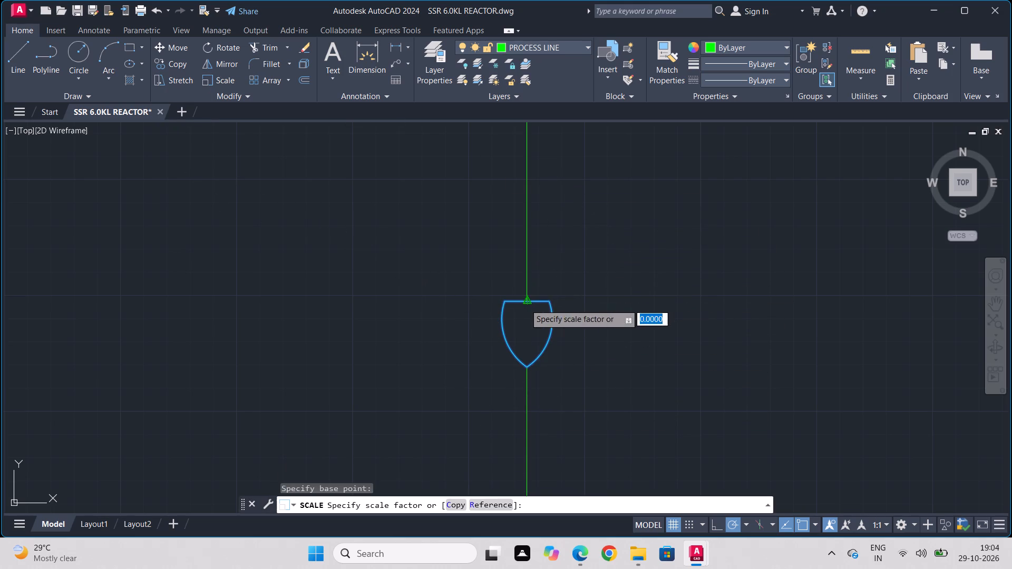
scroll(527, 234, down, 1)
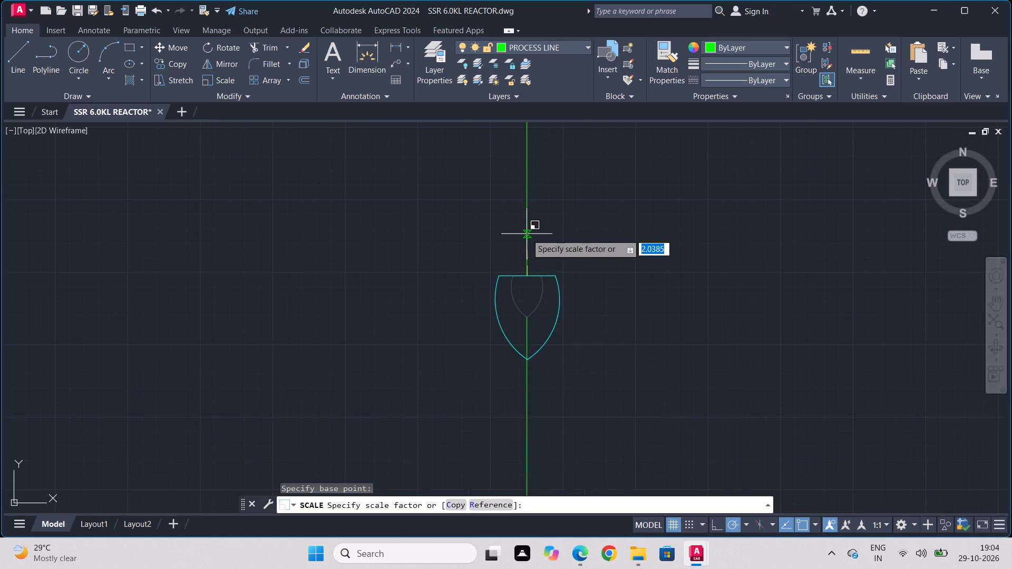
scroll(527, 234, down, 2)
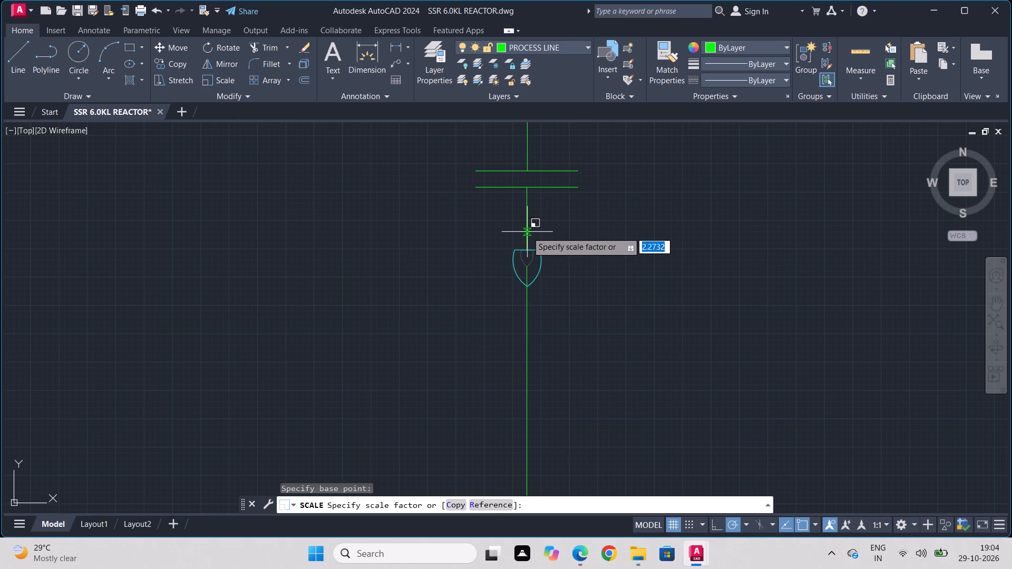
click(527, 225)
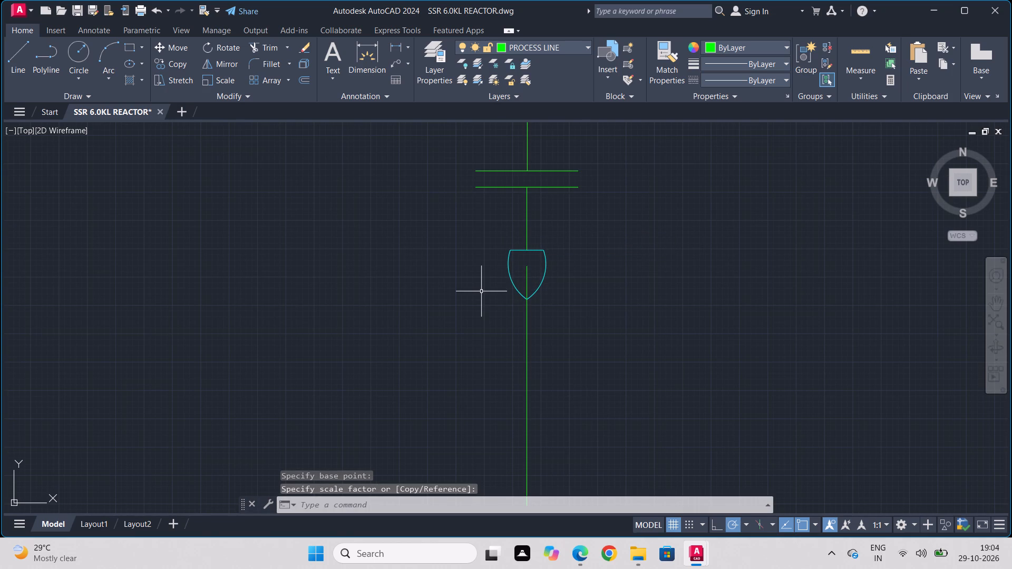
Trim the piece of the green vertical line that lies inside the enlarged symbol.
text(tr)
key(Return)
click(528, 273)
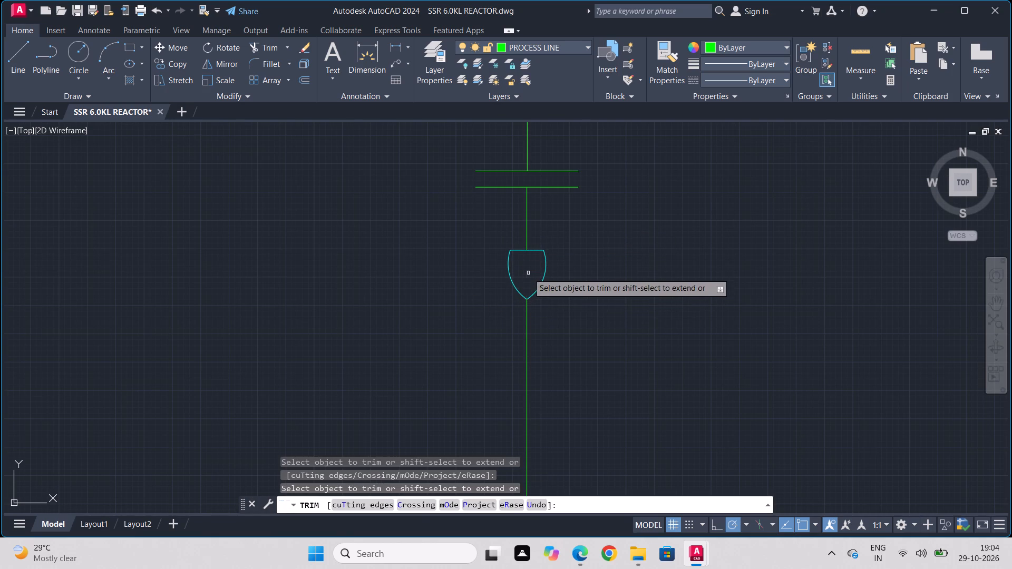
key(Escape)
Copy the loose yellow valve symbol by its top edge's midpoint to the lower end of the vertical line under the striped block.
scroll(392, 406, down, 2)
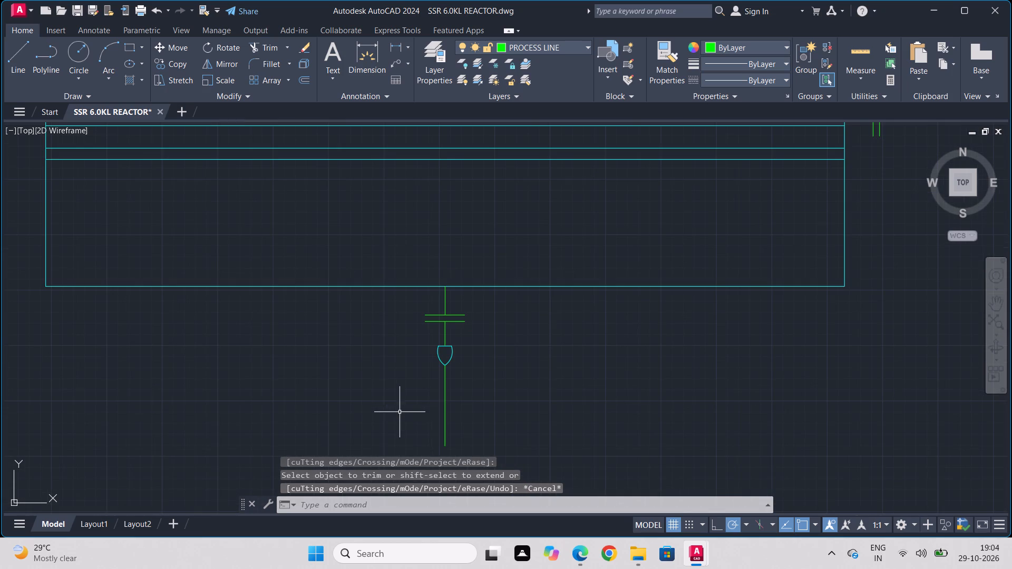
middle_drag(463, 417, 502, 277)
scroll(502, 277, down, 2)
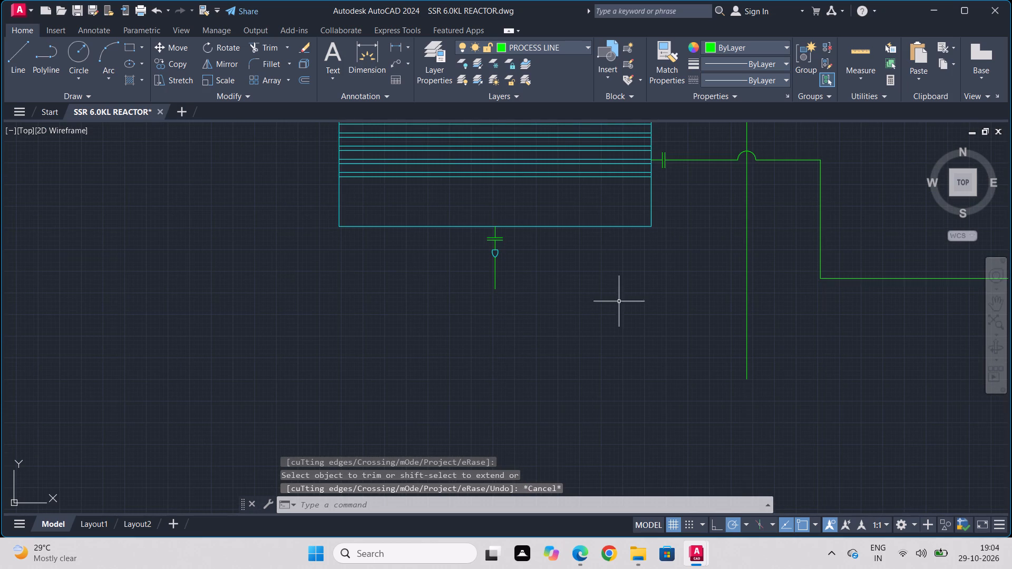
scroll(638, 290, down, 1)
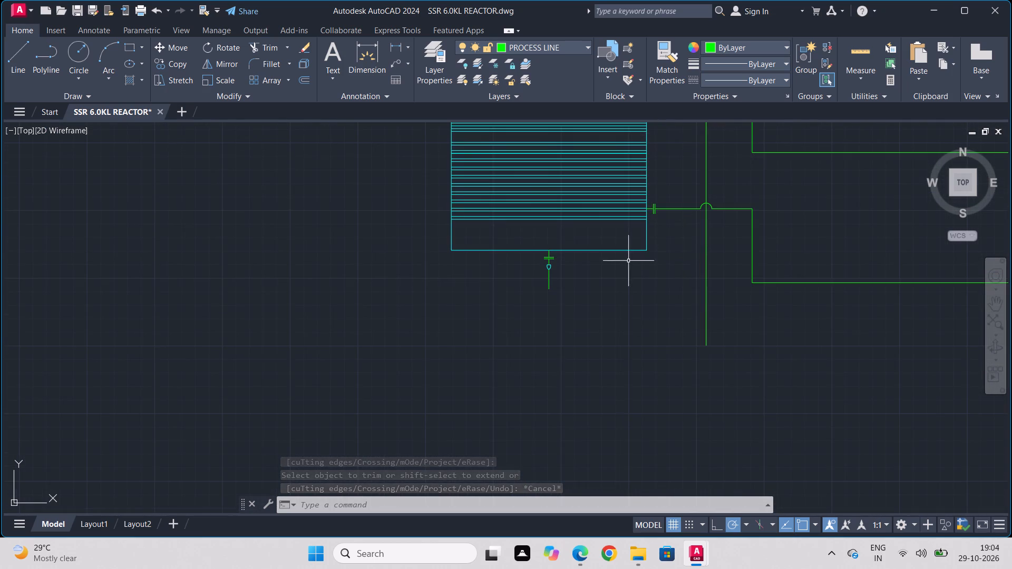
scroll(447, 290, down, 2)
scroll(603, 185, up, 2)
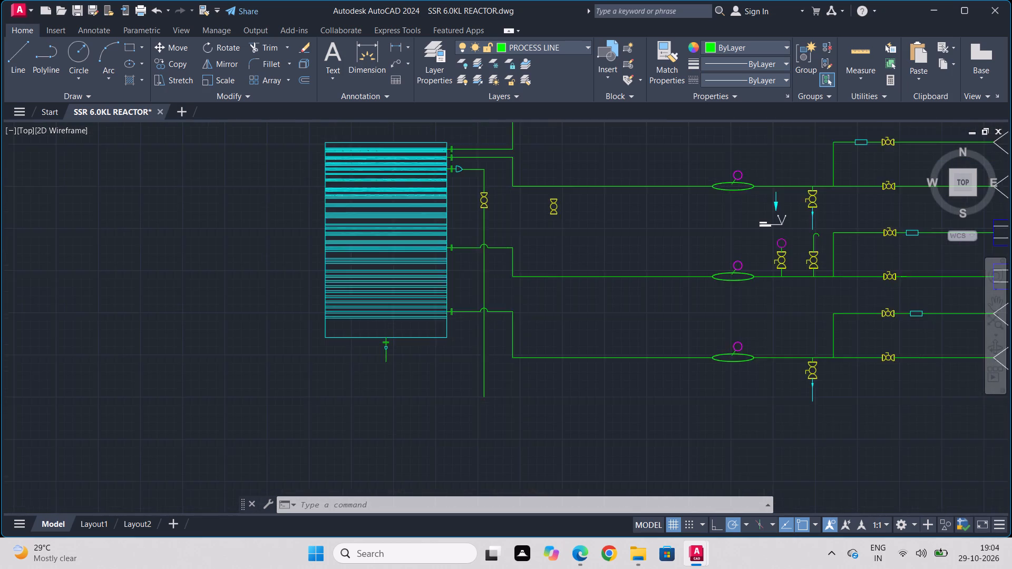
drag(556, 194, 549, 198)
click(466, 270)
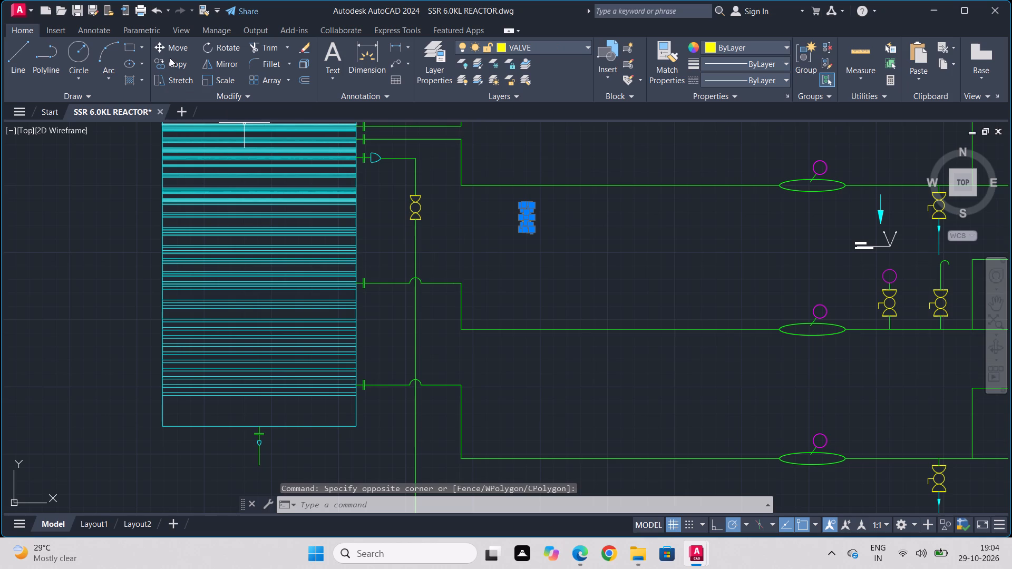
click(169, 58)
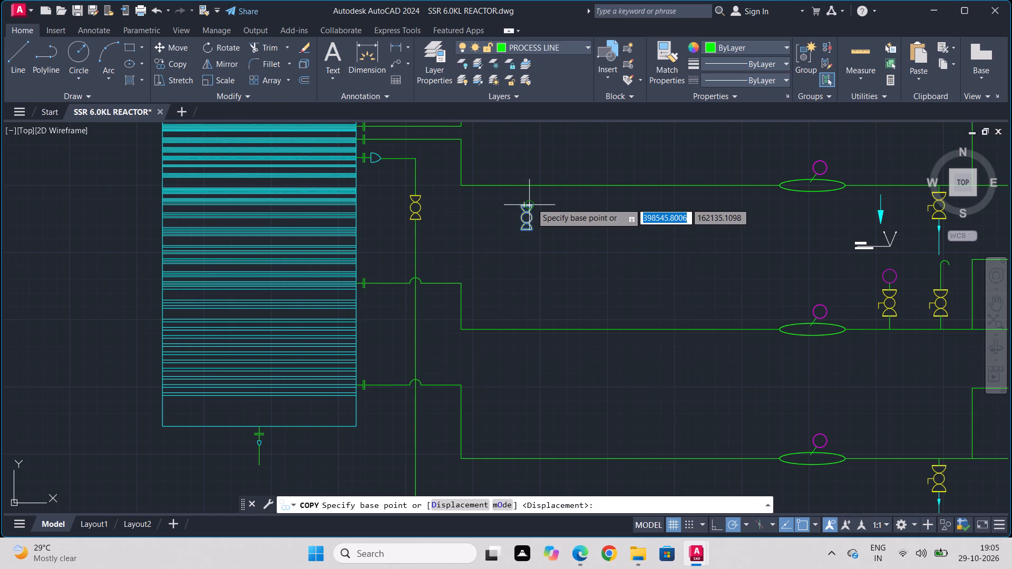
scroll(525, 199, up, 4)
click(521, 252)
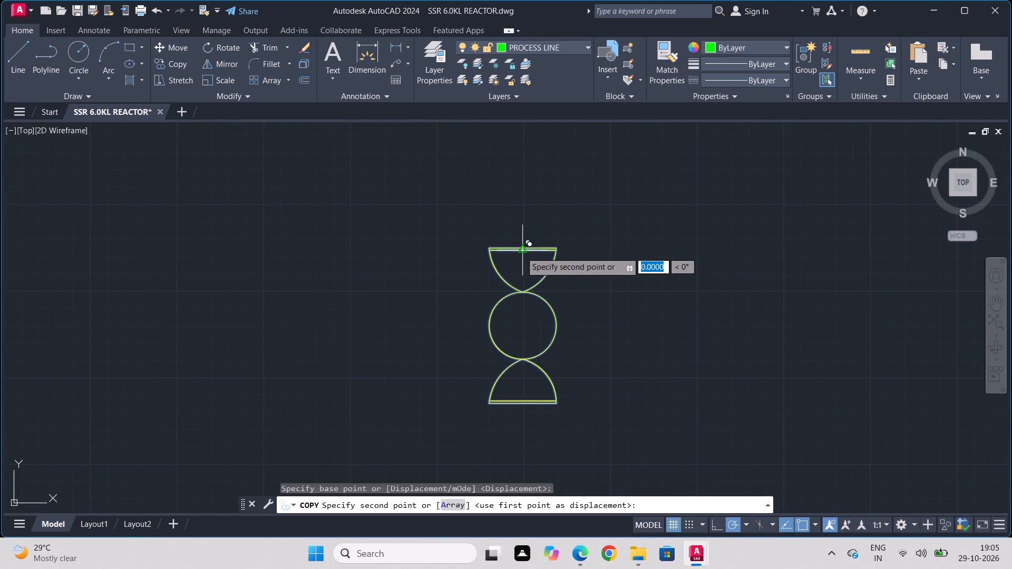
scroll(222, 340, down, 1)
scroll(219, 341, up, 1)
scroll(216, 342, down, 4)
middle_drag(103, 371, 570, 228)
middle_drag(439, 399, 599, 249)
scroll(599, 249, down, 1)
scroll(558, 312, up, 3)
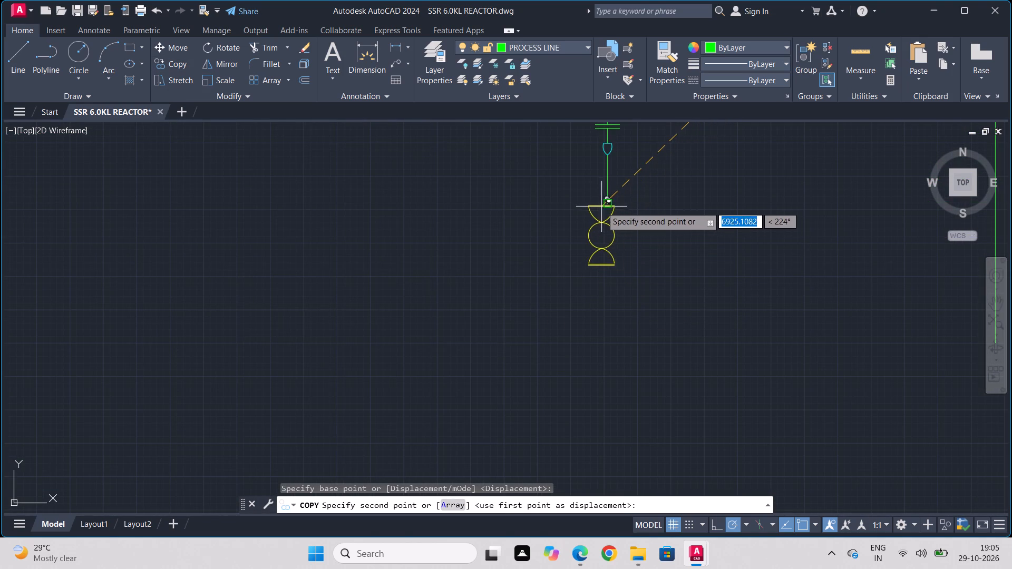
double_click(609, 202)
scroll(394, 335, down, 1)
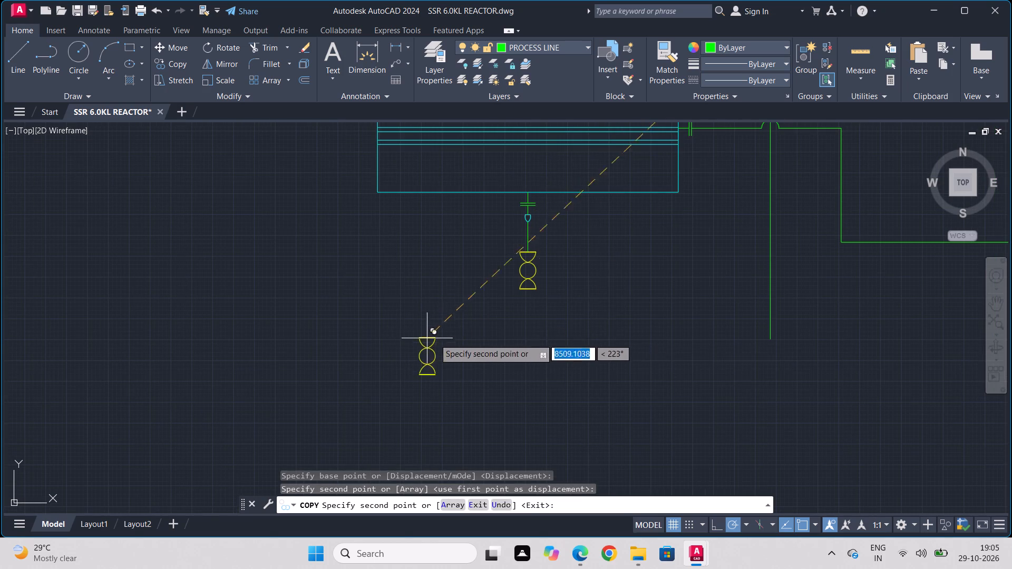
Place one more copy of the yellow valve symbol in the empty space left of the outlet valve and finish copying.
drag(345, 242, 345, 248)
key(Escape)
Scale the whole pointed symbol under the block's bottom flange about 1.94 times about its top edge's midpoint.
scroll(537, 202, up, 4)
click(514, 201)
click(489, 282)
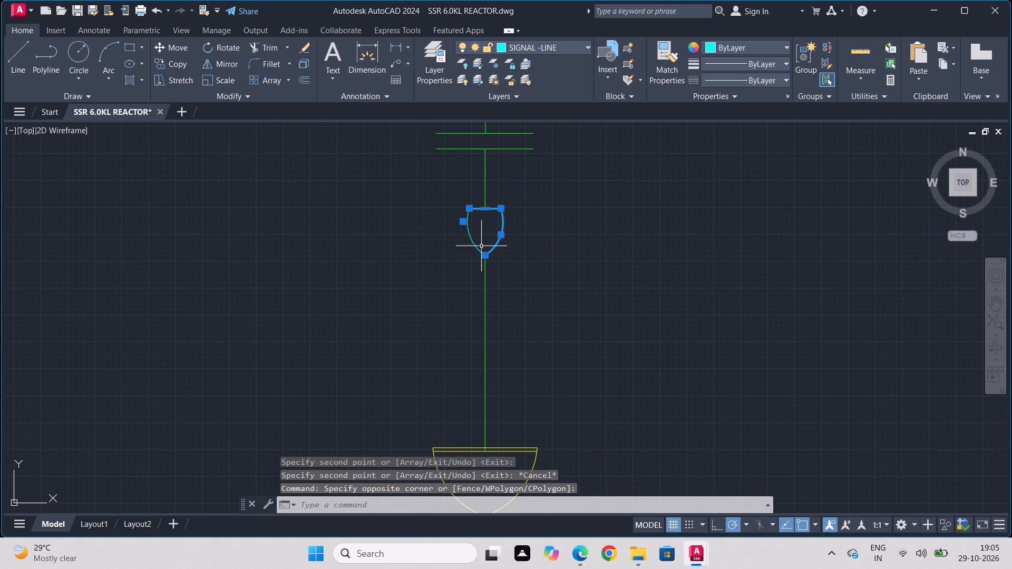
click(477, 193)
click(457, 276)
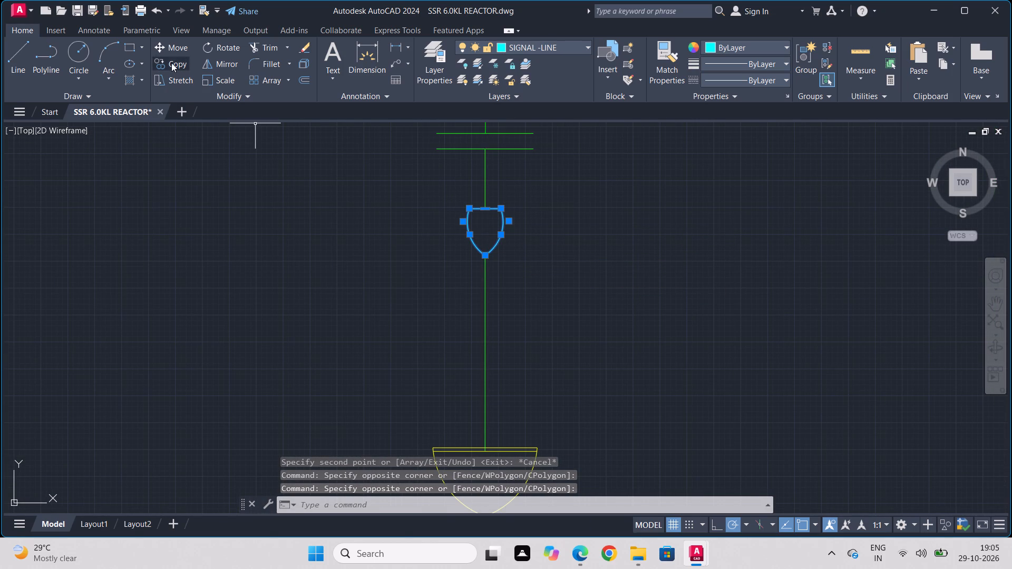
click(218, 88)
click(220, 81)
click(483, 209)
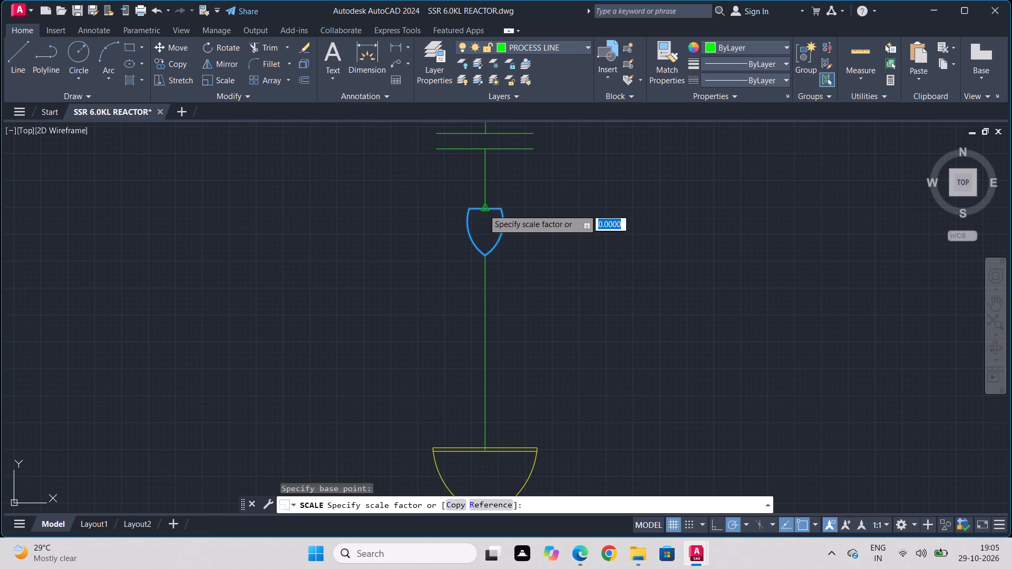
click(516, 175)
Trim the piece of the green vertical line that lies inside the enlarged pointed symbol.
text(tr)
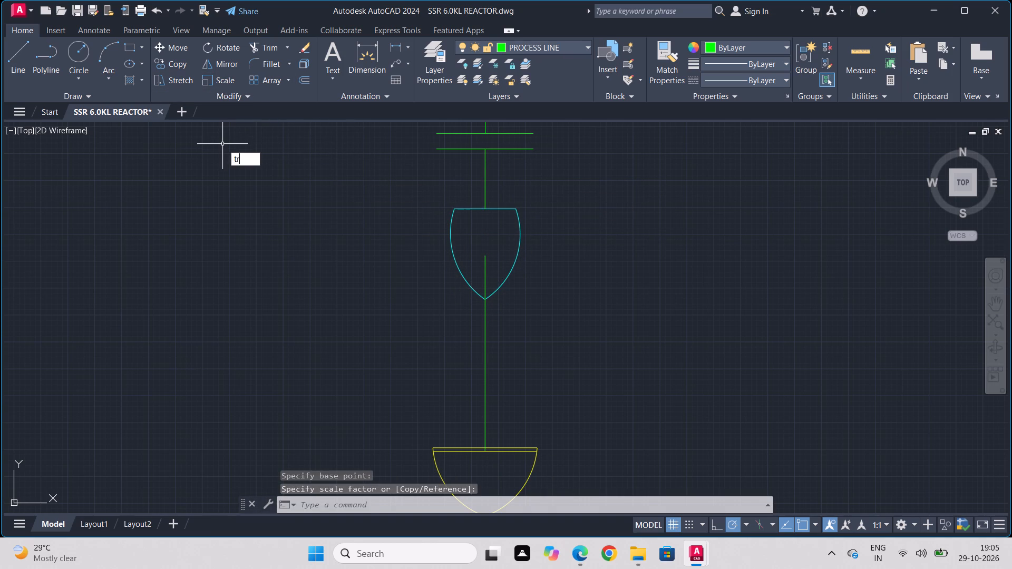
key(Return)
drag(475, 258, 490, 271)
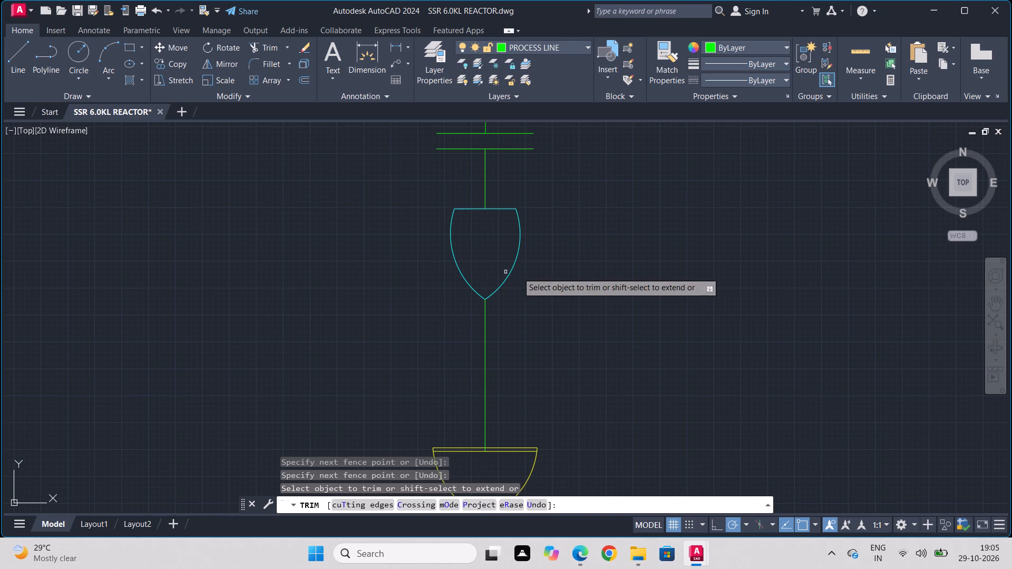
key(Escape)
Draw a short vertical line straight down from the midpoint of the outlet valve's bottom edge.
scroll(627, 389, down, 3)
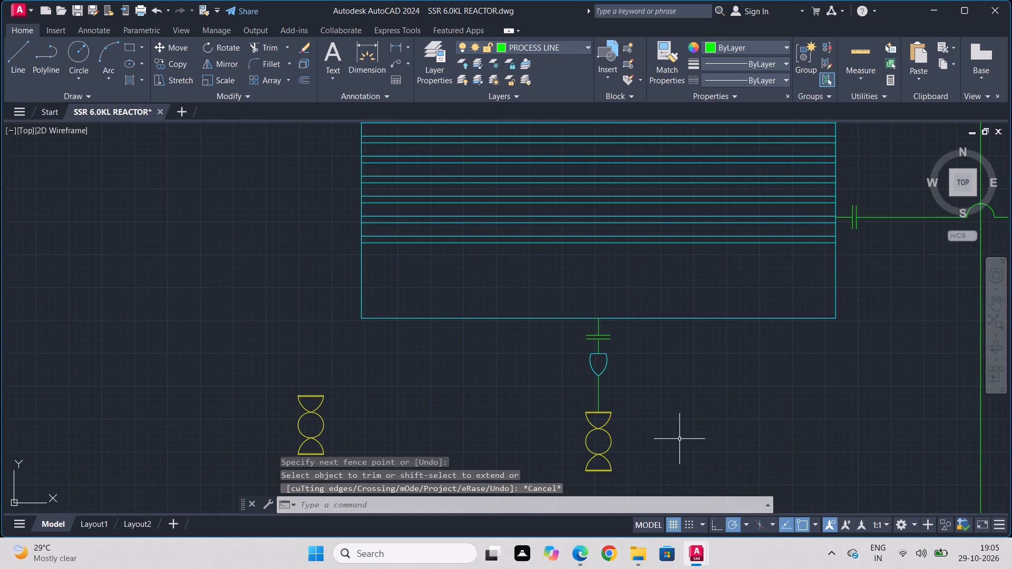
middle_drag(680, 439, 617, 249)
scroll(616, 248, down, 1)
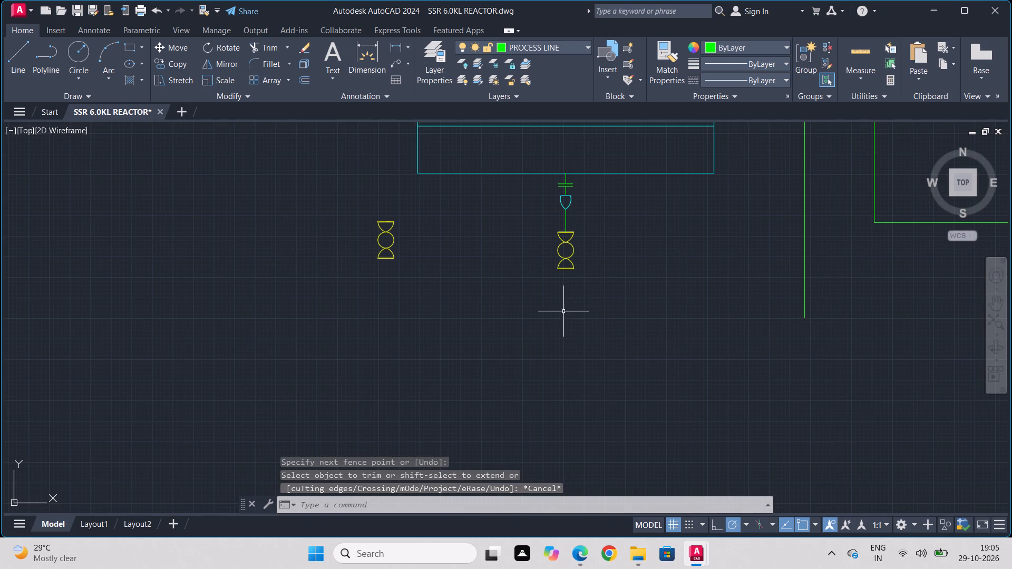
key(l)
key(Return)
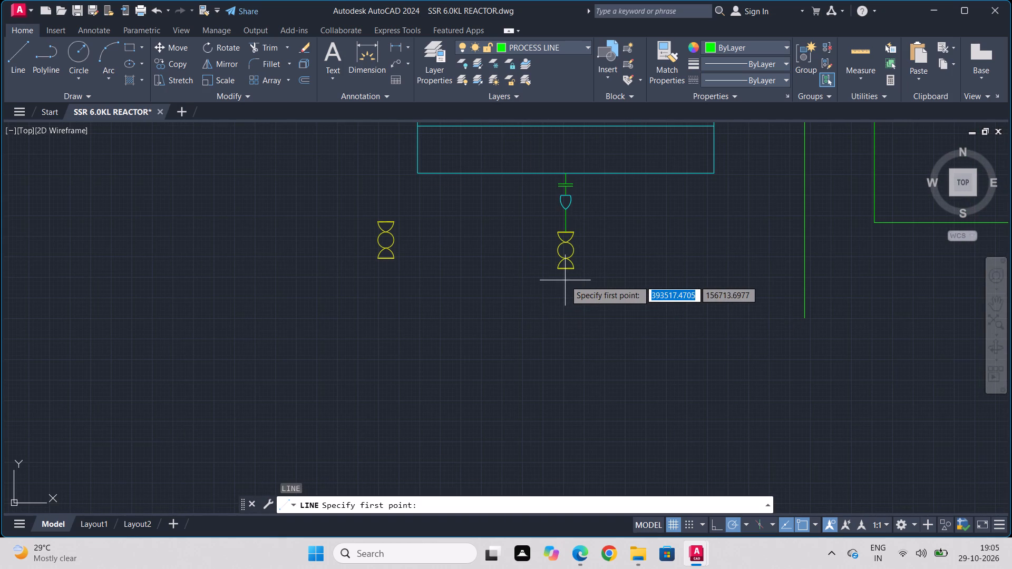
scroll(565, 280, up, 2)
click(559, 246)
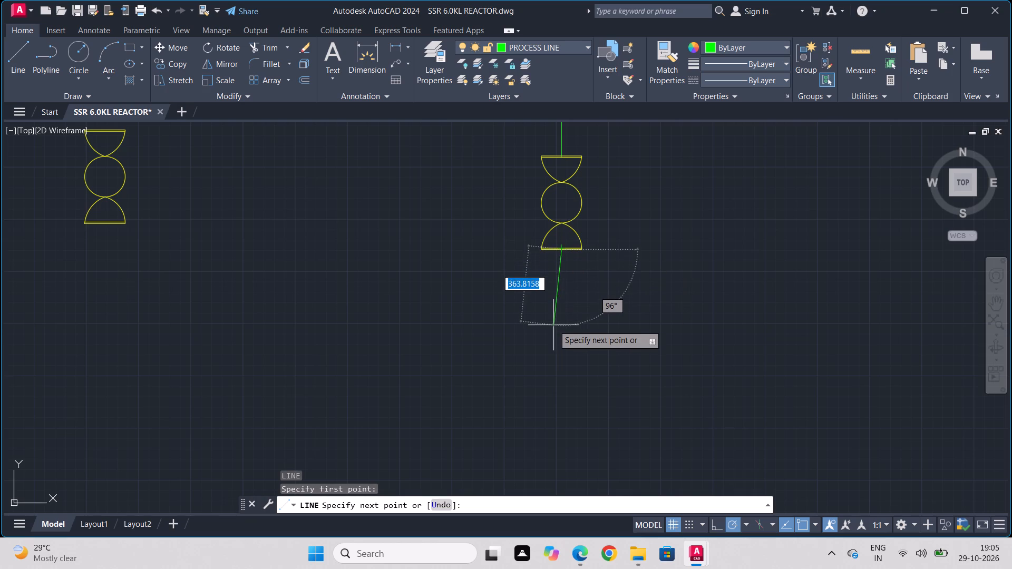
click(558, 332)
key(Escape)
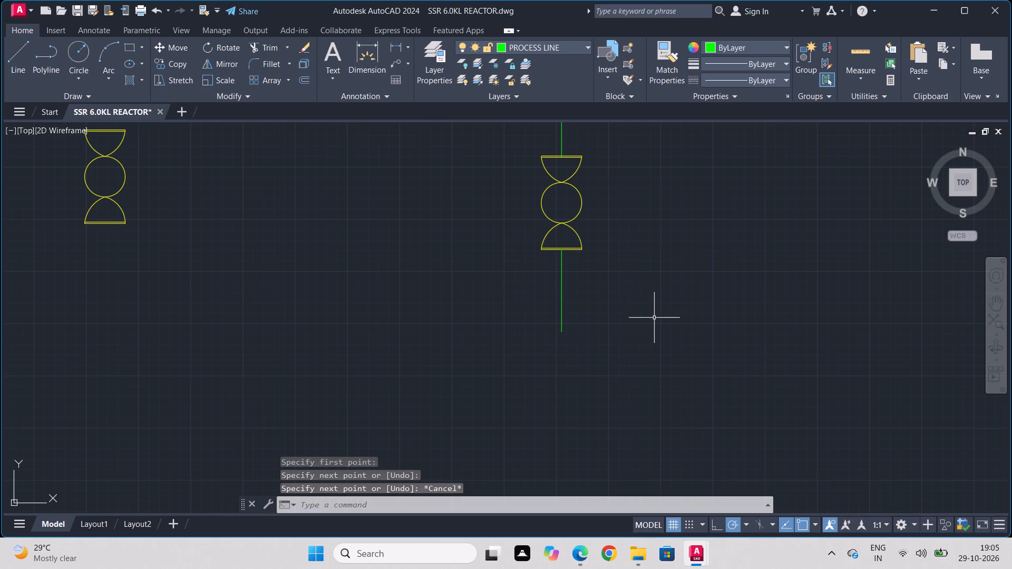
Draw a horizontal line about 2854 units long from the short line's lower end to the long green vertical line.
key(l)
key(Return)
drag(563, 332, 572, 330)
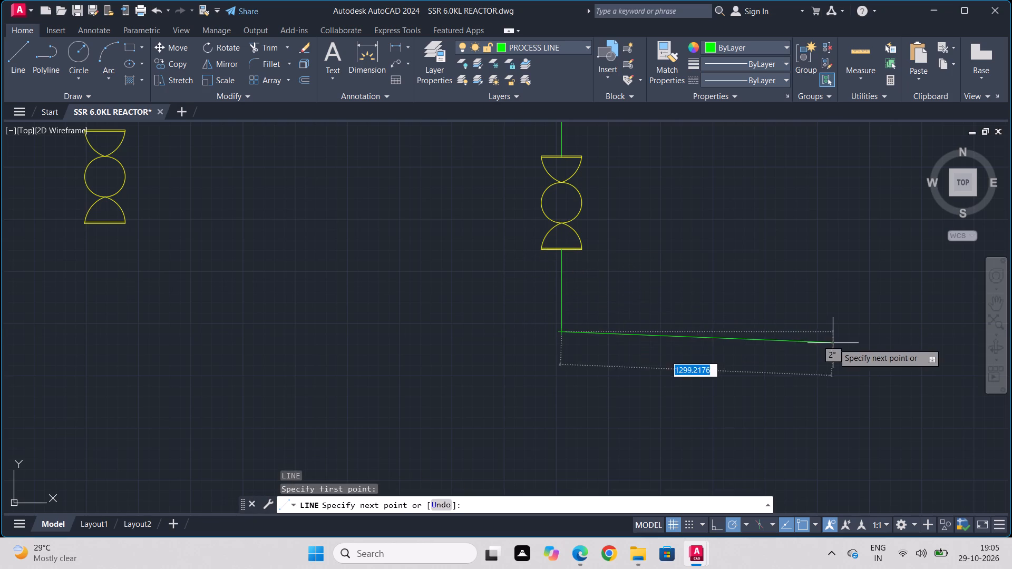
scroll(834, 342, down, 1)
middle_drag(834, 342, 461, 349)
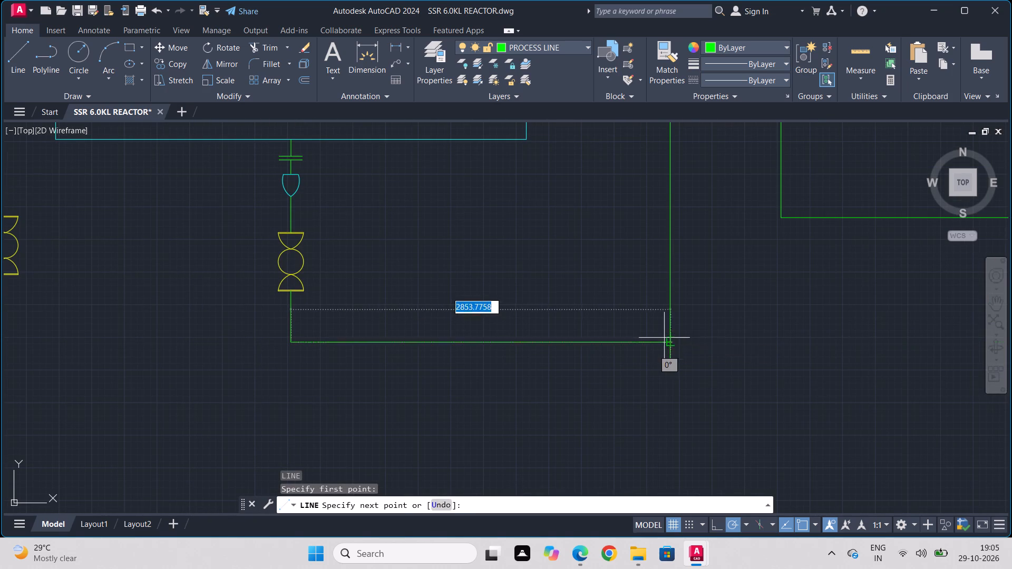
click(667, 339)
key(Escape)
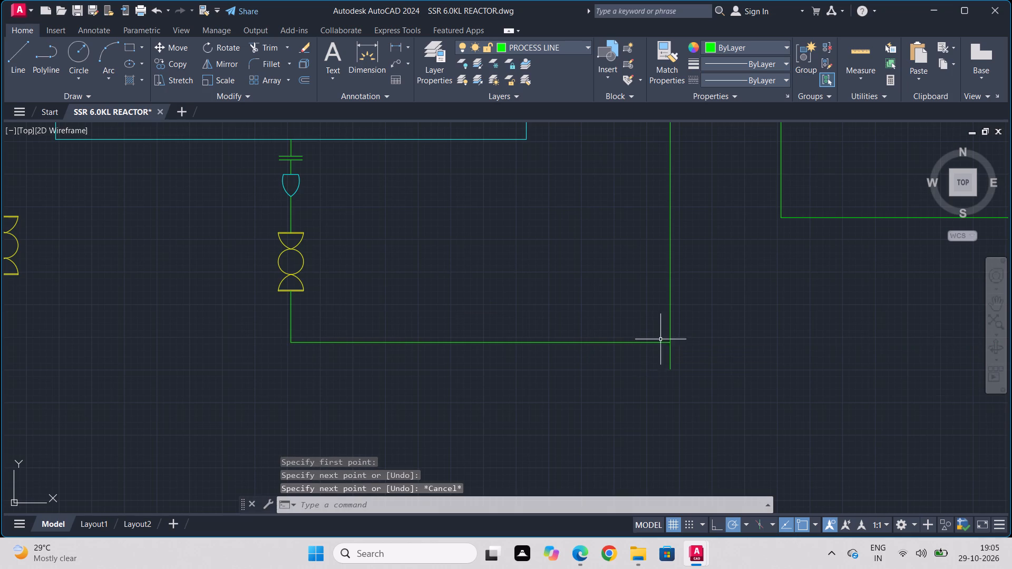
Continue the long green vertical line straight down from its lower end, well below the junction with the outlet line.
scroll(533, 376, down, 3)
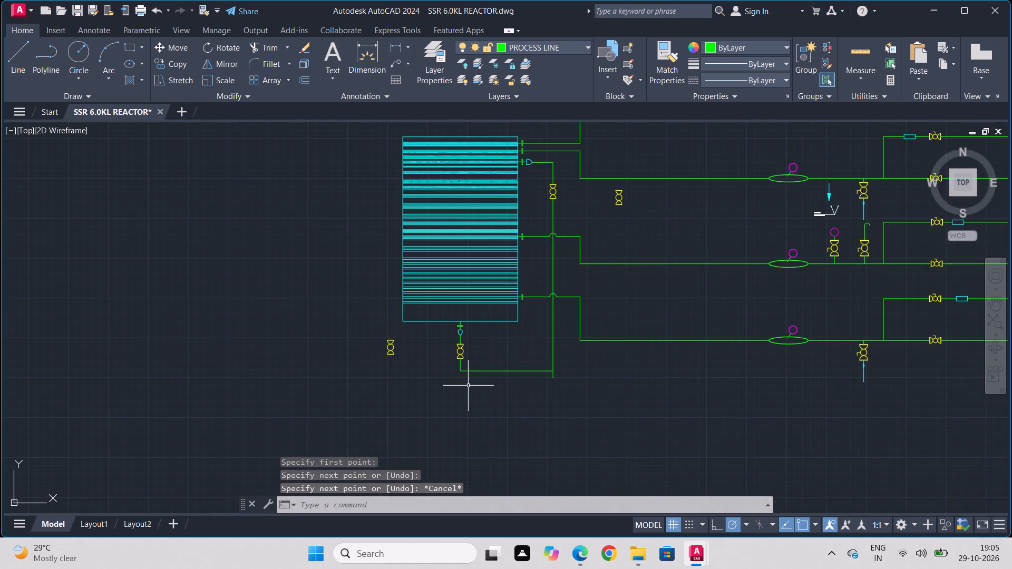
scroll(561, 383, up, 1)
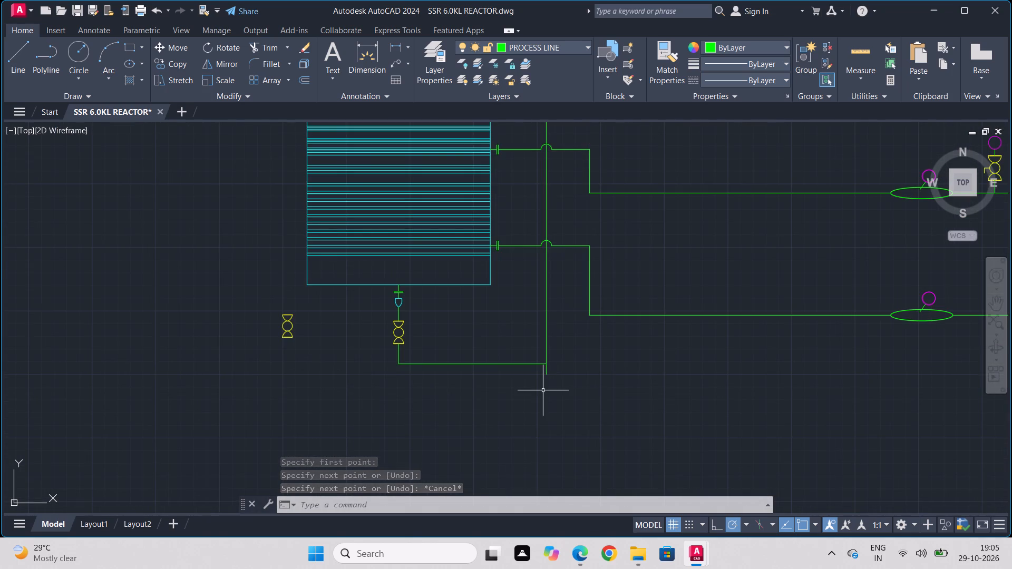
scroll(543, 390, up, 1)
key(l)
key(Return)
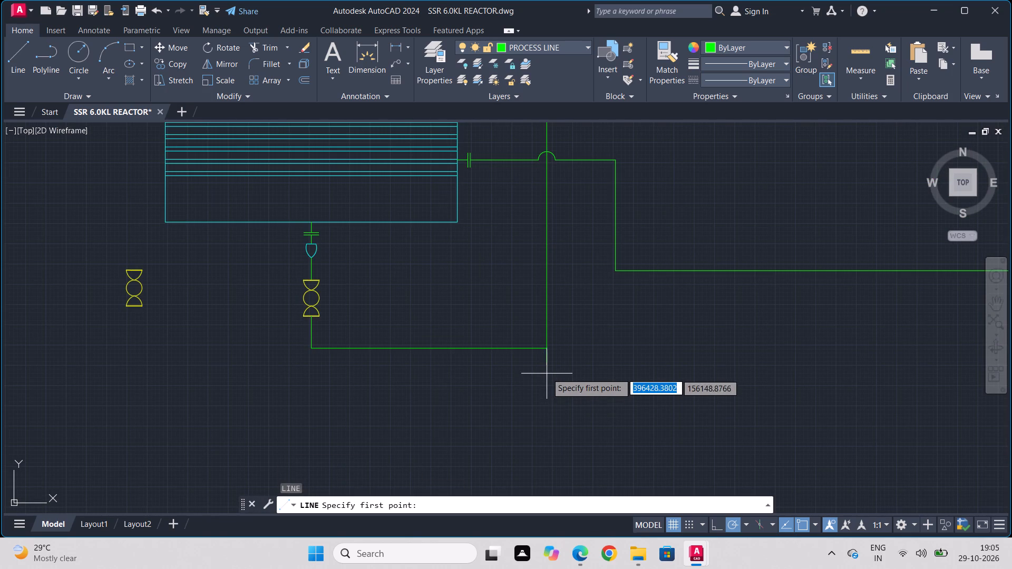
click(547, 364)
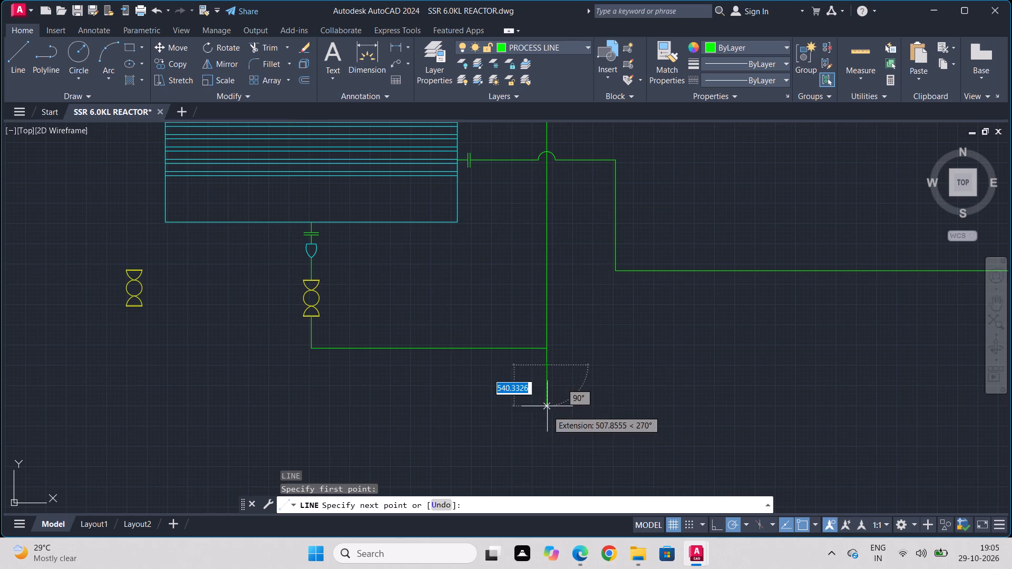
scroll(540, 439, down, 2)
middle_drag(541, 433, 543, 268)
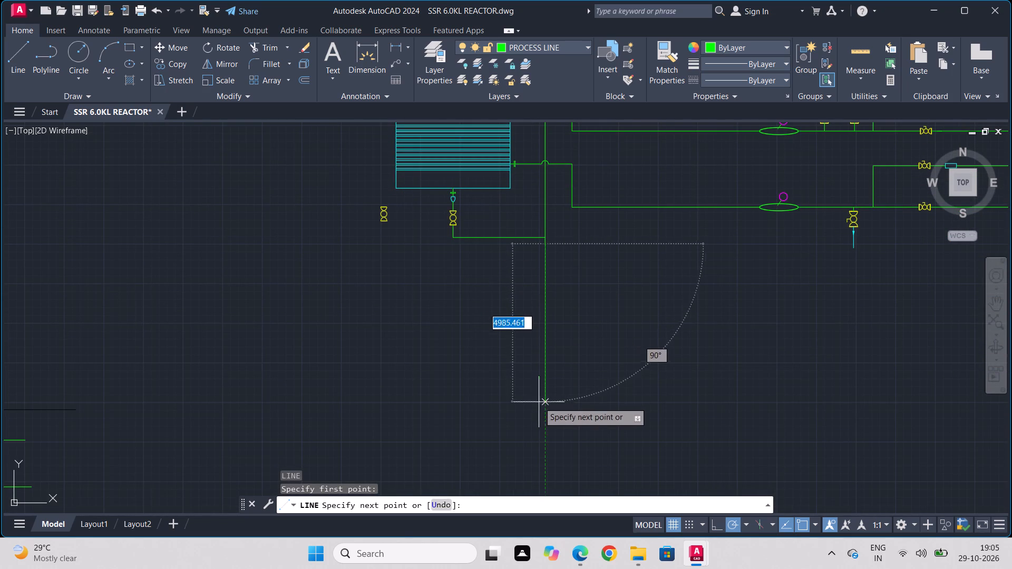
click(544, 423)
key(Escape)
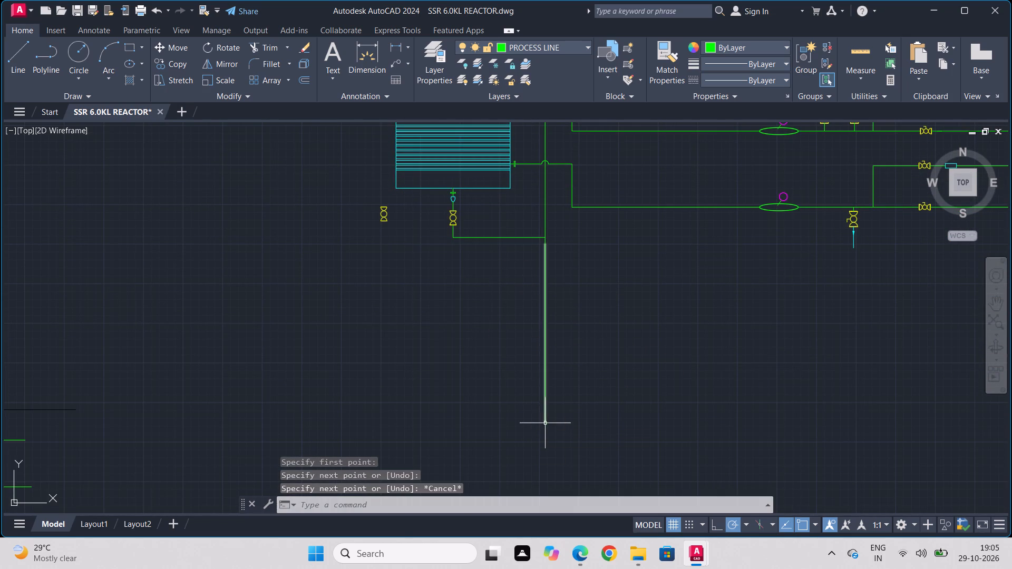
Copy the handled valve symbol above the cyan drain arrow by its top edge's midpoint onto the long vertical line below the outlet junction.
scroll(820, 232, up, 2)
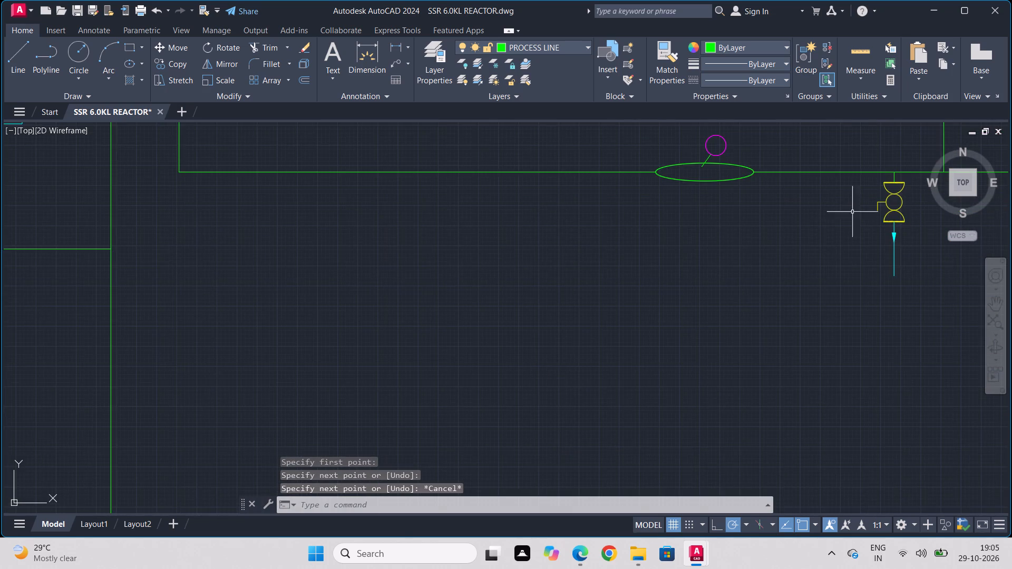
middle_drag(858, 209, 561, 362)
scroll(588, 349, up, 3)
drag(658, 291, 652, 311)
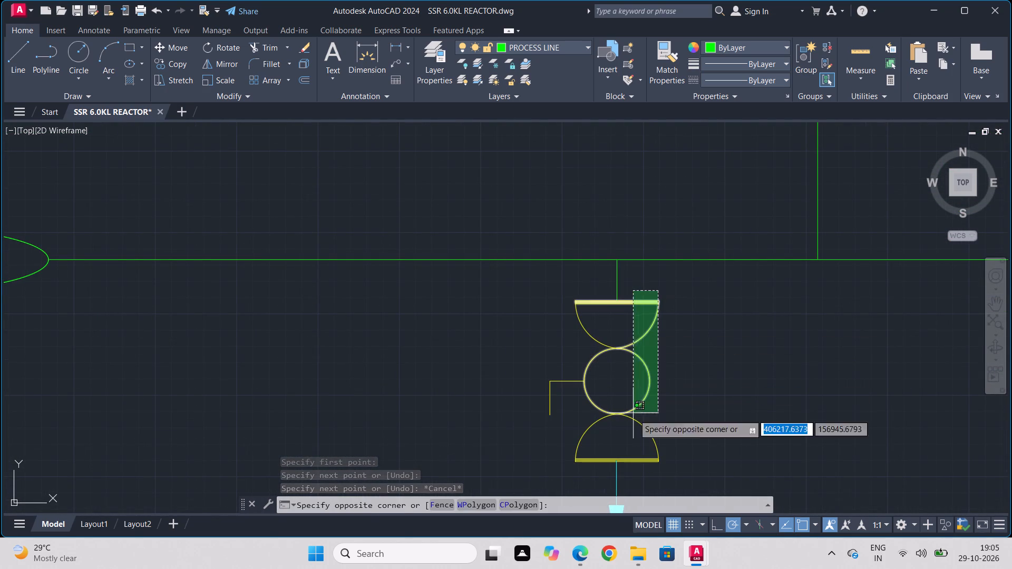
click(634, 486)
drag(601, 284, 591, 304)
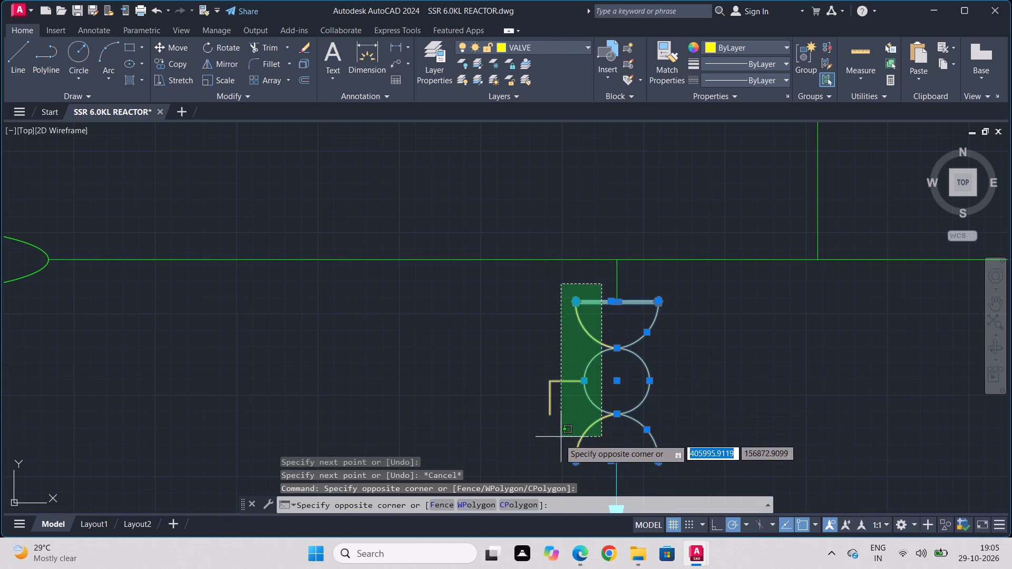
click(536, 469)
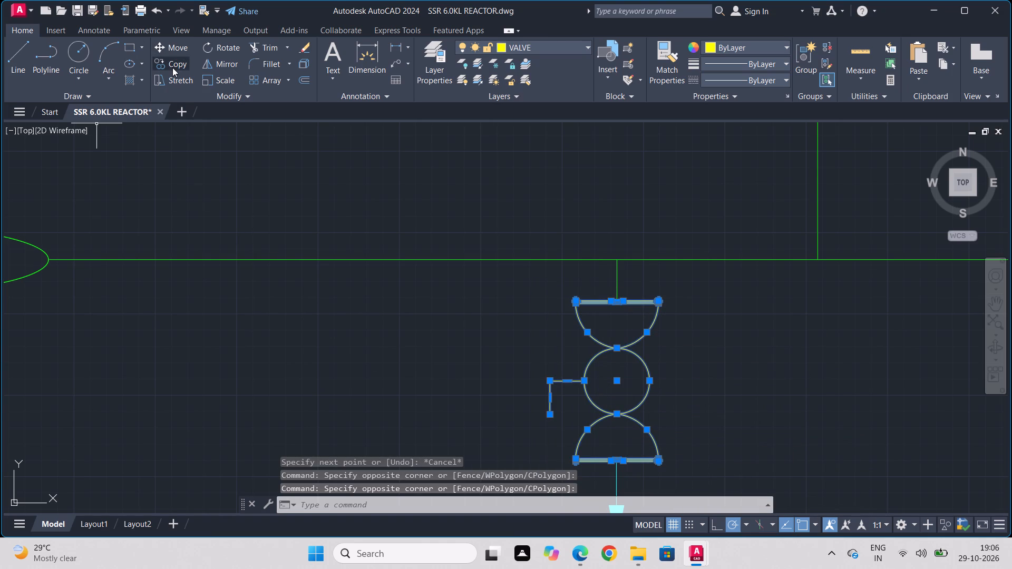
click(172, 67)
drag(619, 299, 611, 301)
scroll(242, 370, down, 1)
middle_drag(242, 370, 604, 298)
scroll(599, 294, down, 1)
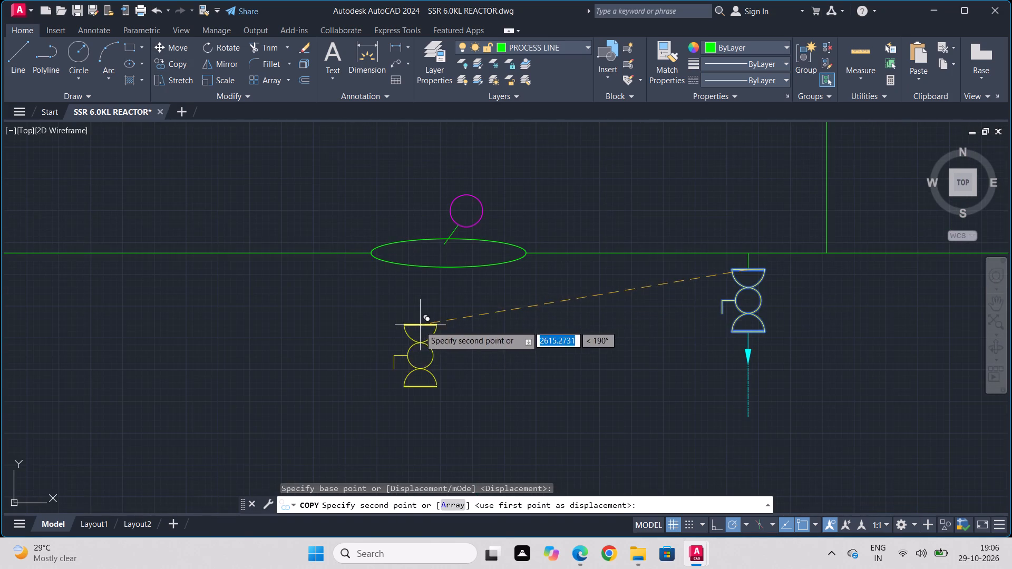
scroll(339, 342, down, 1)
middle_drag(196, 328, 215, 327)
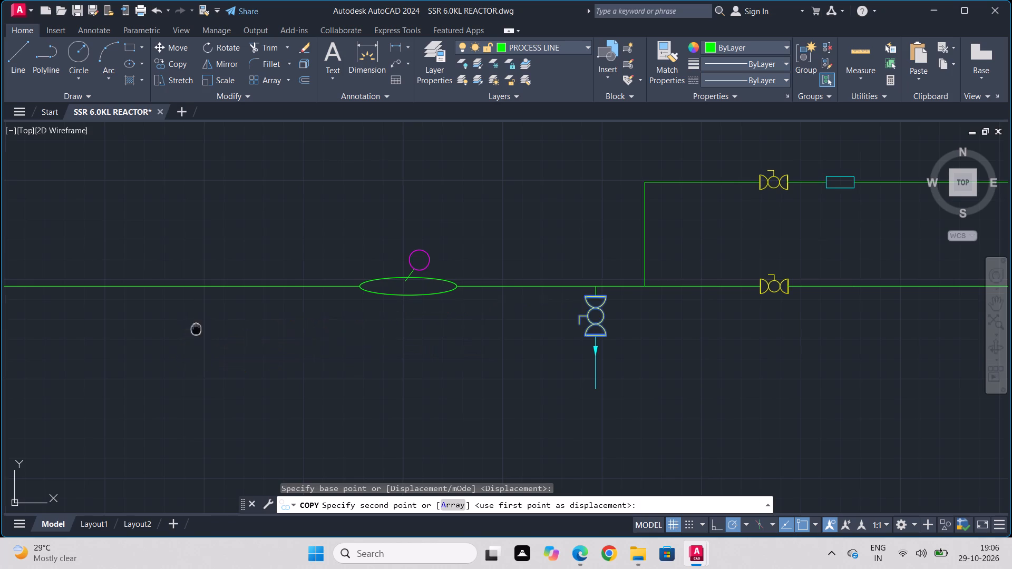
middle_drag(215, 327, 511, 309)
scroll(512, 309, down, 1)
middle_drag(353, 370, 537, 327)
scroll(467, 336, up, 2)
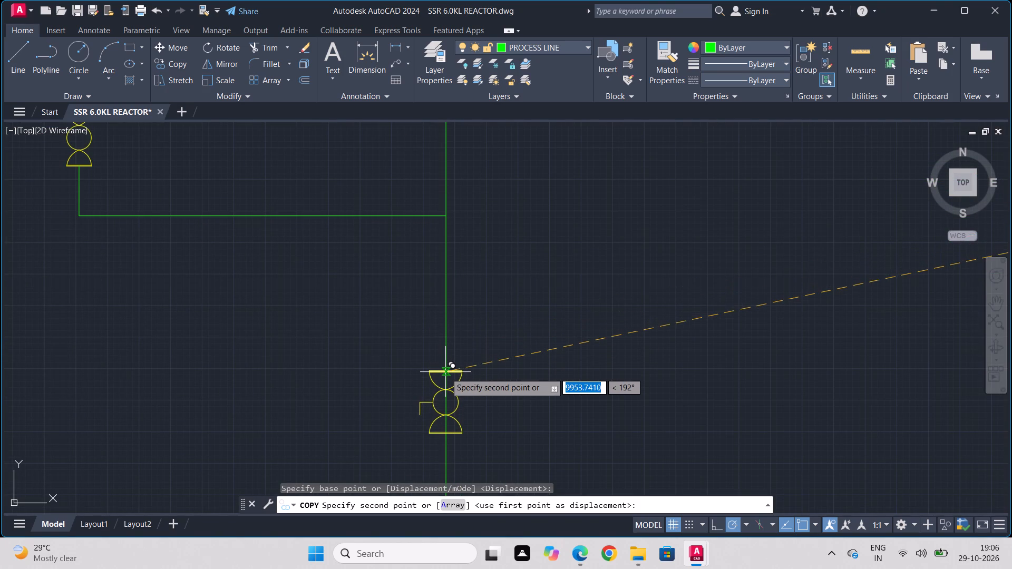
click(445, 374)
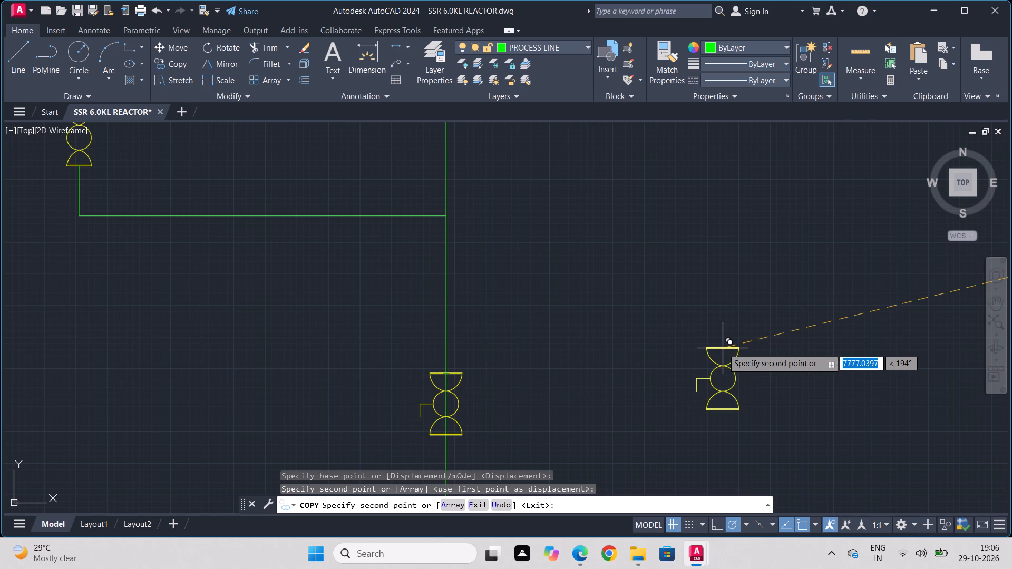
Place a second copy of the handled valve in the empty space right of the vertical line and finish copying.
click(688, 327)
key(Escape)
Rotate the second handled valve copy 270° about its top edge's midpoint so it lies horizontally with its handle up.
drag(732, 282, 687, 326)
click(629, 415)
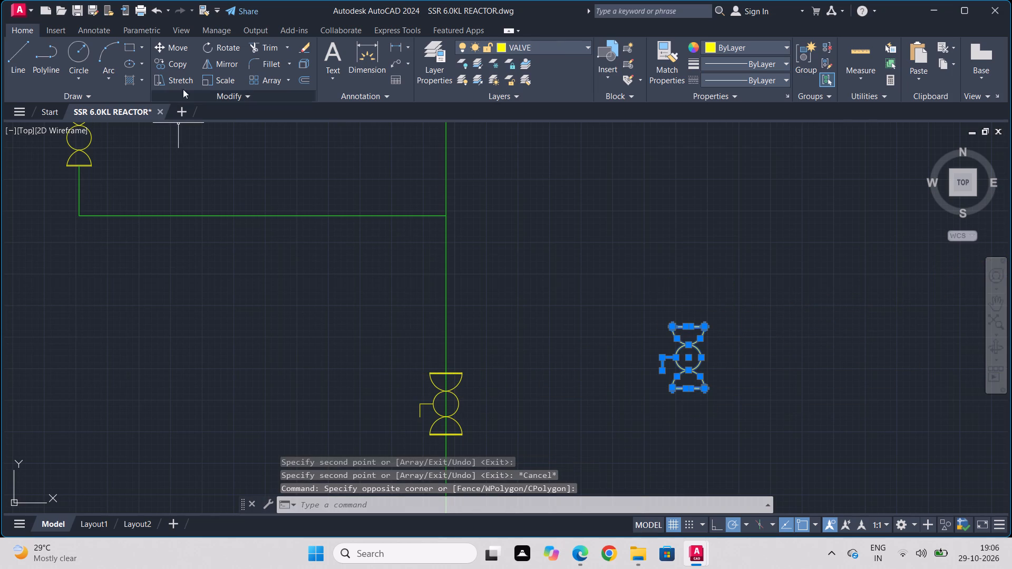
click(226, 41)
click(685, 327)
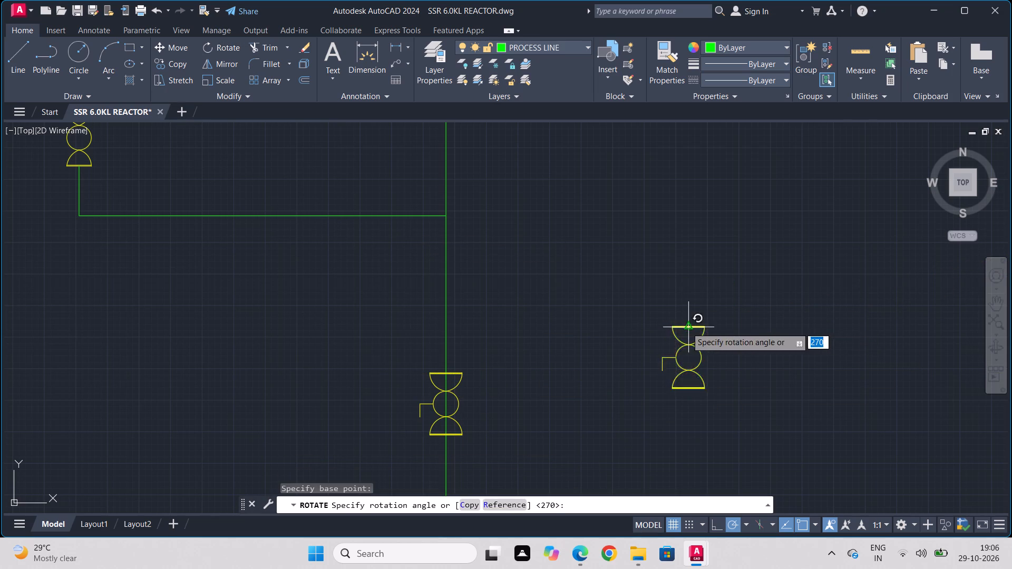
click(687, 441)
Move the horizontal valve by its left edge's midpoint about 956 units toward the vertical line, beside the inline valve.
drag(750, 244, 696, 287)
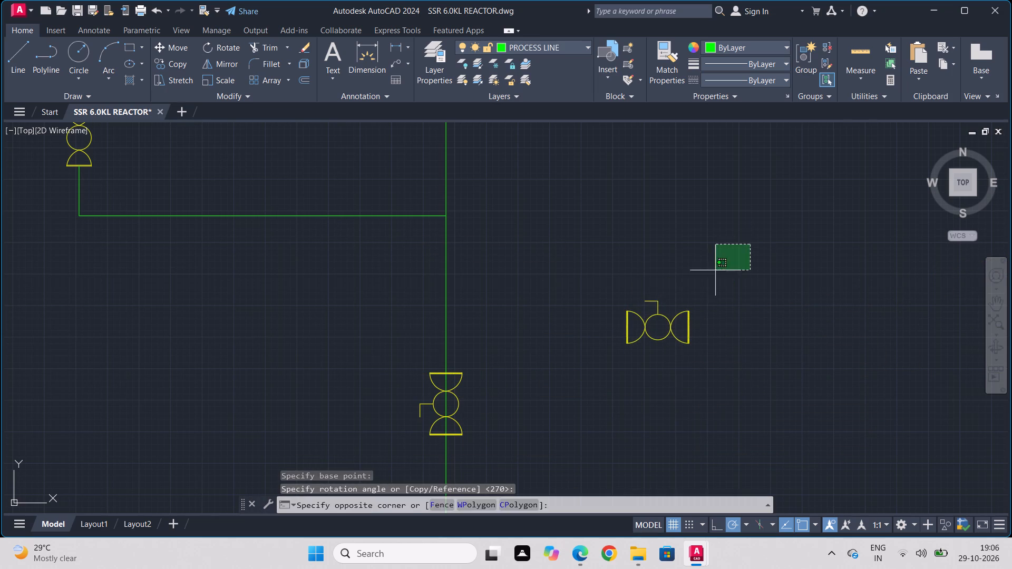
drag(696, 287, 571, 398)
drag(752, 269, 747, 269)
drag(547, 395, 543, 408)
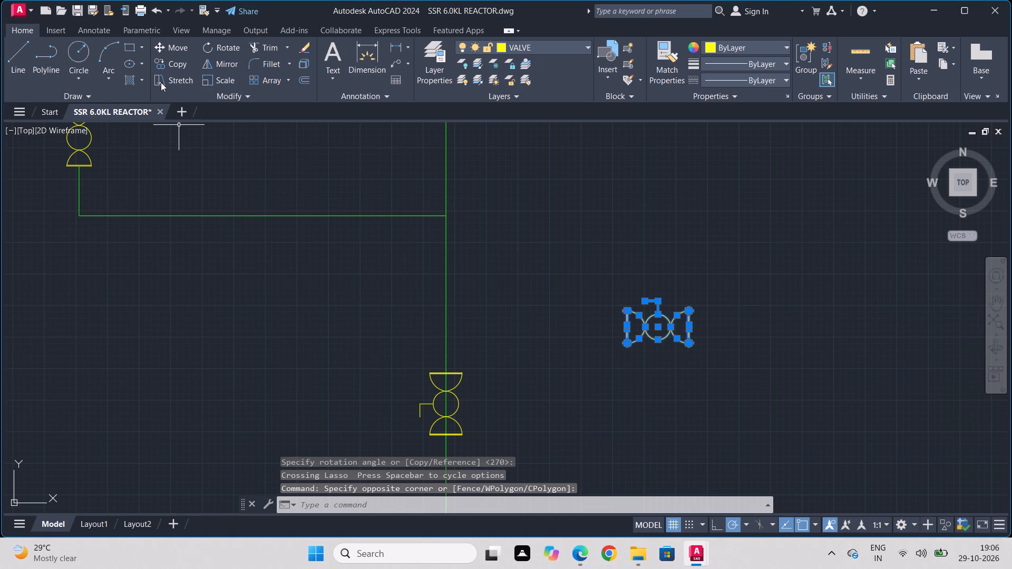
click(168, 43)
click(632, 328)
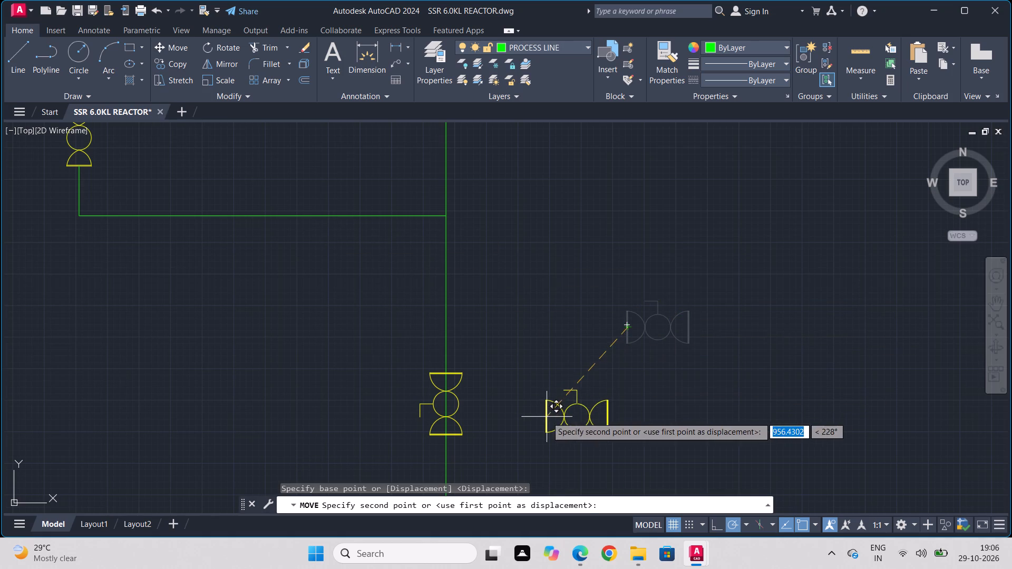
click(547, 417)
Make the THICKNESS layer current.
scroll(24, 307, down, 2)
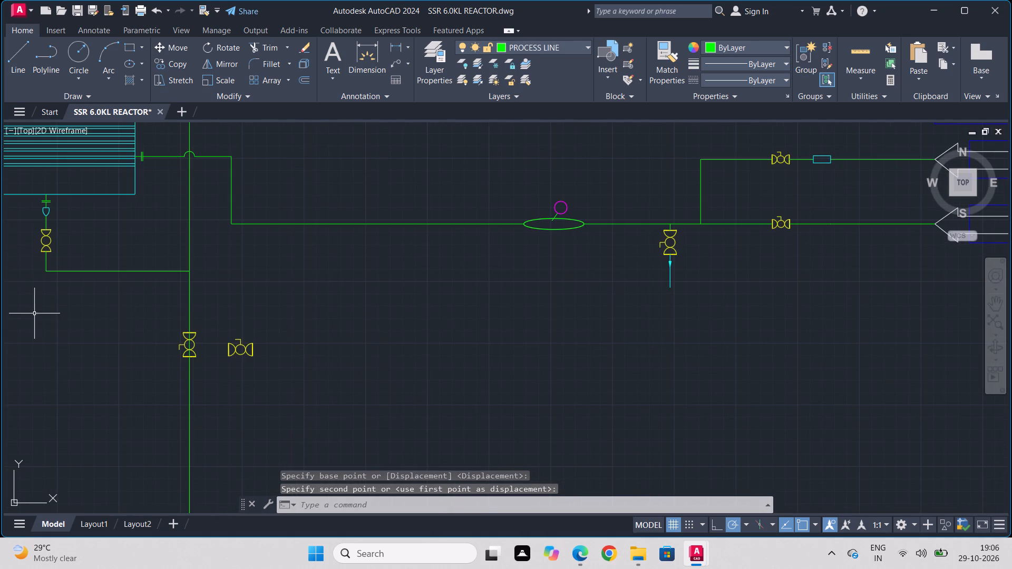
click(434, 52)
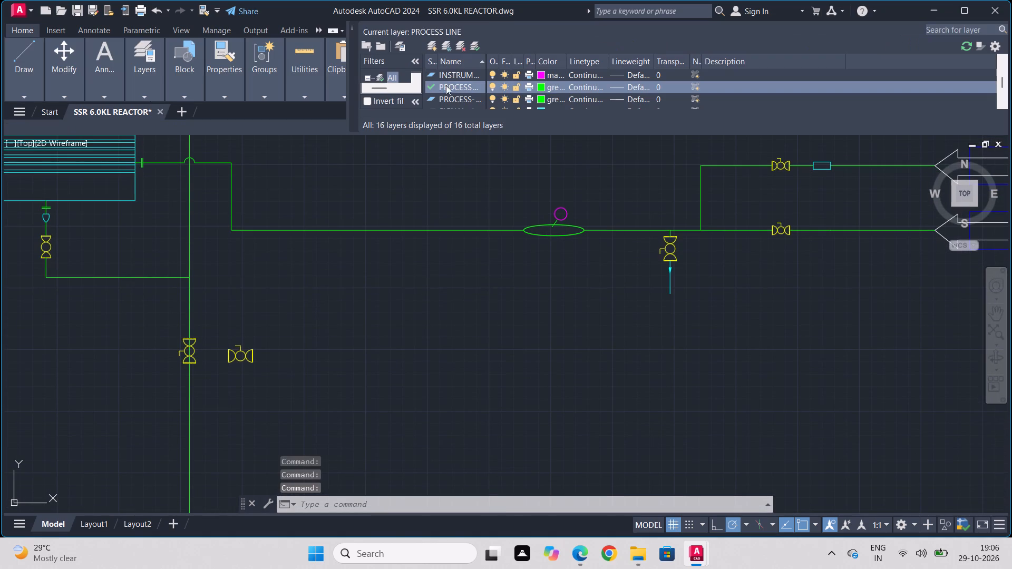
scroll(521, 108, down, 2)
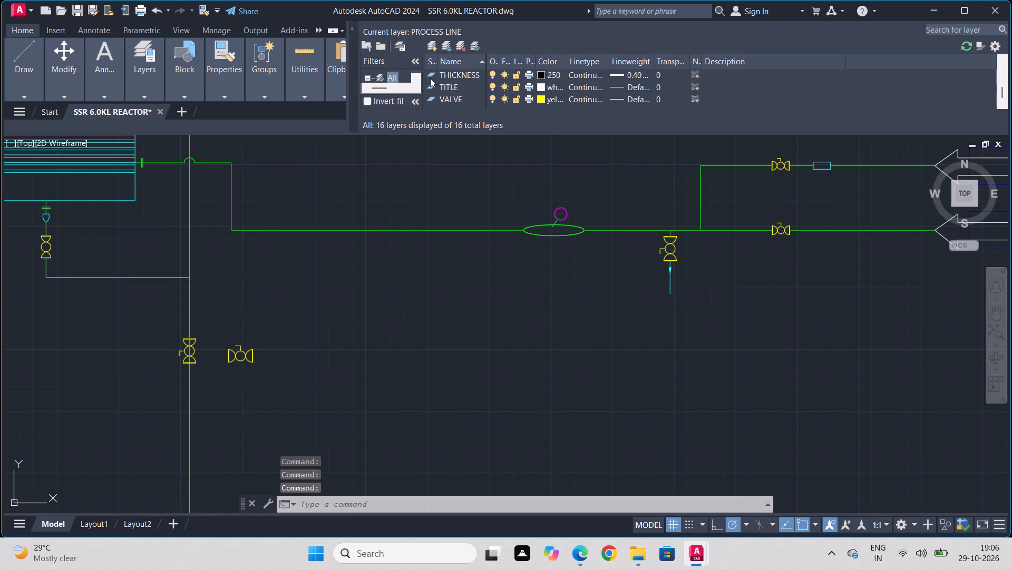
double_click(430, 78)
click(350, 28)
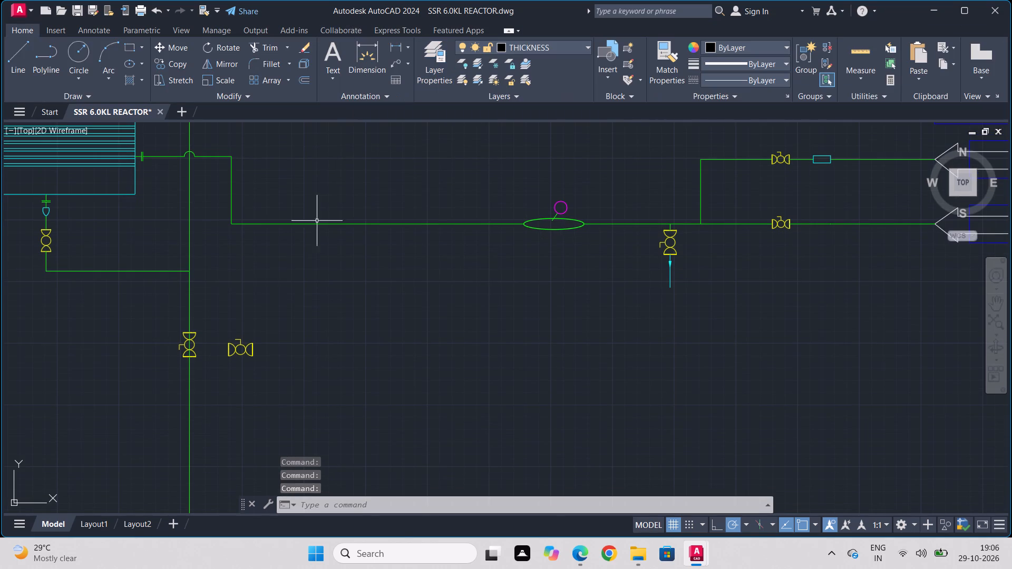
Draw a horizontal line about 14,200 units long leftward from the vertical process line, between the outlet junction and the inline valve.
middle_drag(146, 301, 485, 278)
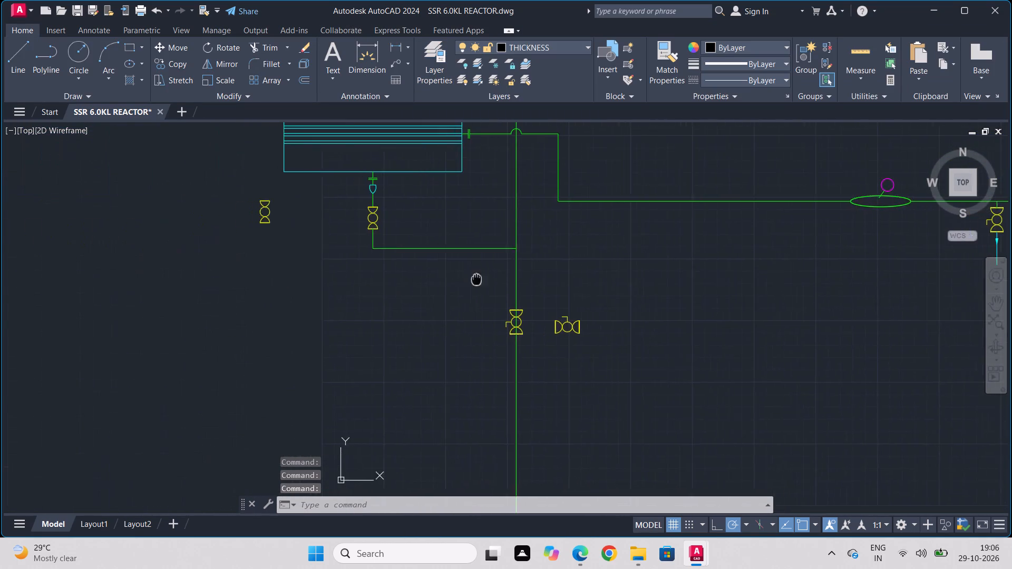
middle_drag(485, 278, 499, 277)
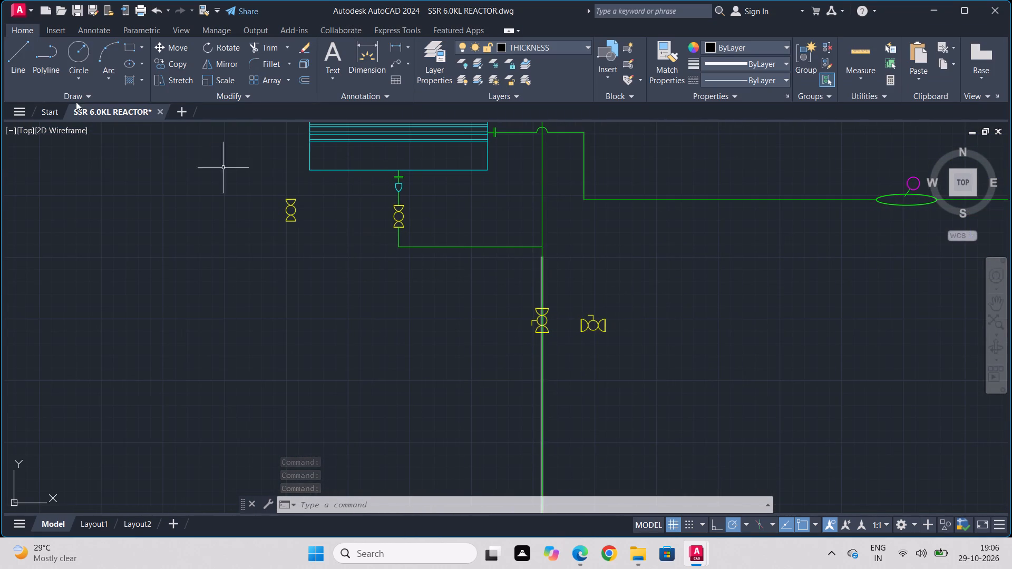
click(19, 46)
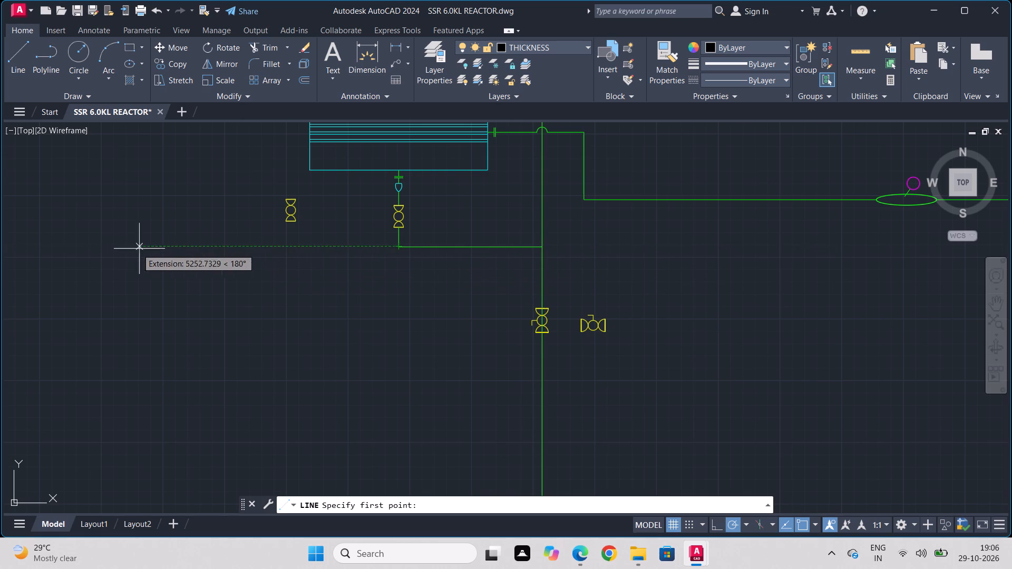
click(542, 277)
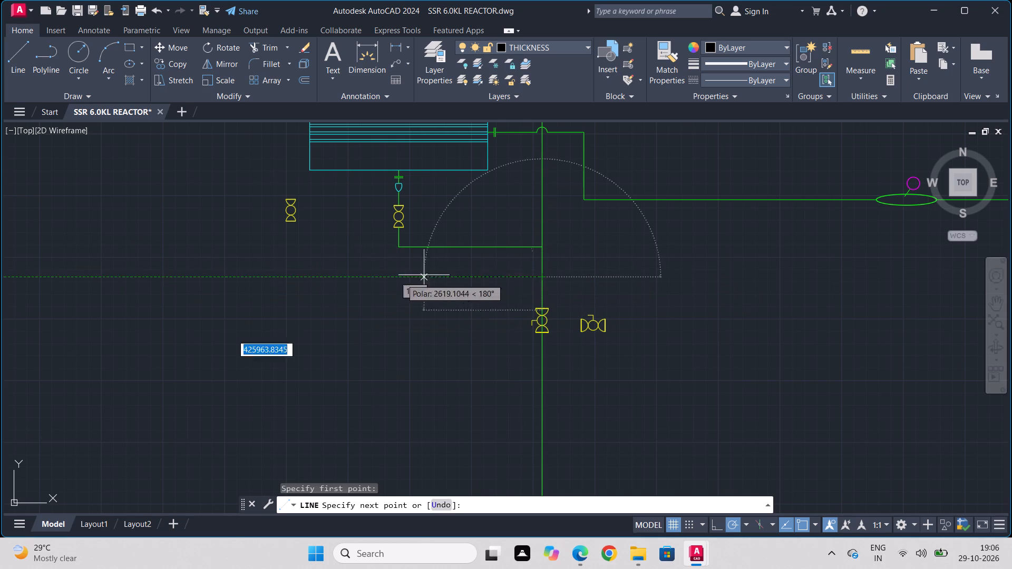
scroll(15, 283, down, 2)
middle_drag(16, 283, 196, 305)
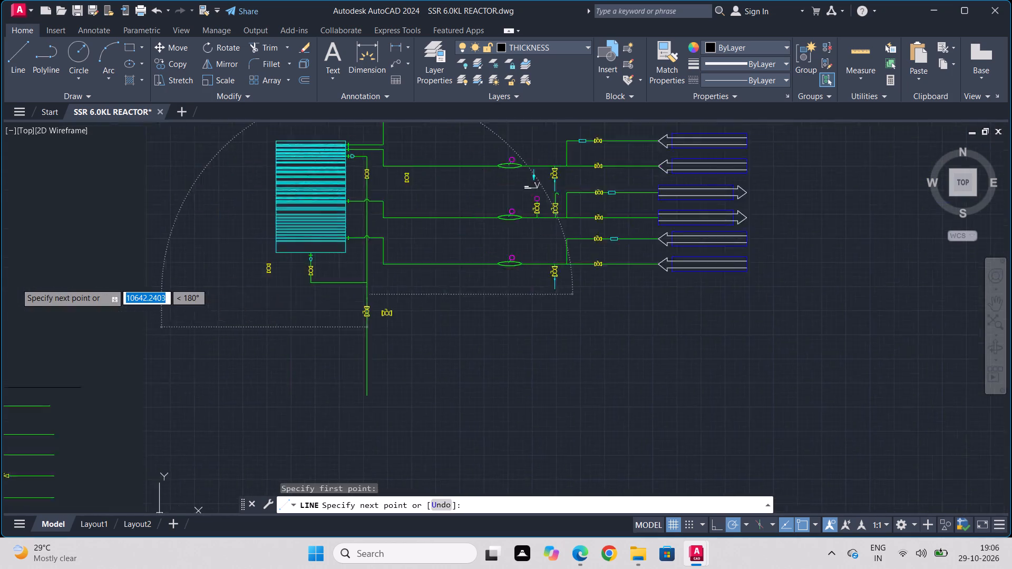
middle_drag(196, 305, 331, 311)
click(262, 312)
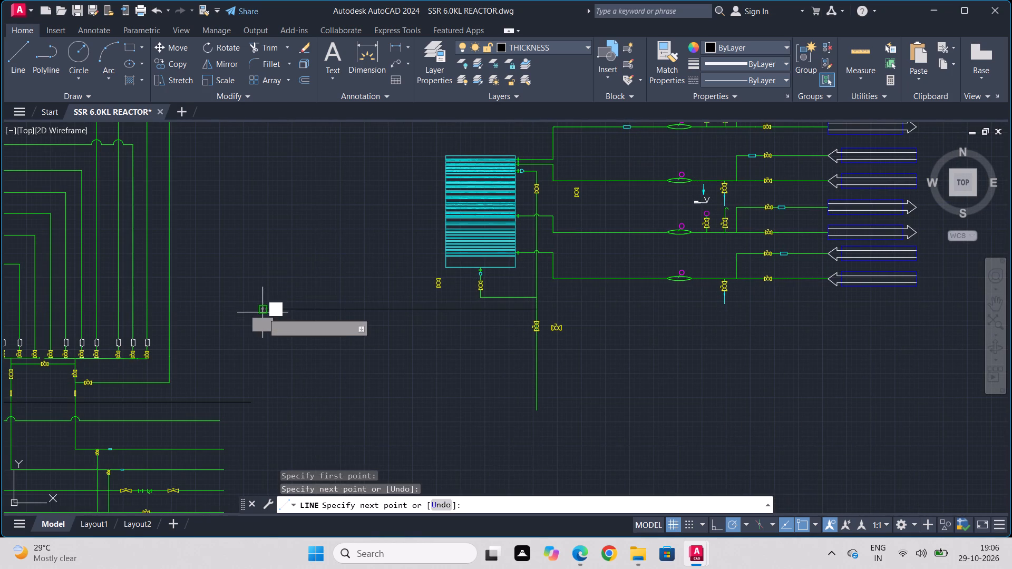
key(Escape)
Stretch the horizontal line's right end past the arrow blocks, making it about 40,408 units long overall.
click(338, 291)
click(303, 346)
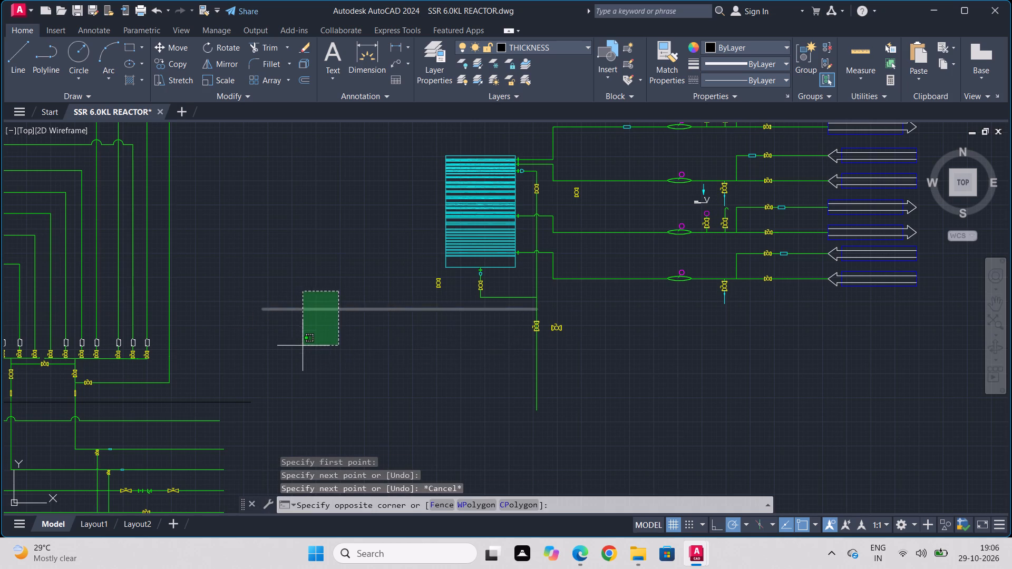
scroll(504, 299, up, 3)
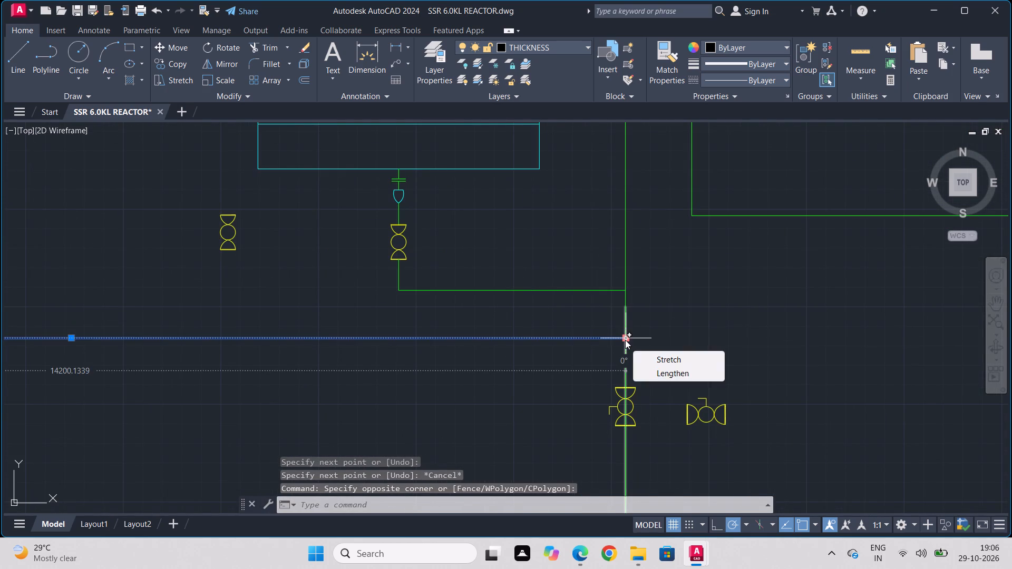
click(625, 340)
scroll(879, 341, down, 1)
middle_drag(879, 341, 418, 367)
scroll(369, 366, down, 1)
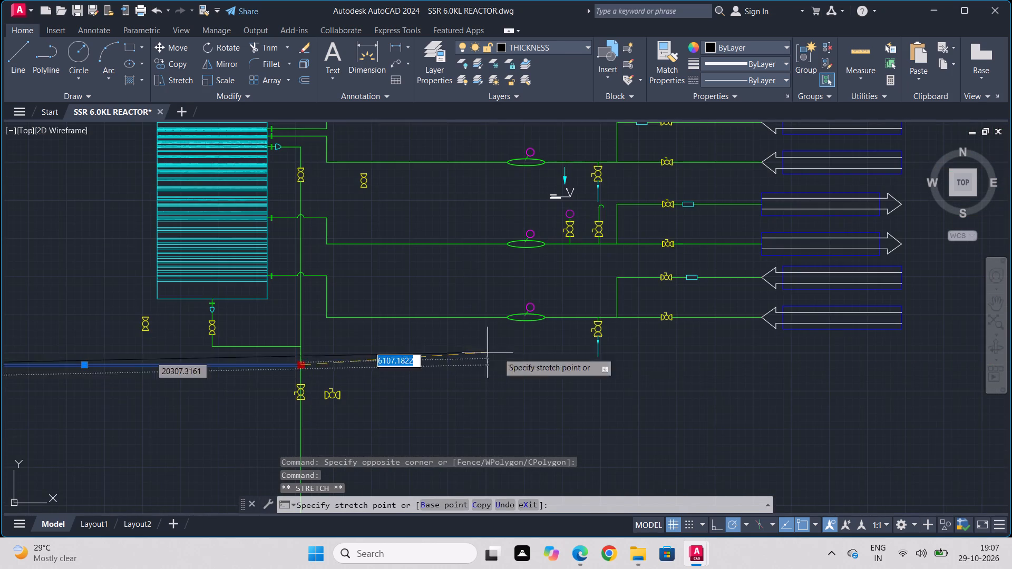
scroll(940, 359, down, 1)
middle_drag(940, 359, 753, 323)
click(854, 330)
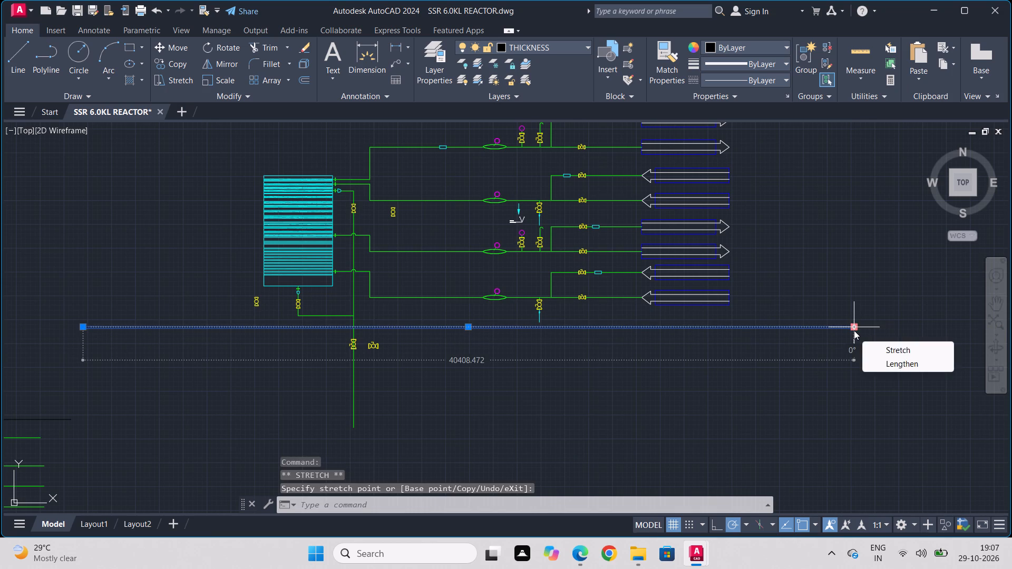
key(Escape)
key(Escape)
Set the long horizontal line's linetype to ACAD_ISO02W100.
click(684, 323)
click(601, 362)
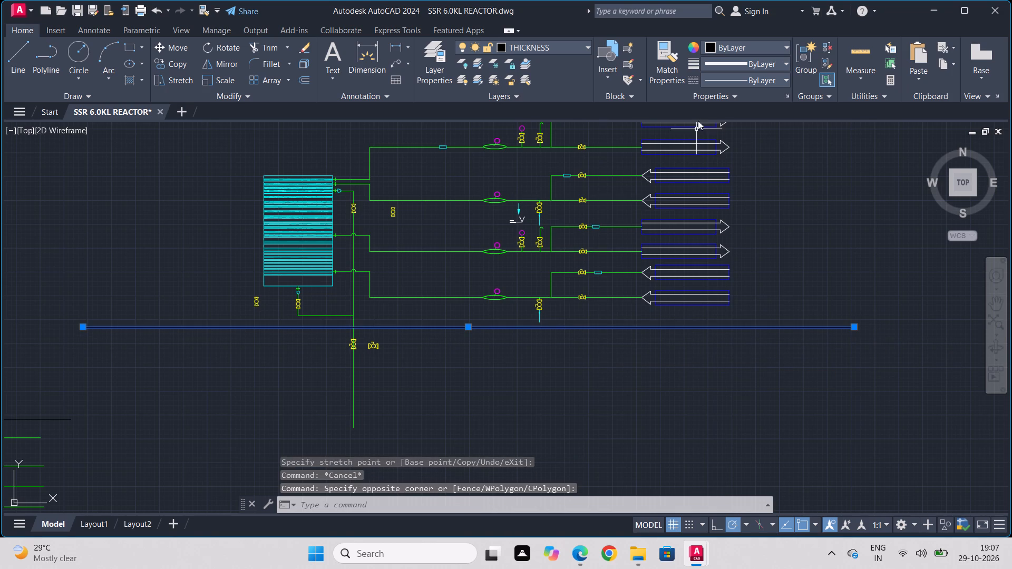
click(758, 80)
click(751, 122)
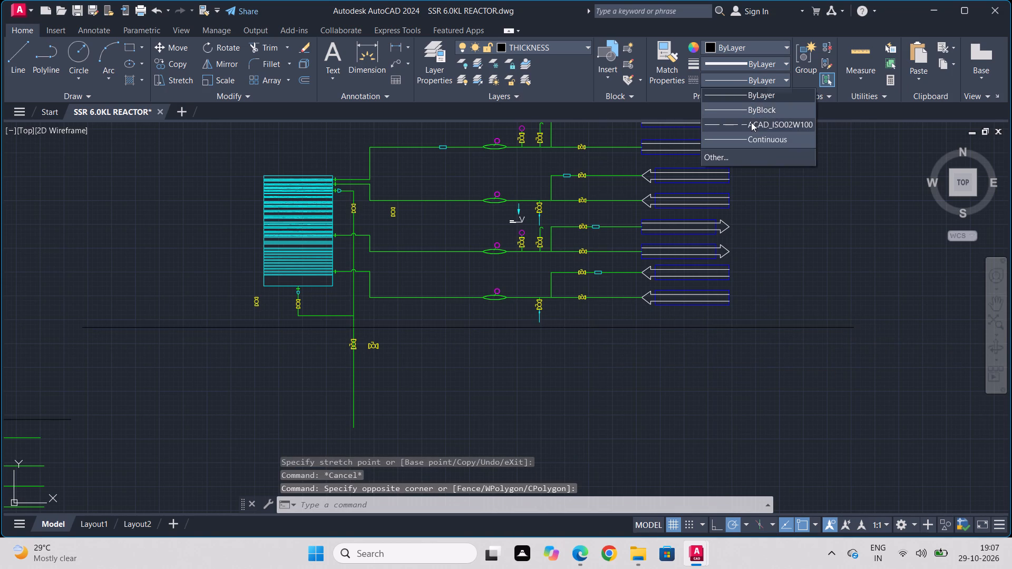
key(Escape)
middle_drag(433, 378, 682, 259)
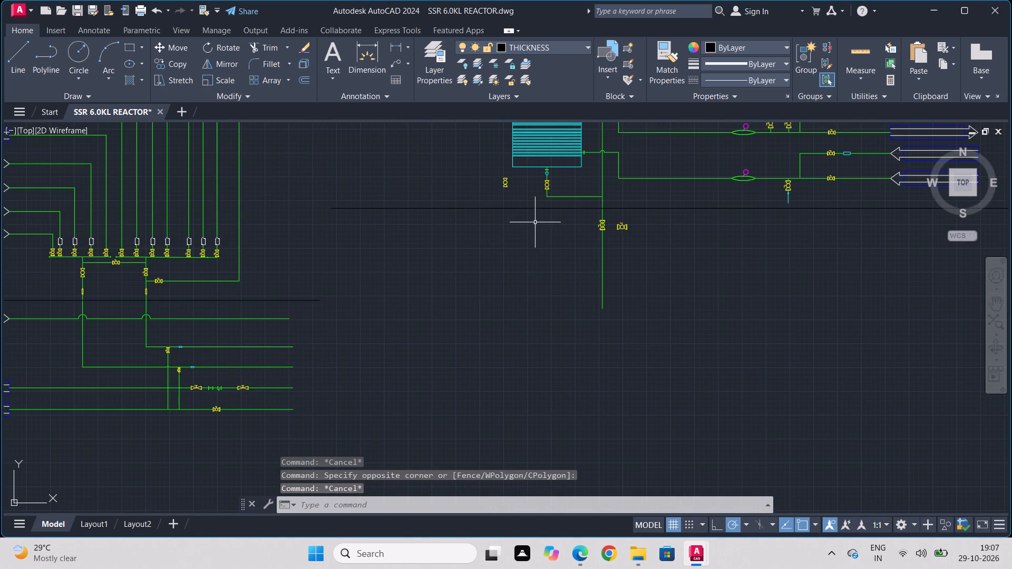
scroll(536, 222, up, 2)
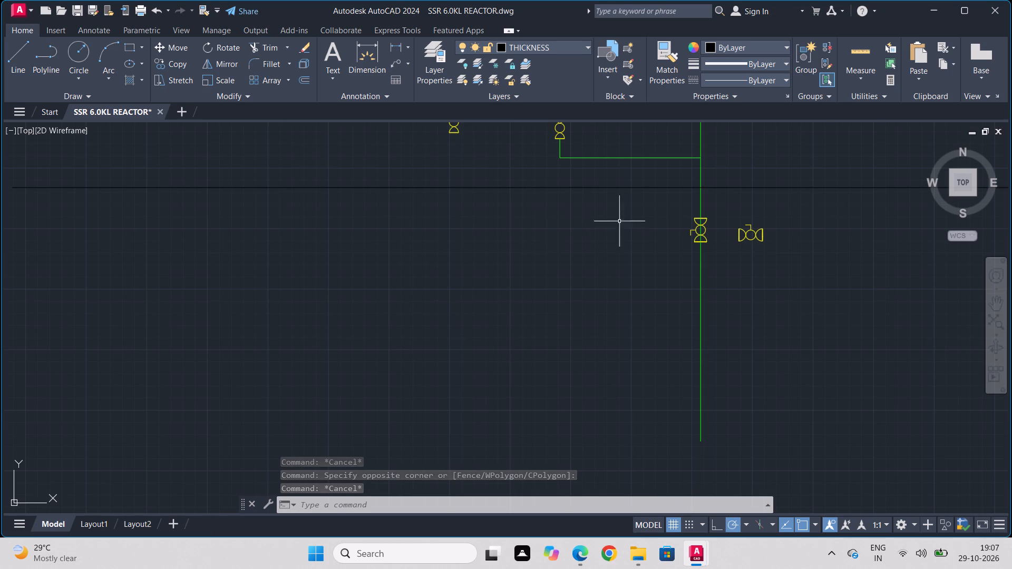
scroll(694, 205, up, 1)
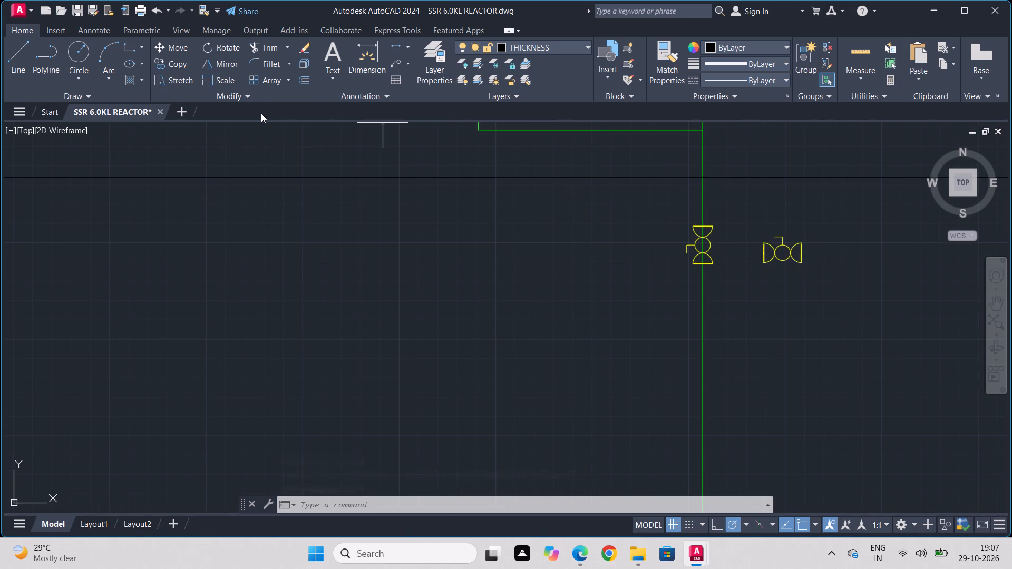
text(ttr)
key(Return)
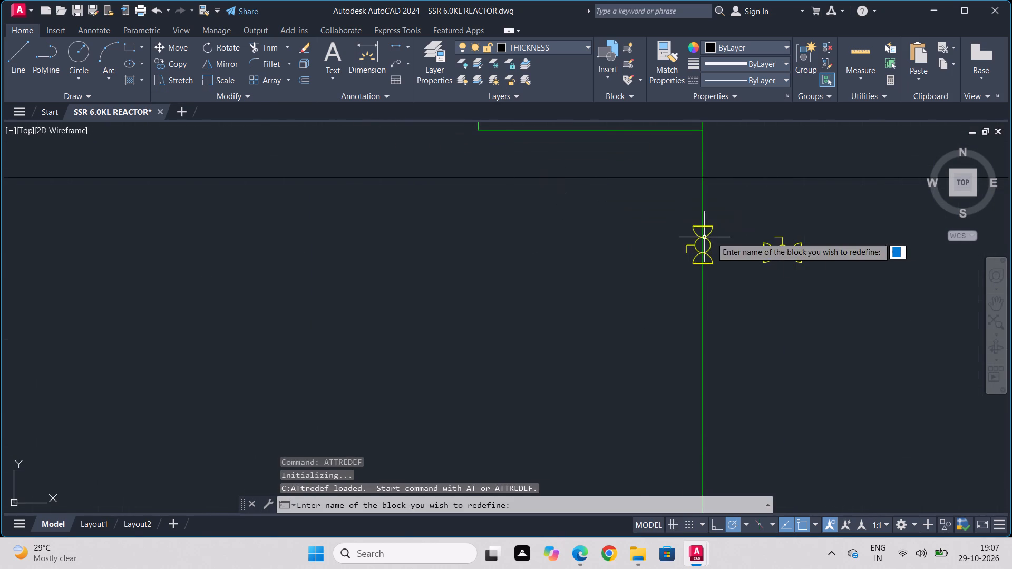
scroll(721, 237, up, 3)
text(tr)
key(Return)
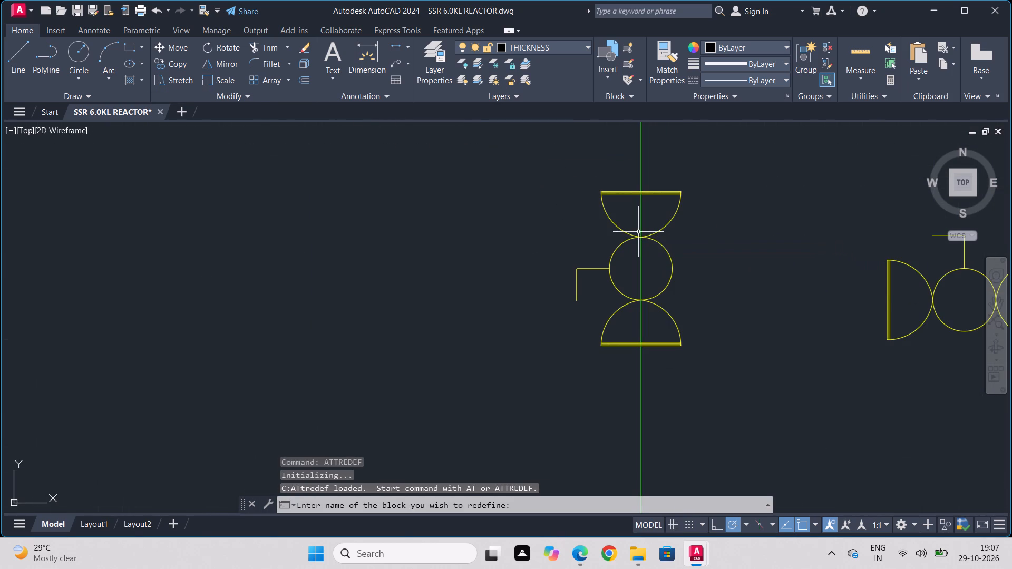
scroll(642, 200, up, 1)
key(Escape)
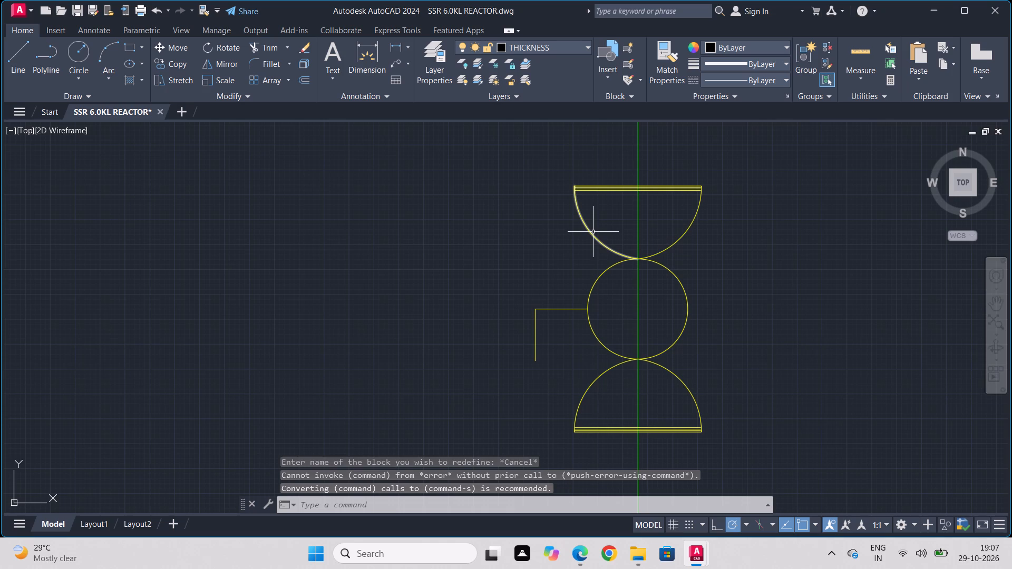
Trim away the vertical process line inside the inline handled valve and below it.
text(tr)
key(Return)
scroll(643, 186, up, 3)
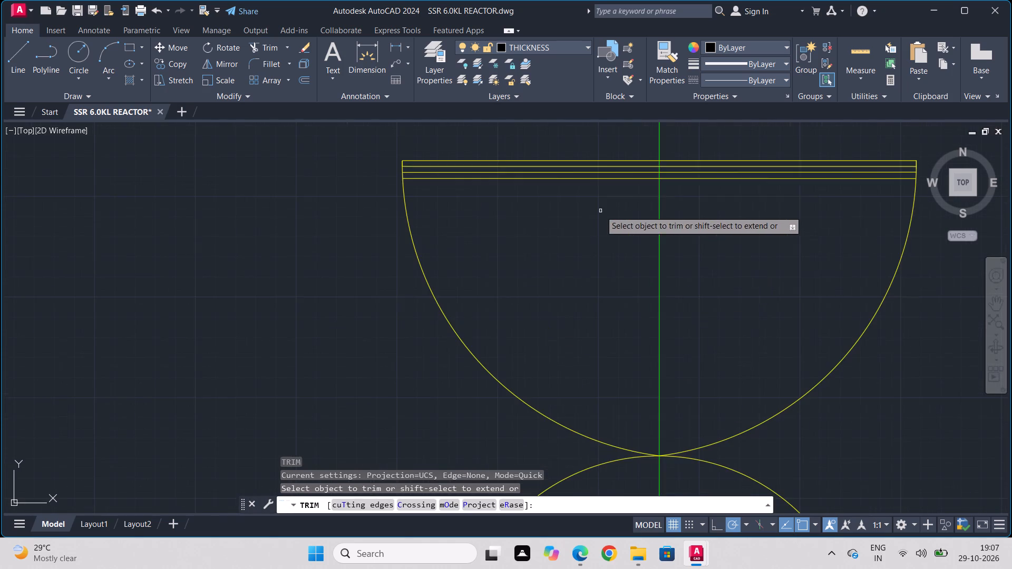
scroll(657, 168, up, 1)
click(660, 159)
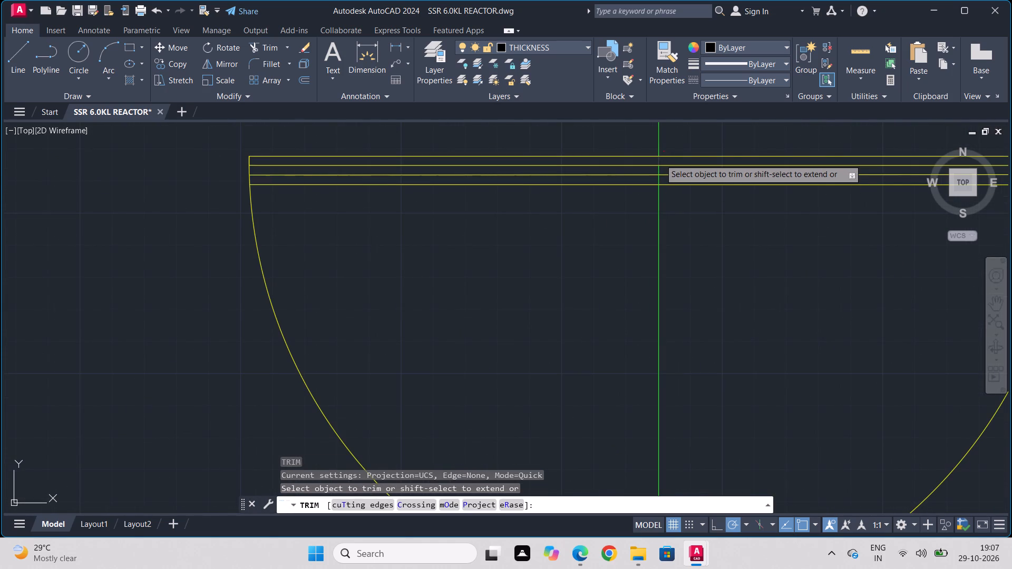
click(660, 170)
click(659, 181)
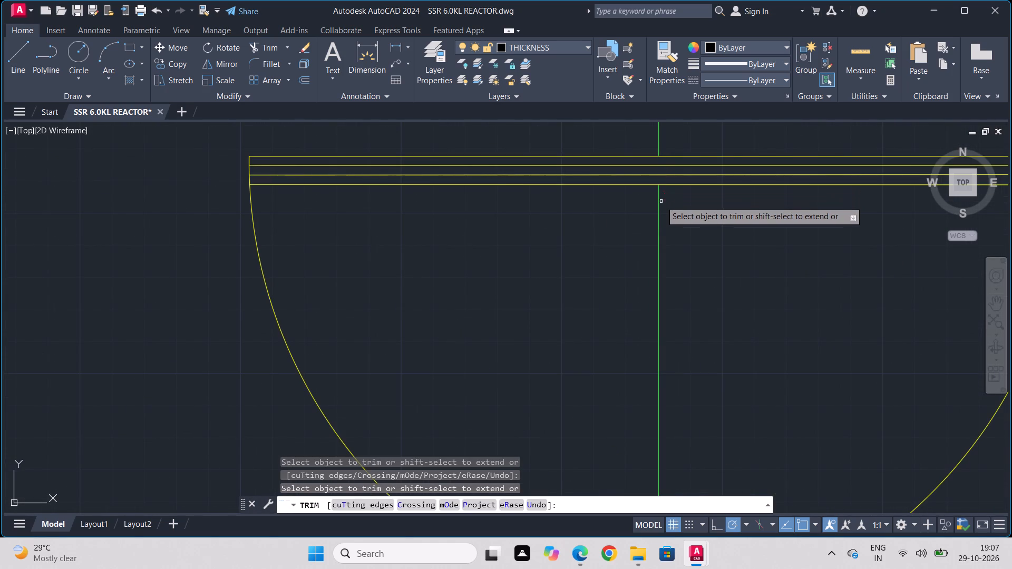
drag(661, 201, 647, 220)
scroll(675, 291, down, 3)
middle_drag(664, 350, 623, 183)
scroll(617, 174, down, 1)
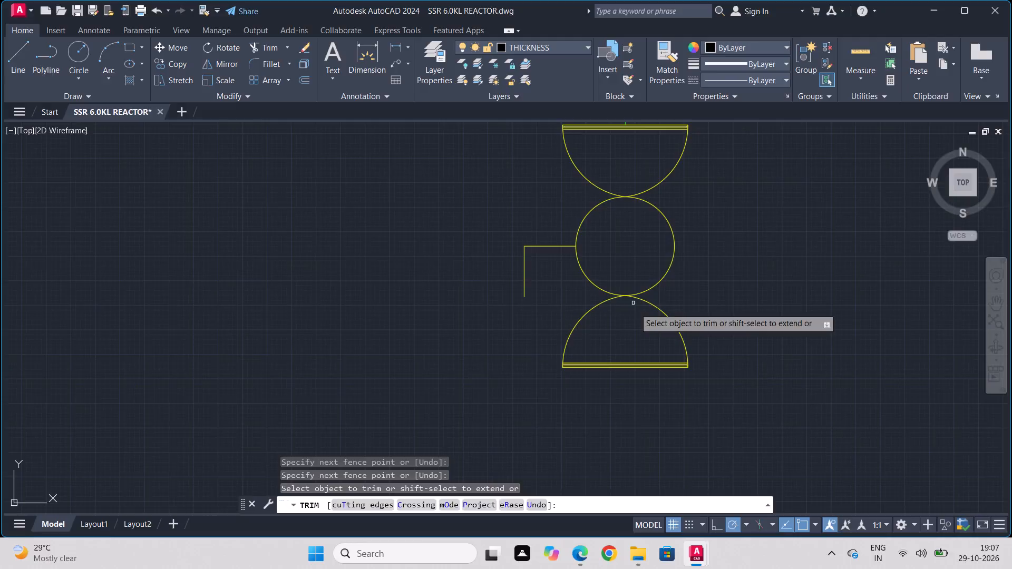
key(Escape)
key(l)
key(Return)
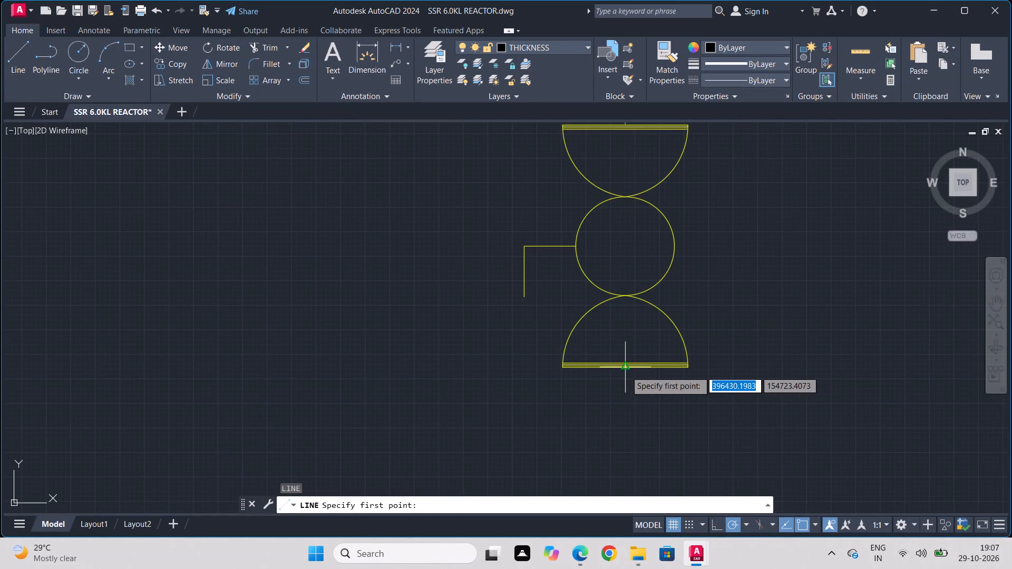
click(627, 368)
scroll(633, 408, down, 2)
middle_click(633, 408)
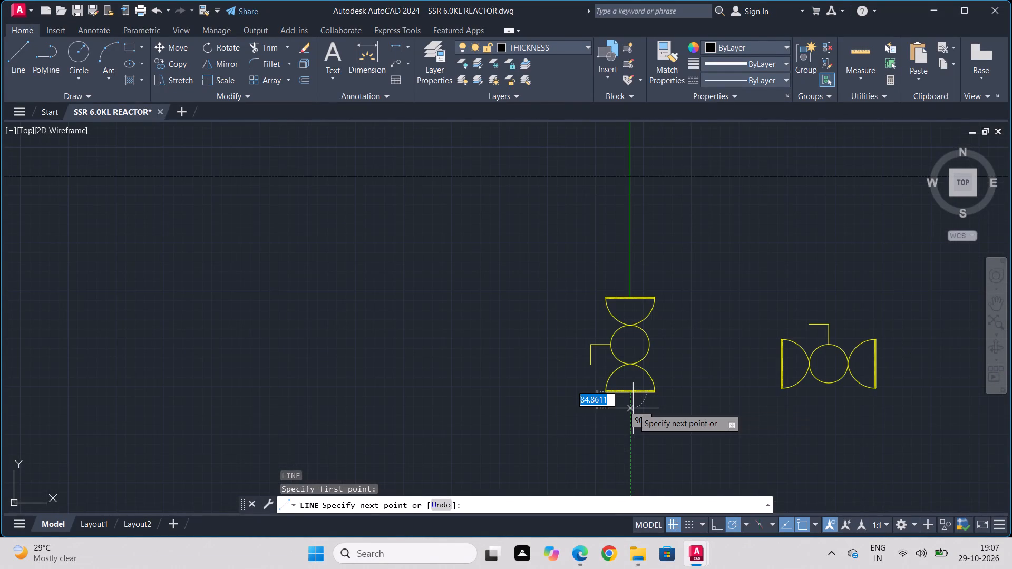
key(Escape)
Make the PROCESS LINE layer current.
click(435, 61)
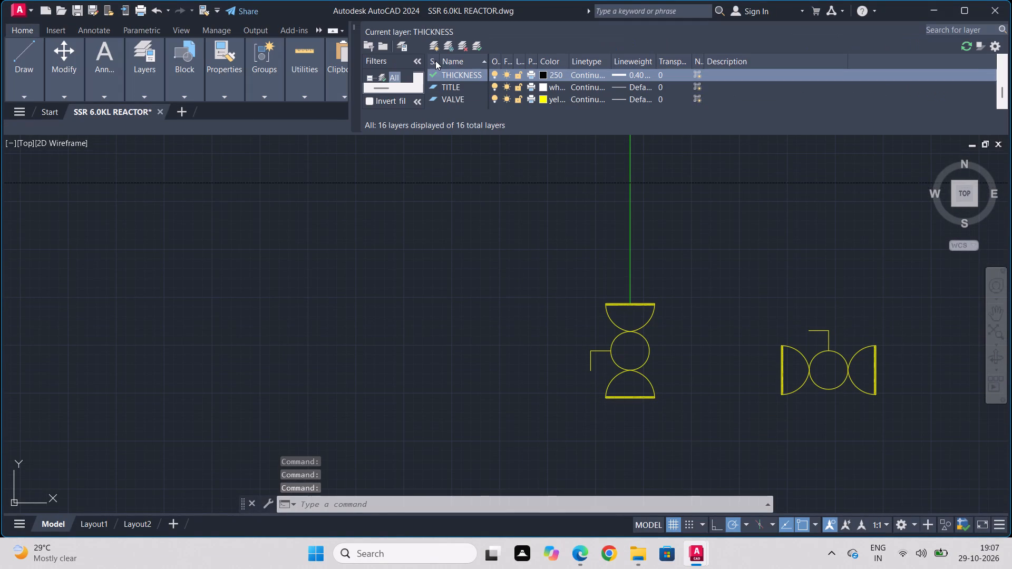
scroll(435, 61, down, 1)
scroll(504, 80, up, 1)
scroll(500, 83, down, 1)
scroll(500, 83, up, 1)
scroll(500, 83, down, 1)
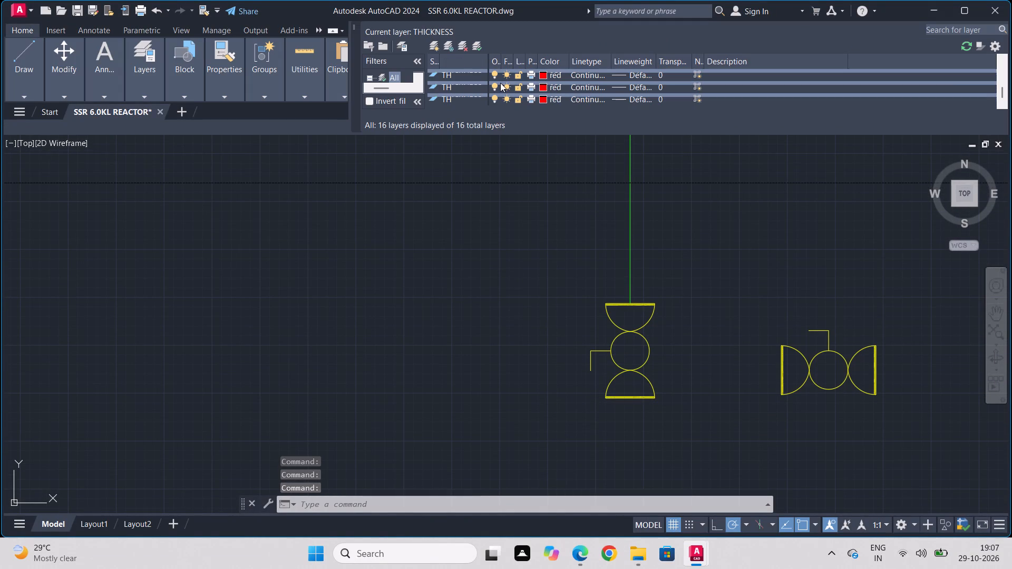
scroll(500, 83, down, 2)
scroll(501, 86, up, 2)
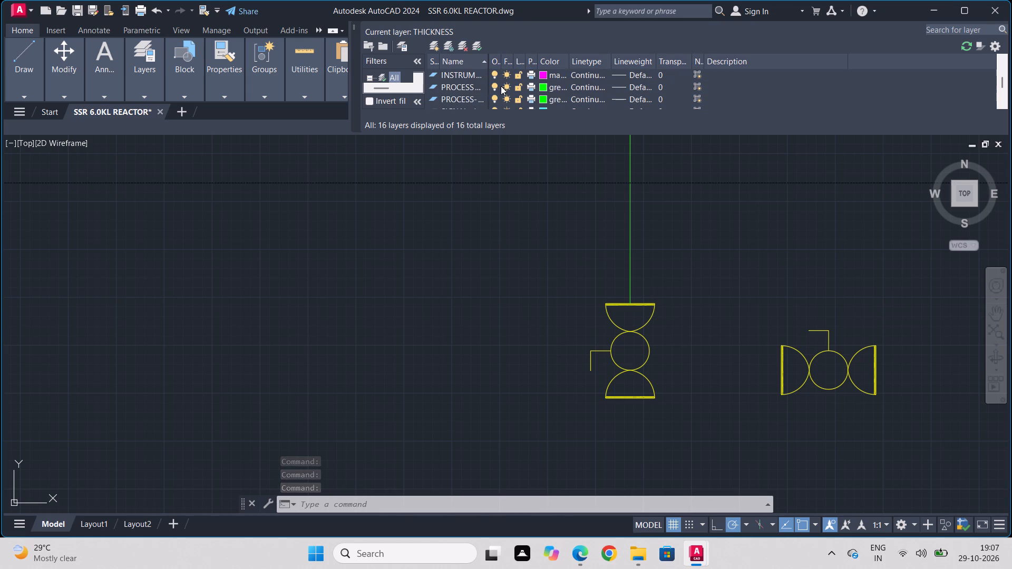
double_click(431, 89)
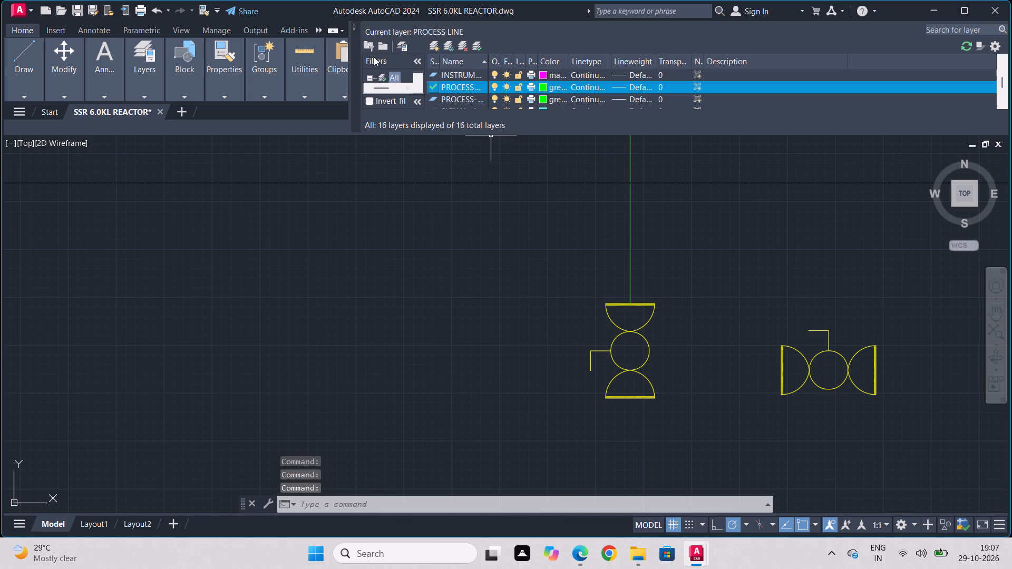
click(353, 26)
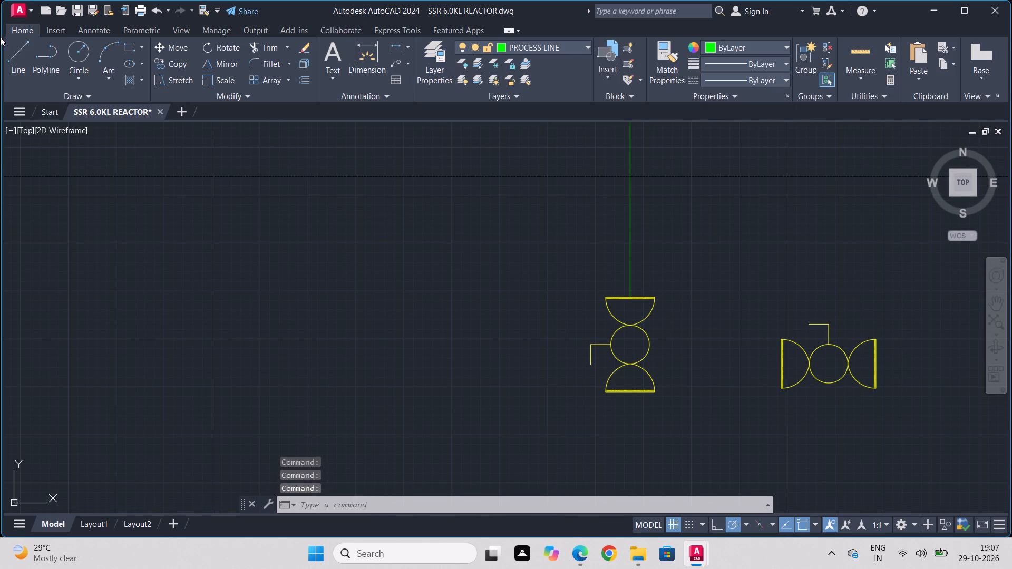
Draw a vertical process line straight down from the bottom centre of the inline handled valve.
drag(6, 48, 15, 52)
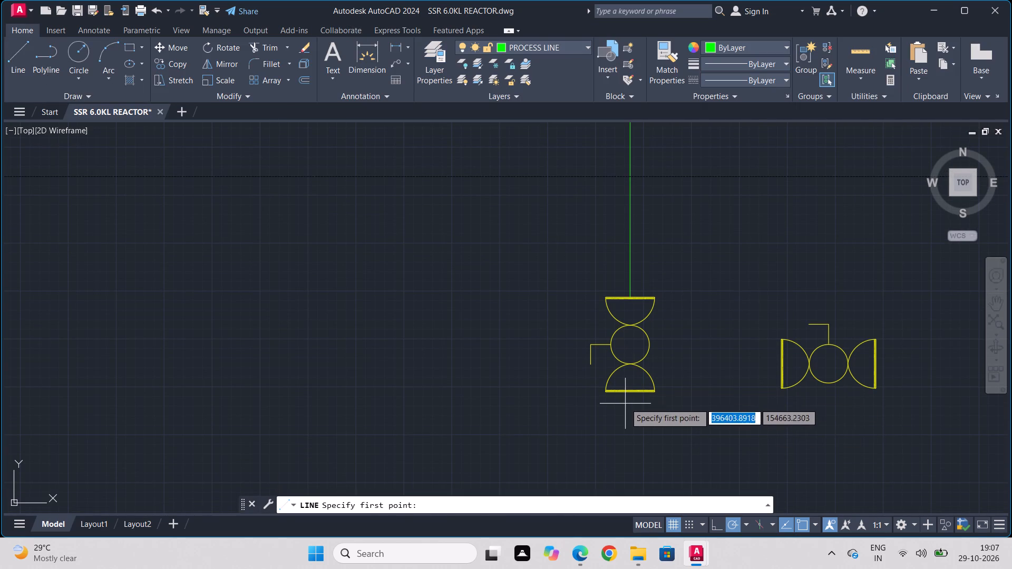
click(634, 391)
scroll(634, 418, down, 2)
middle_drag(634, 418, 629, 310)
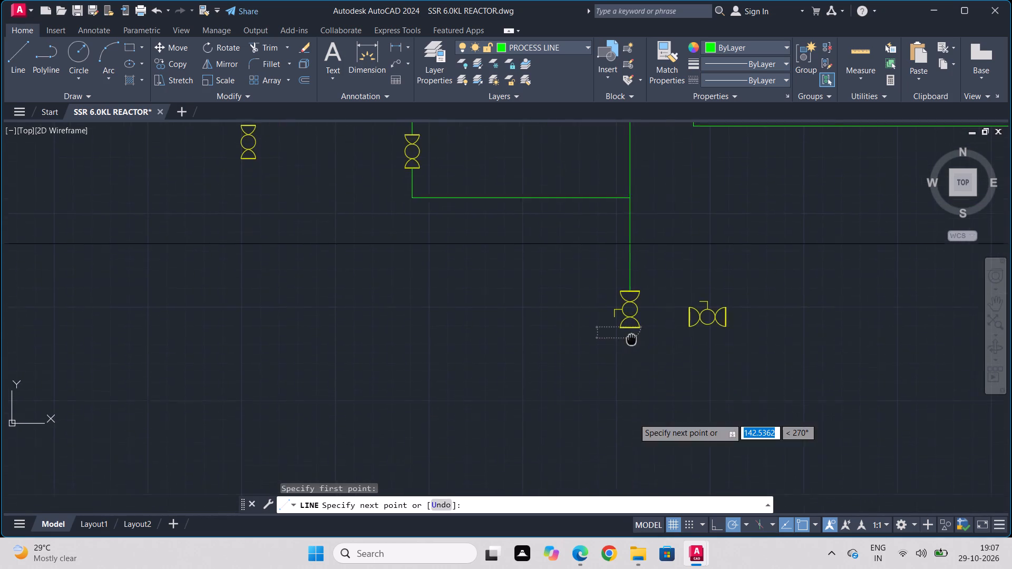
middle_drag(629, 310, 624, 251)
click(618, 442)
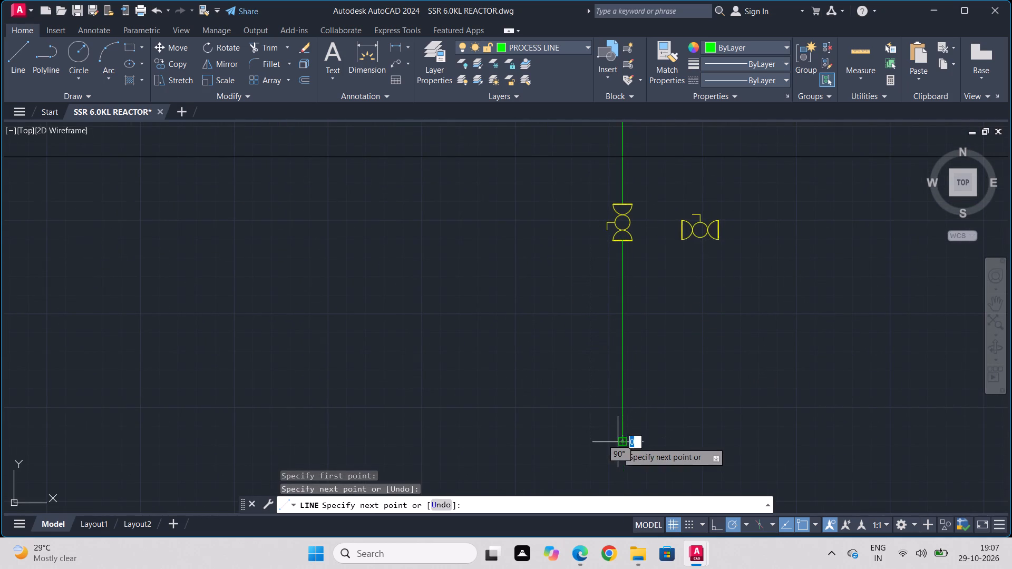
key(Escape)
Draw a short horizontal branch line leftward from the vertical process line, just above the inline handled valve.
scroll(708, 315, down, 1)
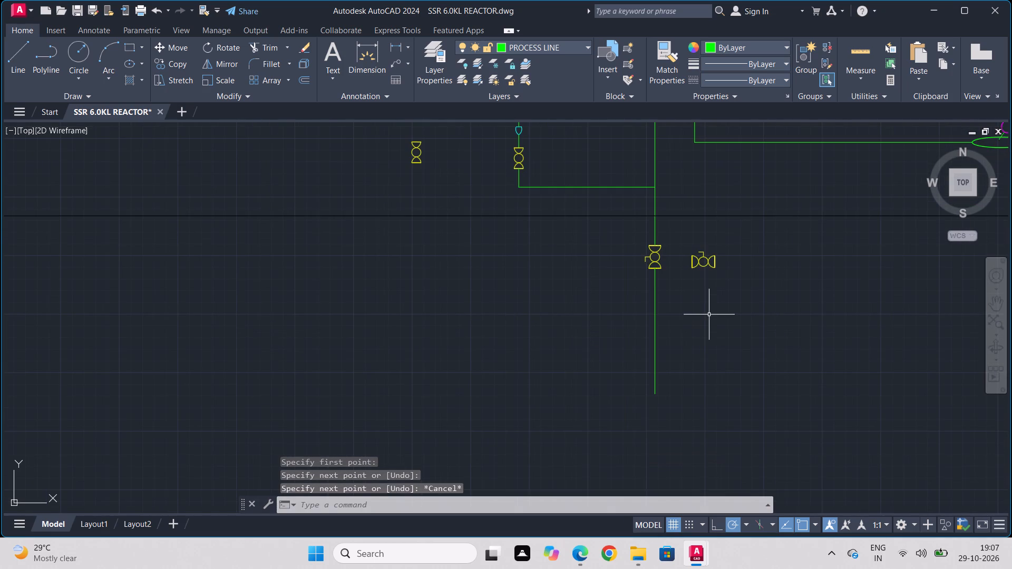
key(l)
key(Return)
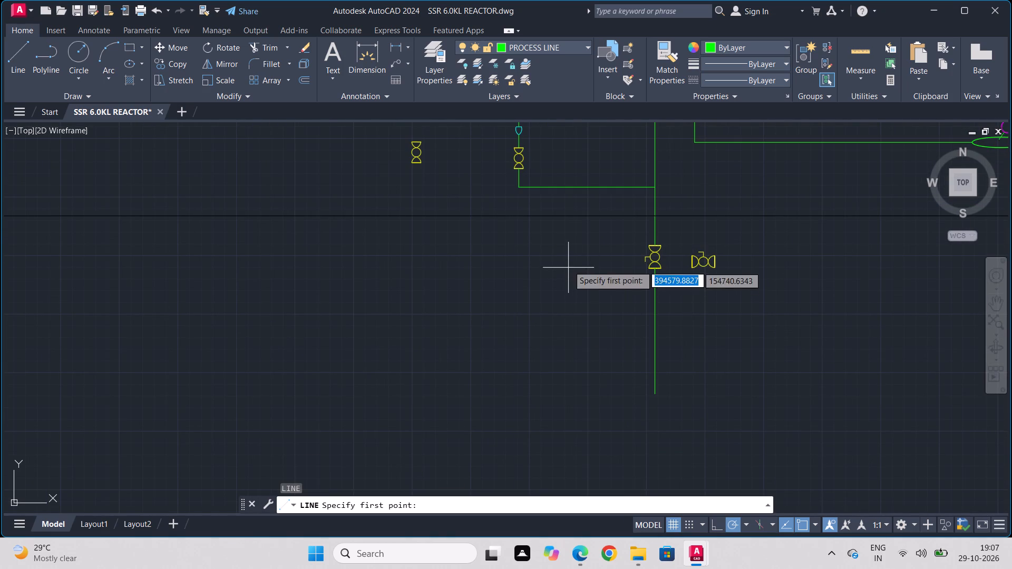
click(654, 230)
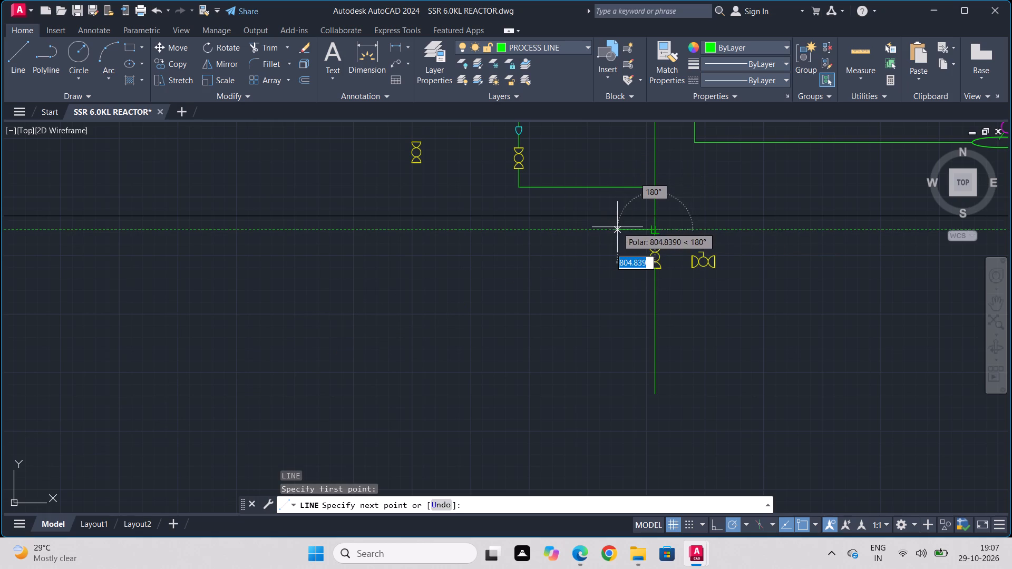
click(605, 225)
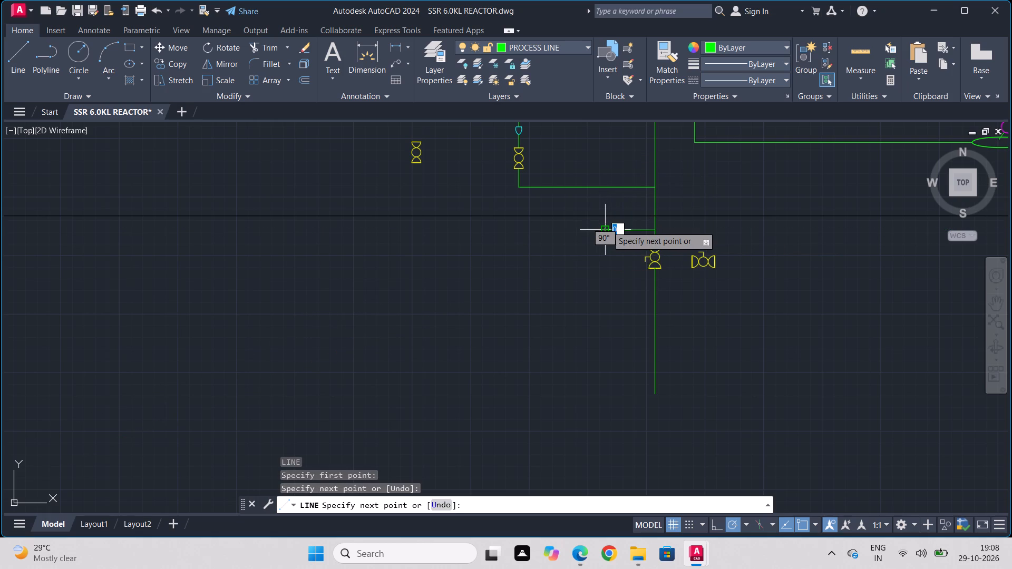
key(Escape)
Copy the spare horizontal handled valve so its right flange midpoint sits on the left end of the new branch line.
click(743, 240)
click(675, 288)
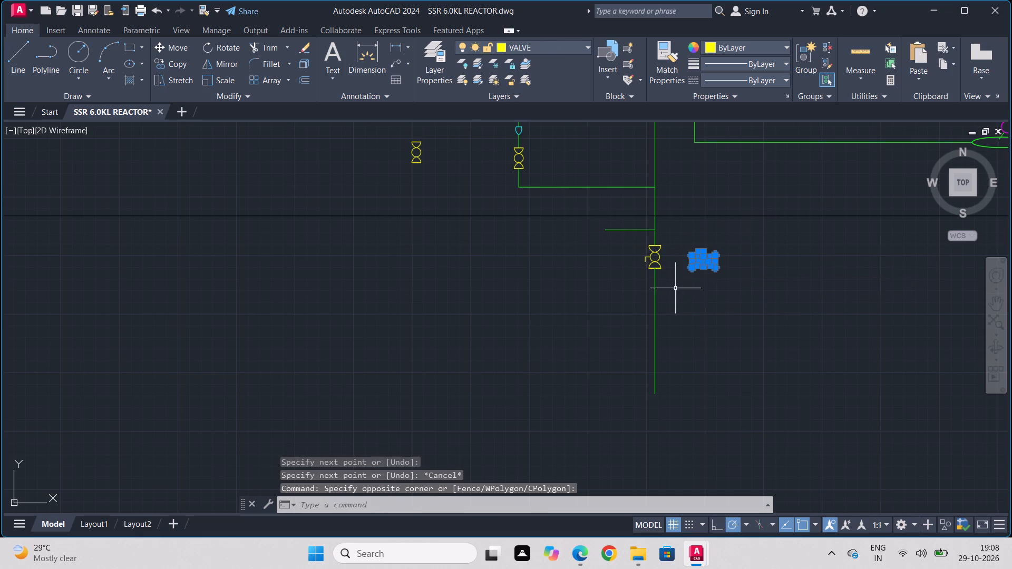
click(174, 58)
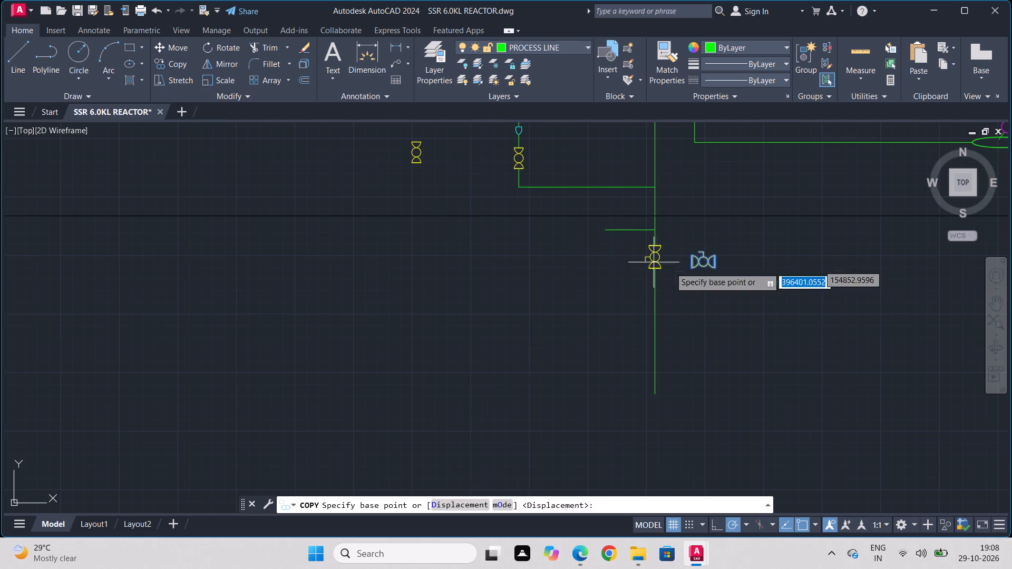
scroll(748, 285, up, 2)
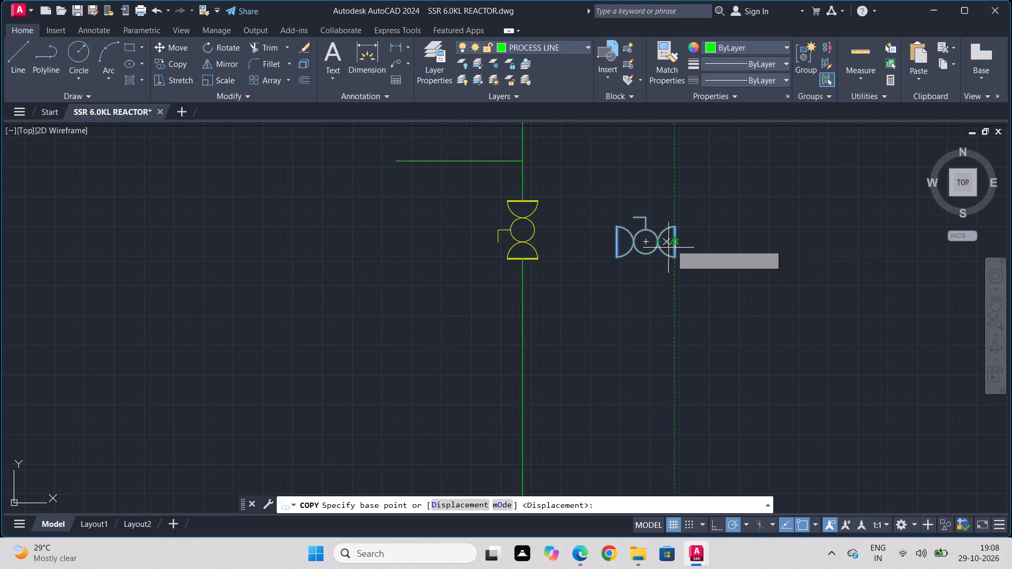
click(677, 240)
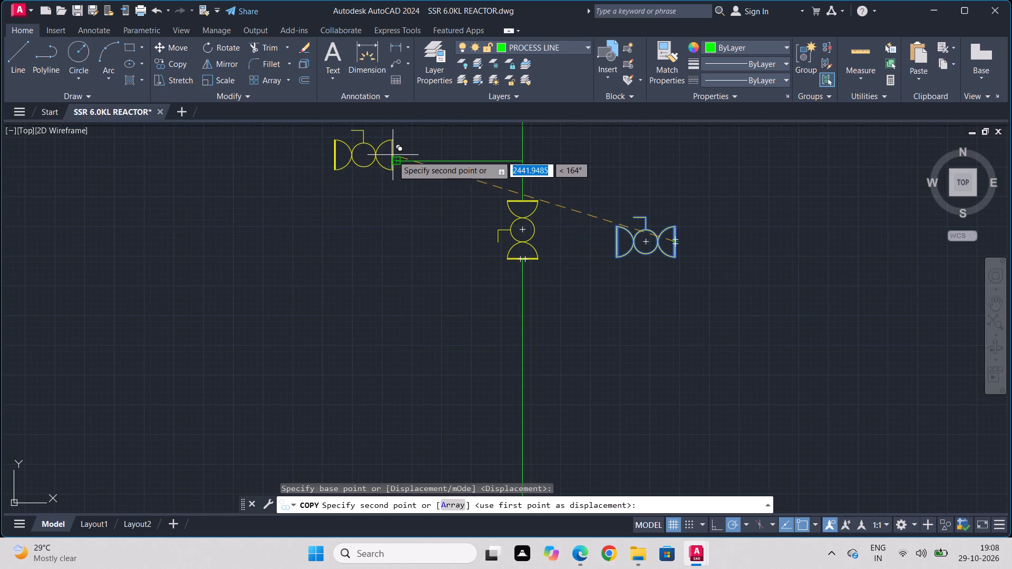
click(397, 163)
key(Escape)
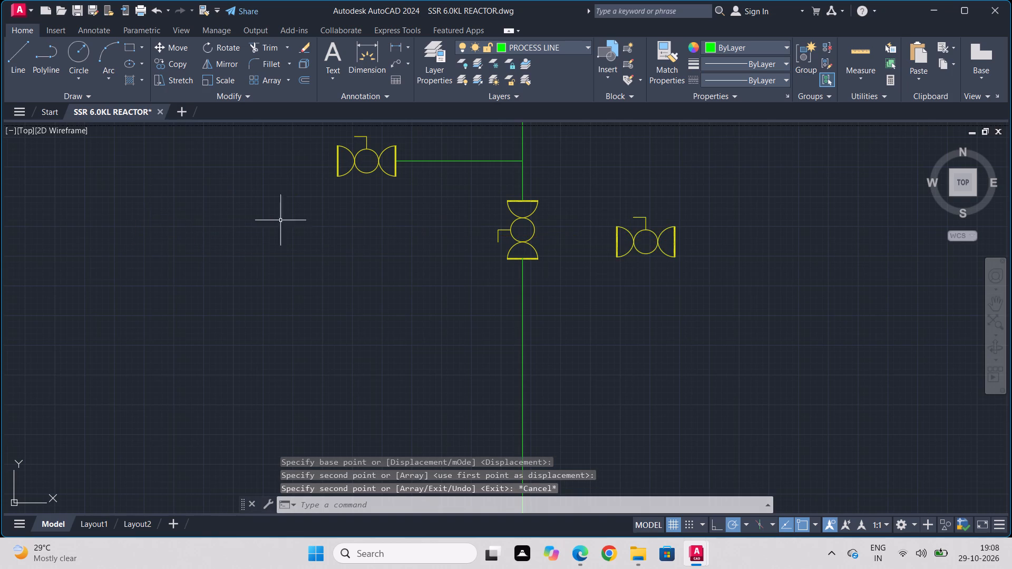
Continue the branch from the copied valve's left flange about 1,852 units left, followed by a short vertical drop.
key(l)
key(Return)
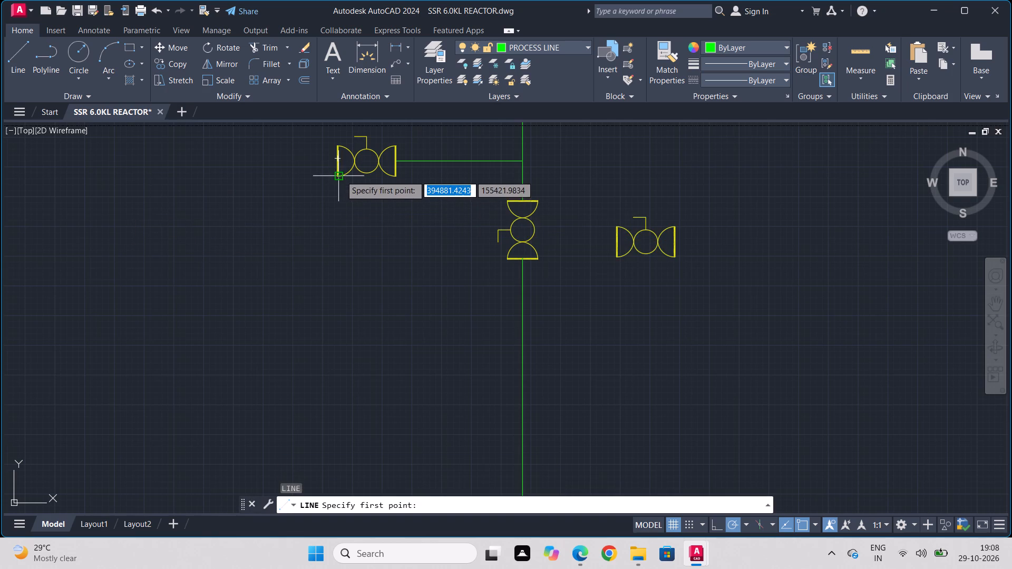
click(340, 159)
middle_drag(158, 165, 202, 175)
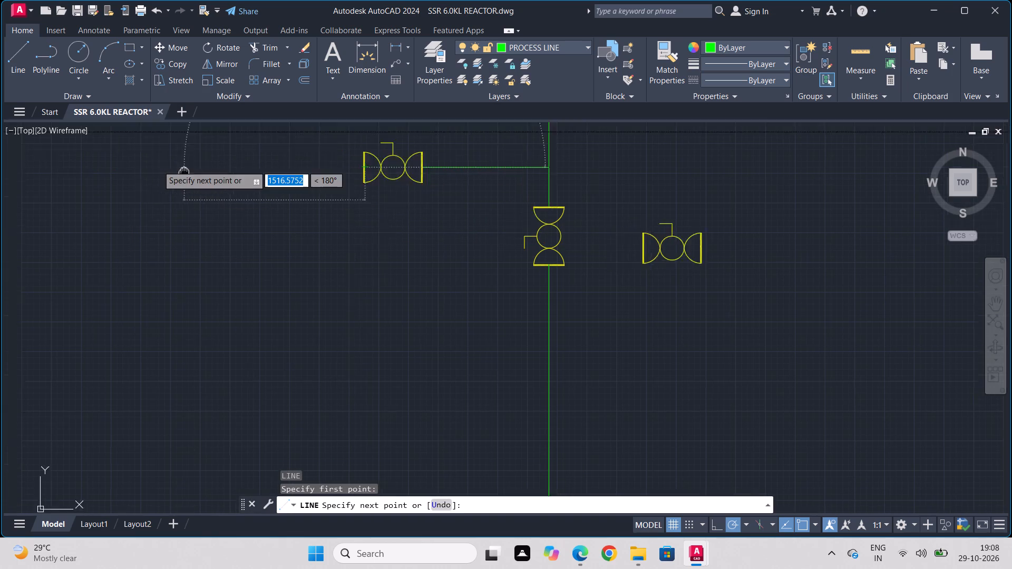
middle_drag(202, 175, 568, 249)
scroll(562, 250, down, 1)
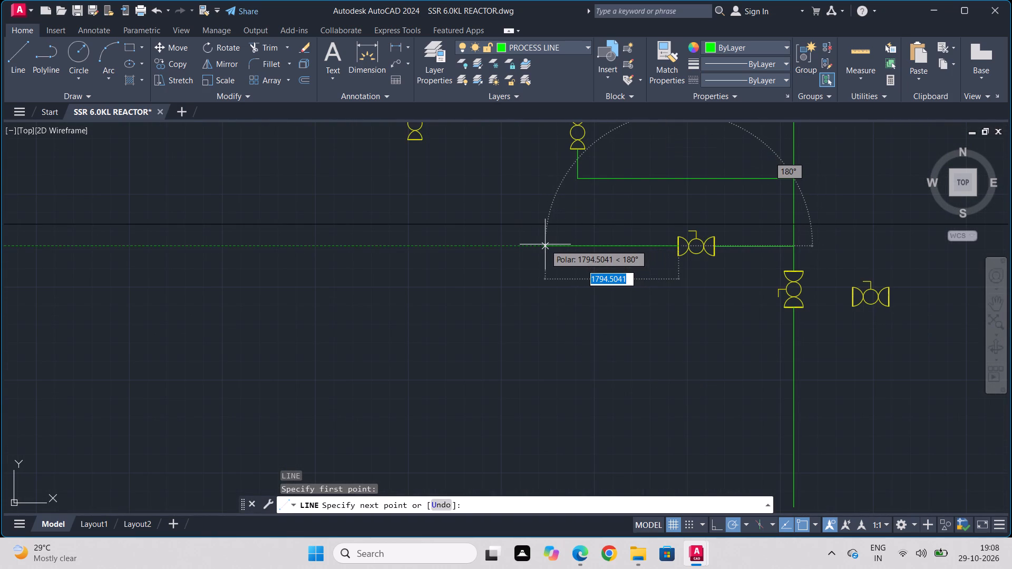
scroll(541, 244, down, 1)
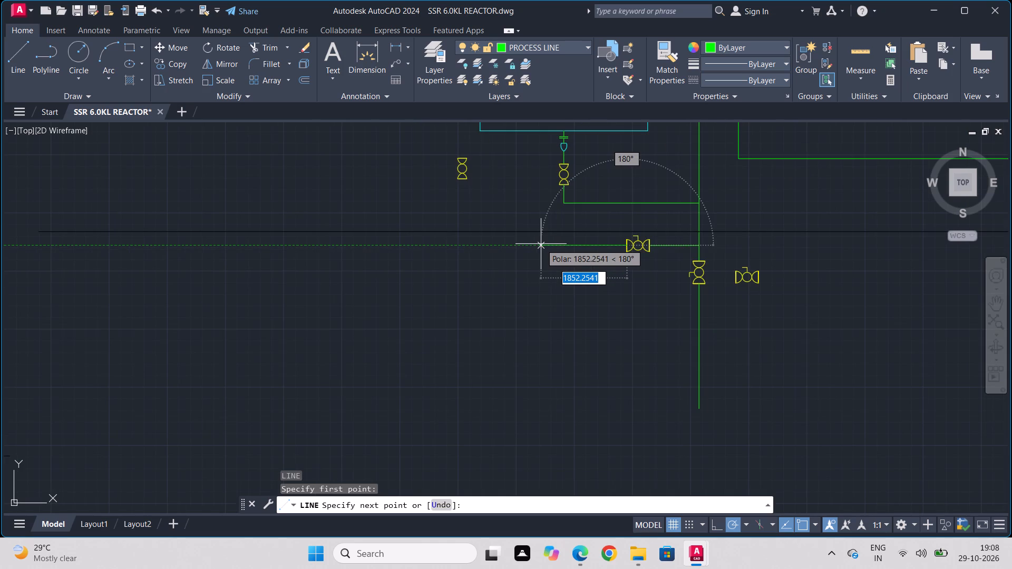
click(541, 244)
click(537, 294)
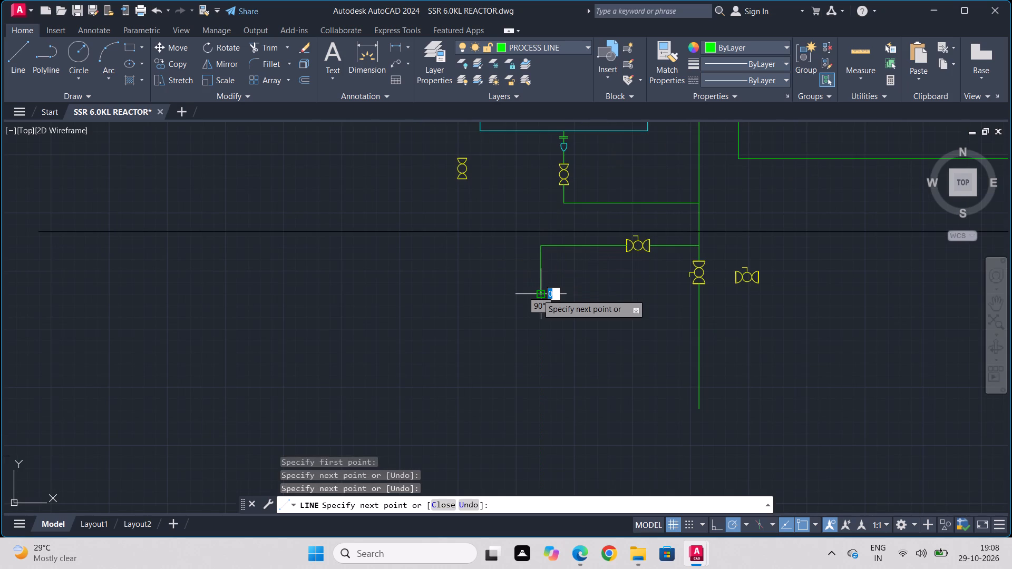
key(Escape)
Copy the short vertical drop about 951 units to the left as the second leg of the loop.
click(570, 272)
click(460, 276)
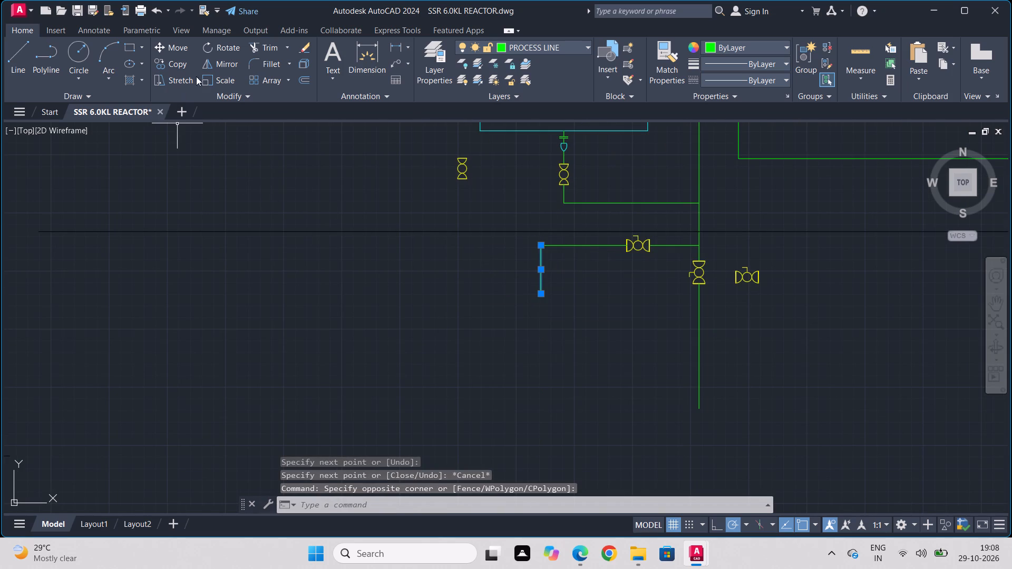
click(180, 62)
click(539, 246)
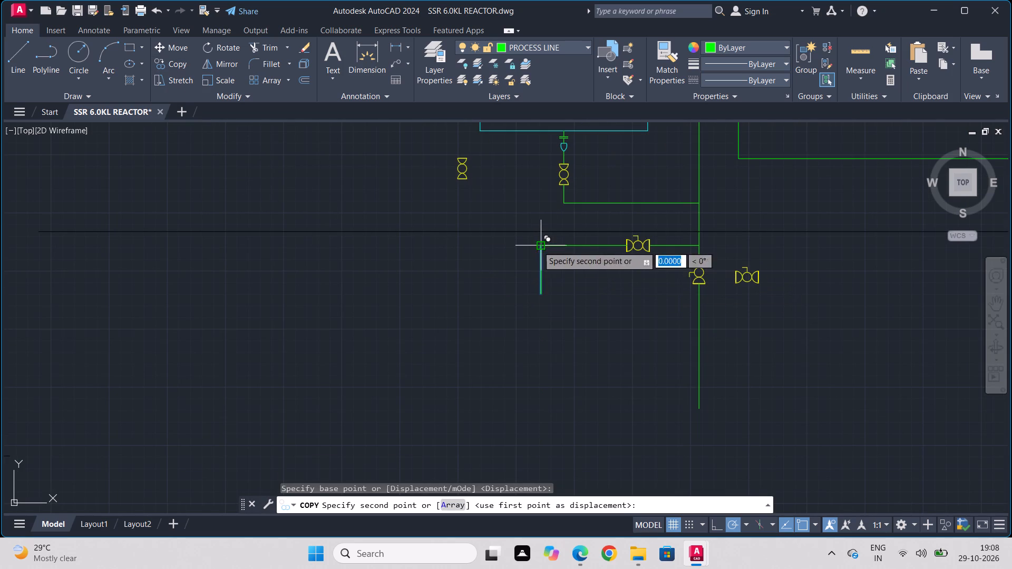
click(497, 247)
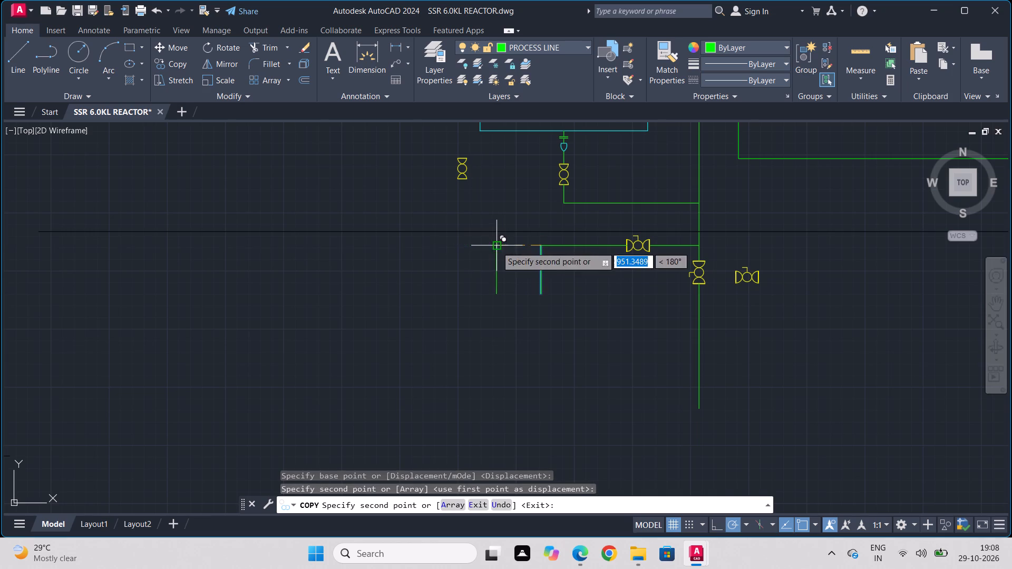
key(Escape)
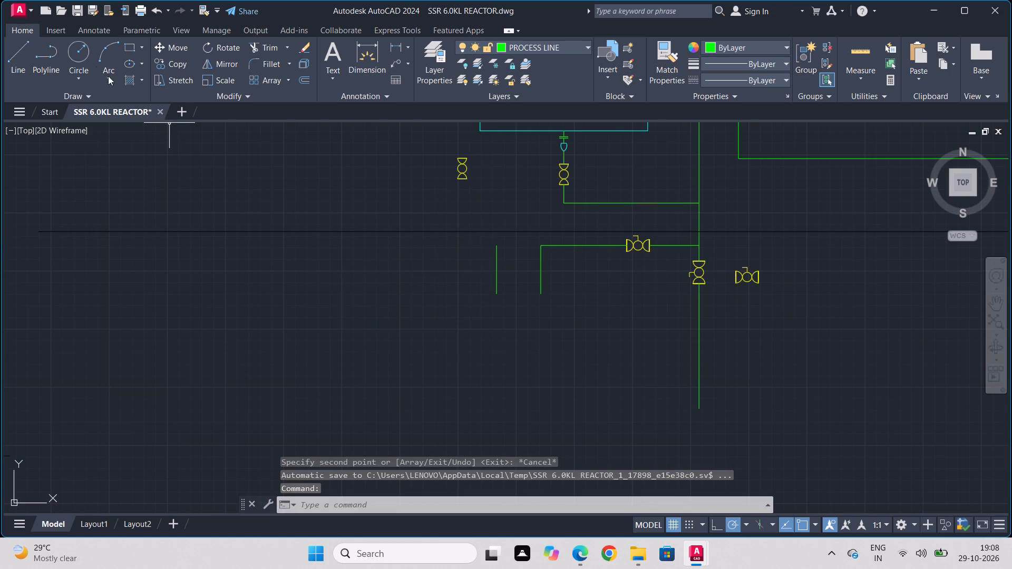
Draw a three-point arc from the left leg's lower end through the right leg's lower end, finishing beside the right leg.
click(107, 53)
click(500, 292)
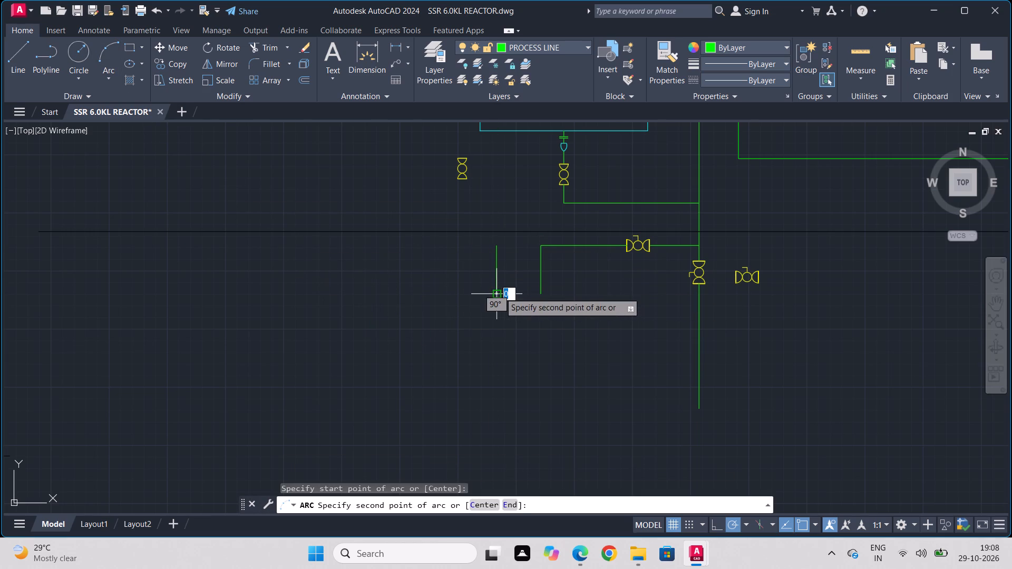
click(540, 291)
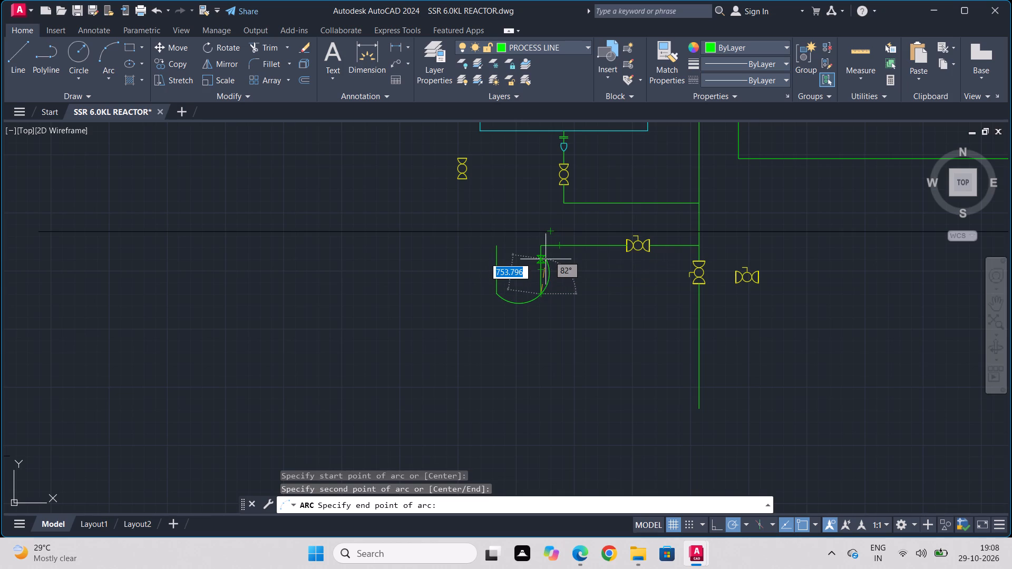
click(547, 260)
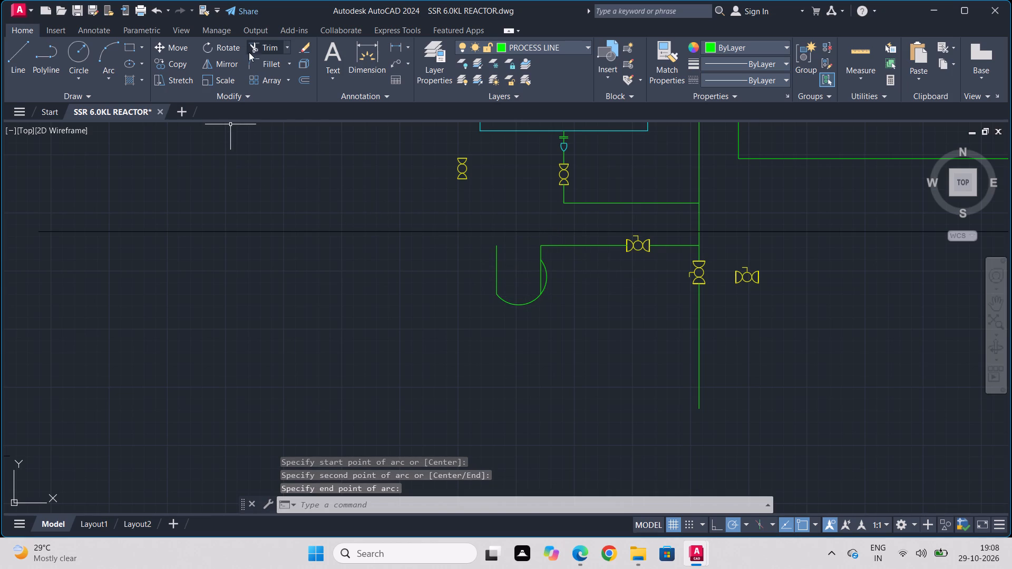
Trim away the surplus arc beyond the right leg, leaving only the curve joining the two lower ends.
click(257, 50)
scroll(530, 264, up, 3)
drag(600, 255, 571, 337)
scroll(770, 358, down, 2)
key(Escape)
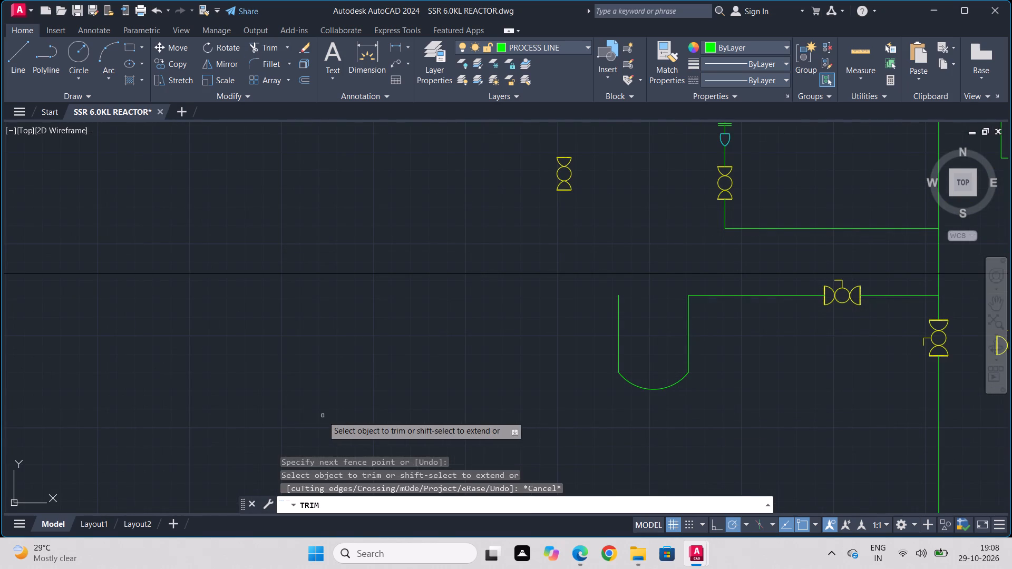
Draw a horizontal process line about 1,882 units leftward from the top of the loop's left leg.
key(l)
key(Return)
click(616, 299)
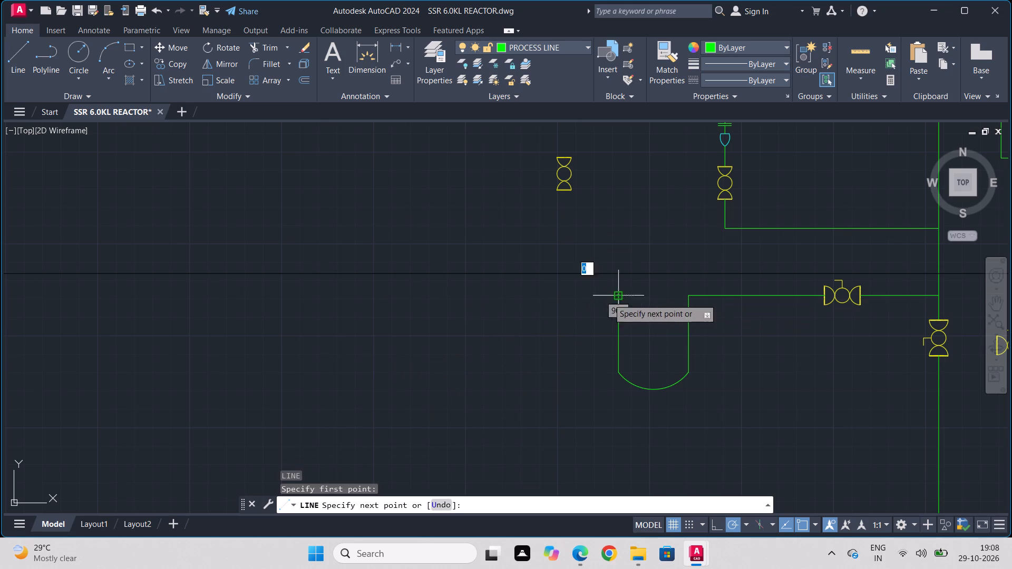
scroll(220, 298, down, 2)
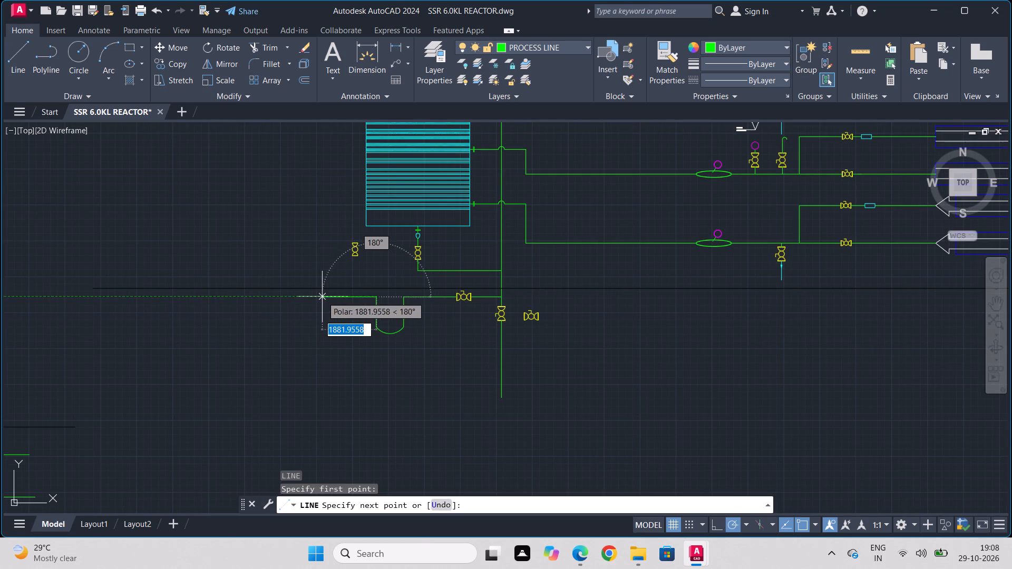
click(323, 297)
key(Escape)
Save the SSR 6.0KL REACTOR drawing.
scroll(403, 356, down, 1)
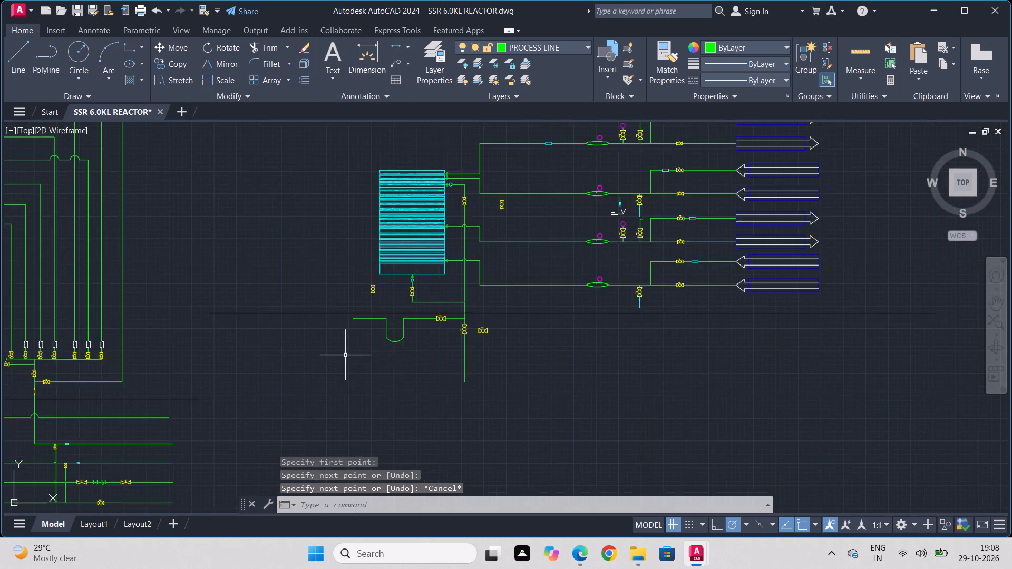
scroll(336, 355, down, 1)
scroll(387, 224, up, 2)
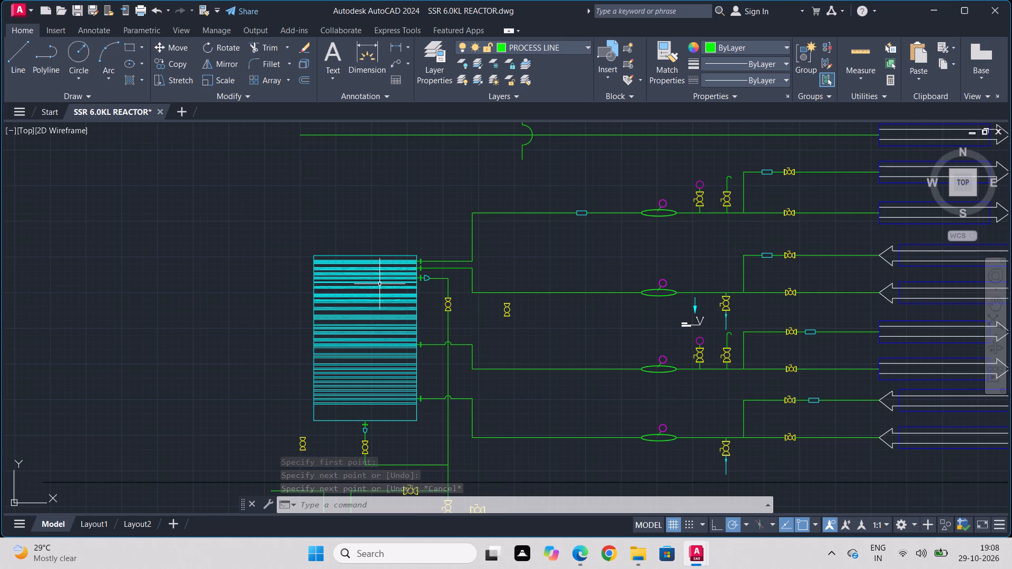
key(ctrl+s)
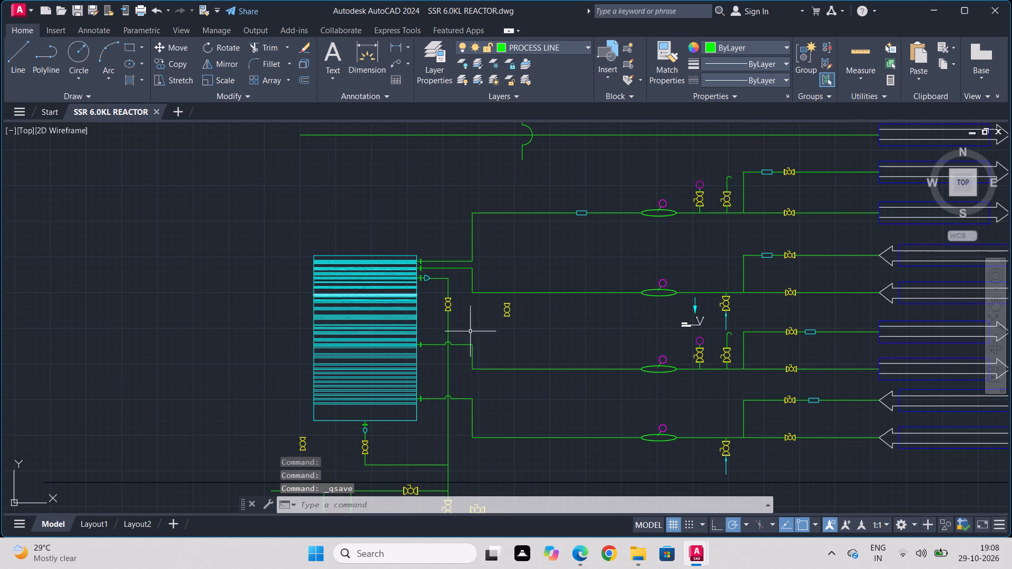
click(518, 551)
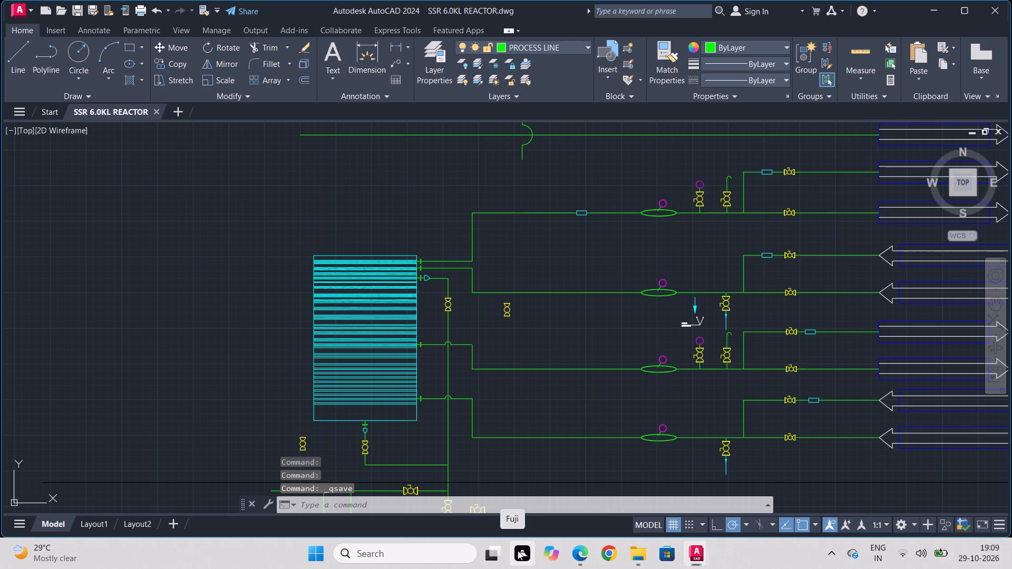
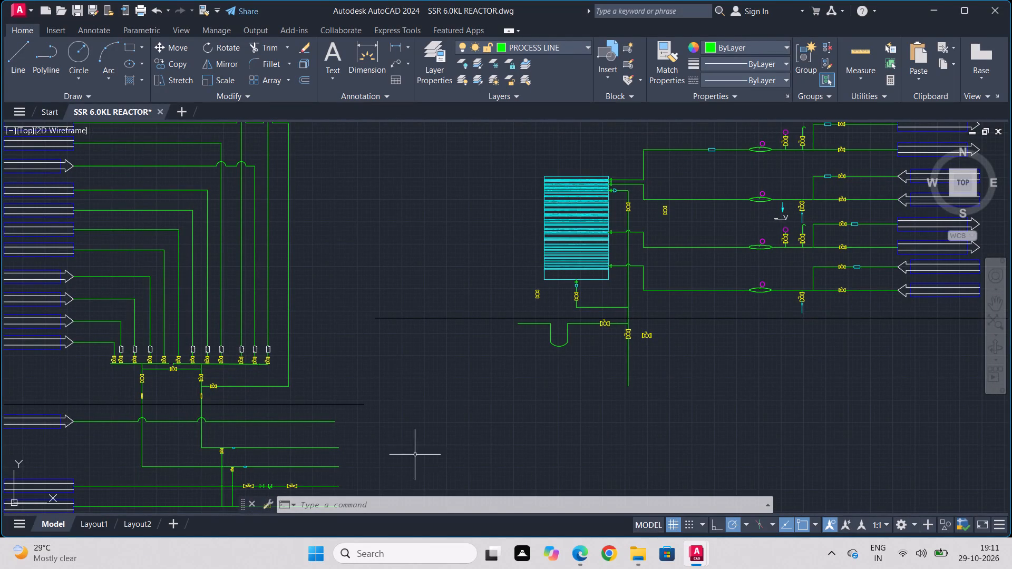
Copy the handled drain valve with its stub, downward arrow and dashed line to the bottom midpoint of the U-shaped loop.
scroll(828, 290, up, 5)
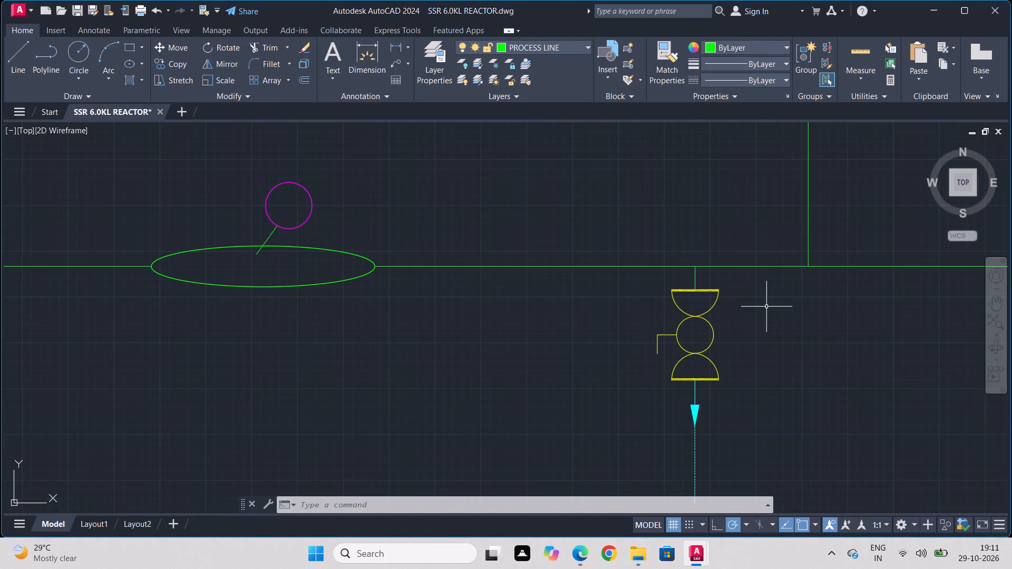
click(744, 281)
click(605, 430)
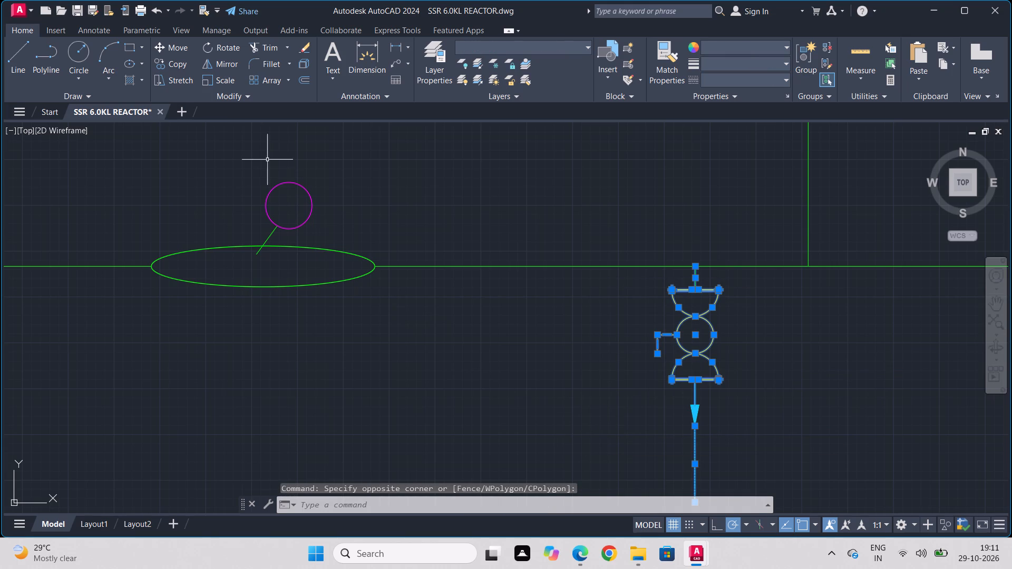
click(171, 61)
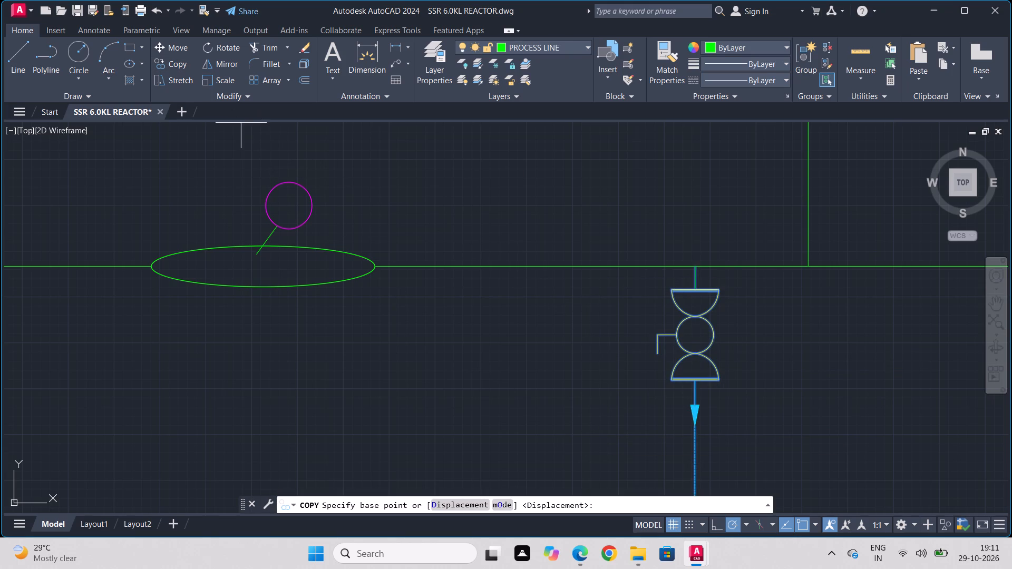
click(695, 269)
scroll(266, 386, down, 2)
middle_drag(266, 386, 784, 241)
scroll(818, 232, down, 1)
scroll(285, 354, up, 3)
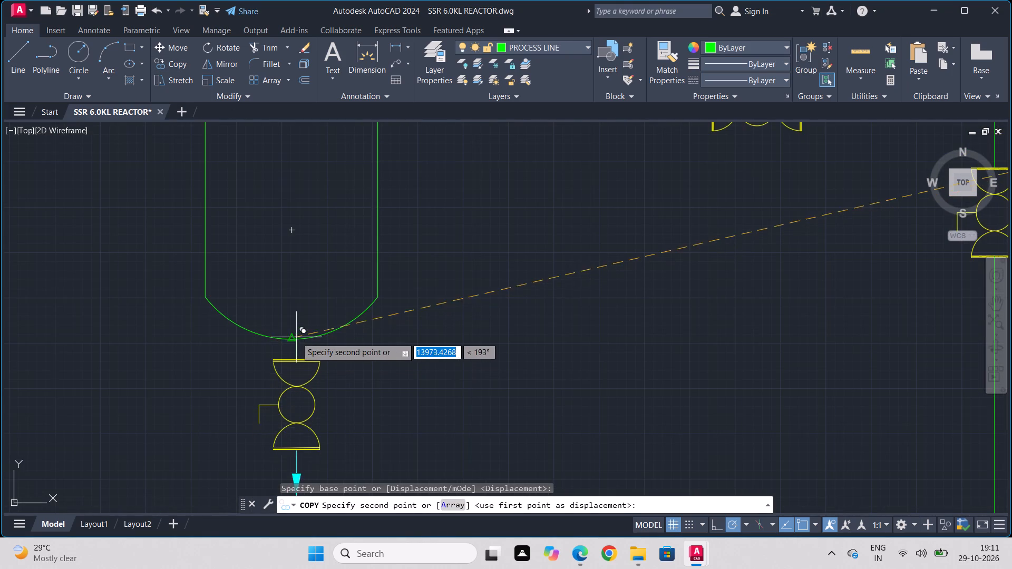
click(290, 343)
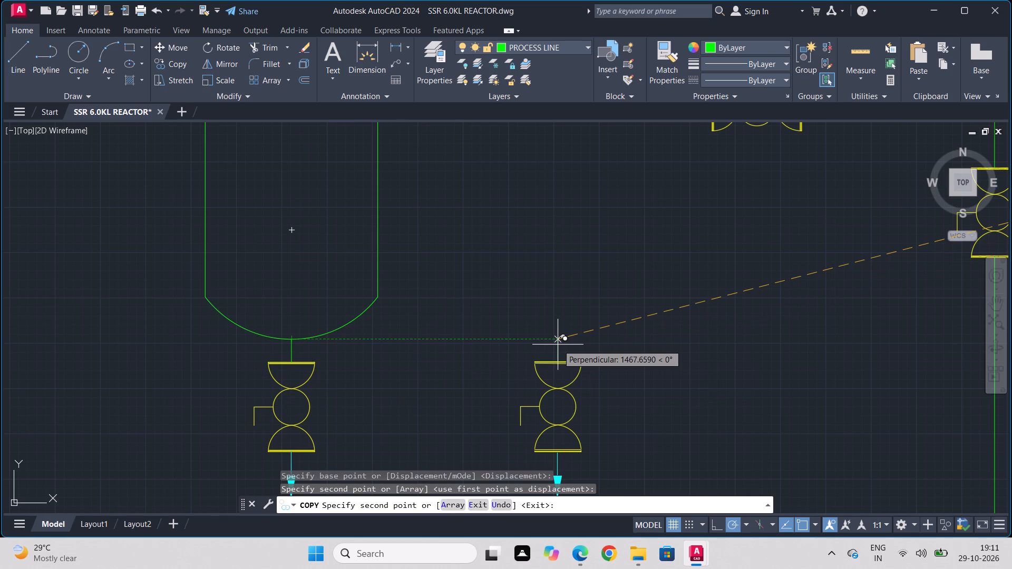
key(Escape)
Copy the small downward flow arrow below the loop's drain valve into the empty area left of the loop.
middle_drag(196, 256, 538, 371)
scroll(523, 371, down, 1)
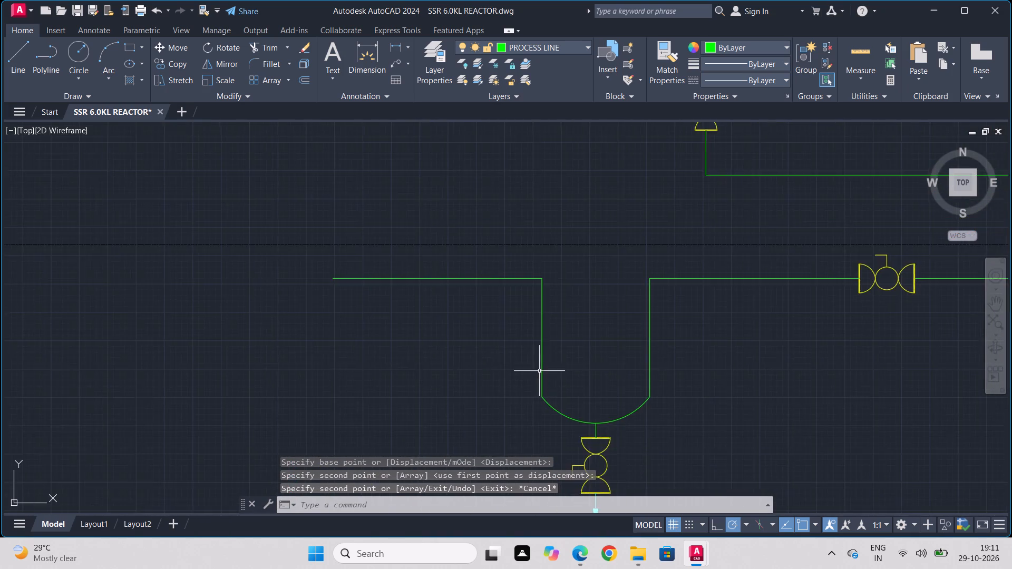
scroll(650, 368, down, 1)
scroll(839, 376, down, 1)
scroll(693, 426, up, 4)
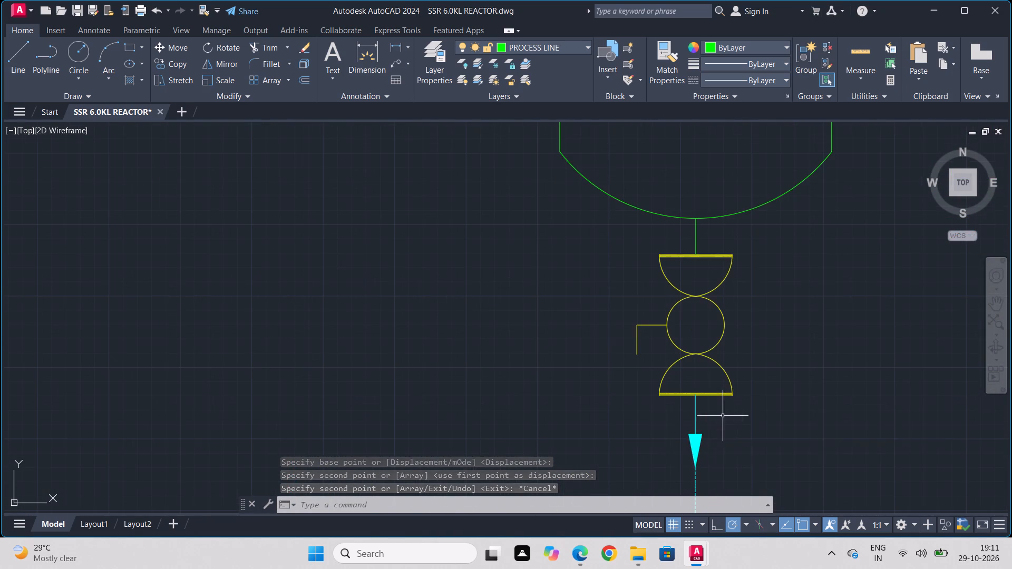
click(723, 416)
click(653, 442)
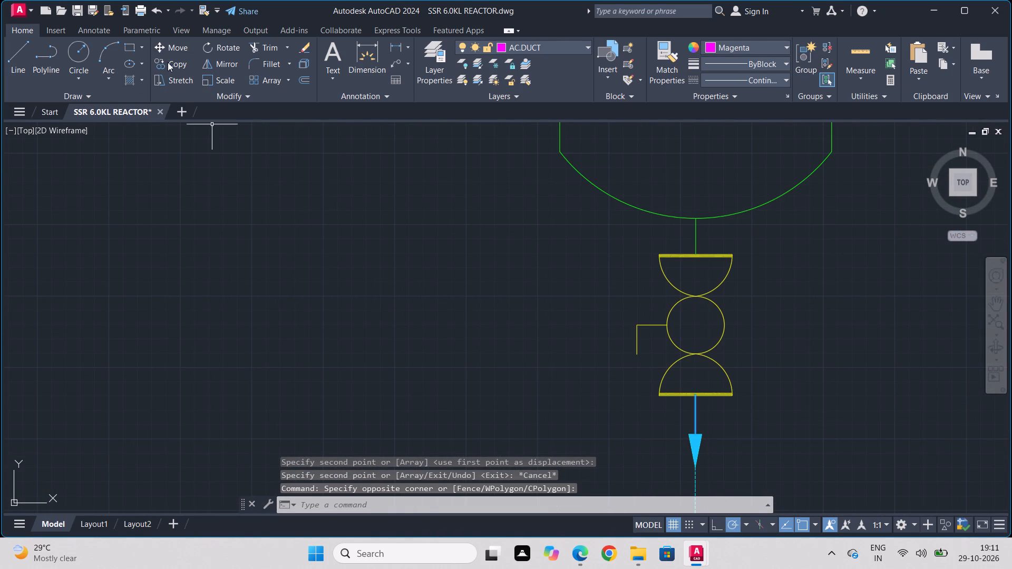
click(168, 62)
click(697, 397)
click(337, 181)
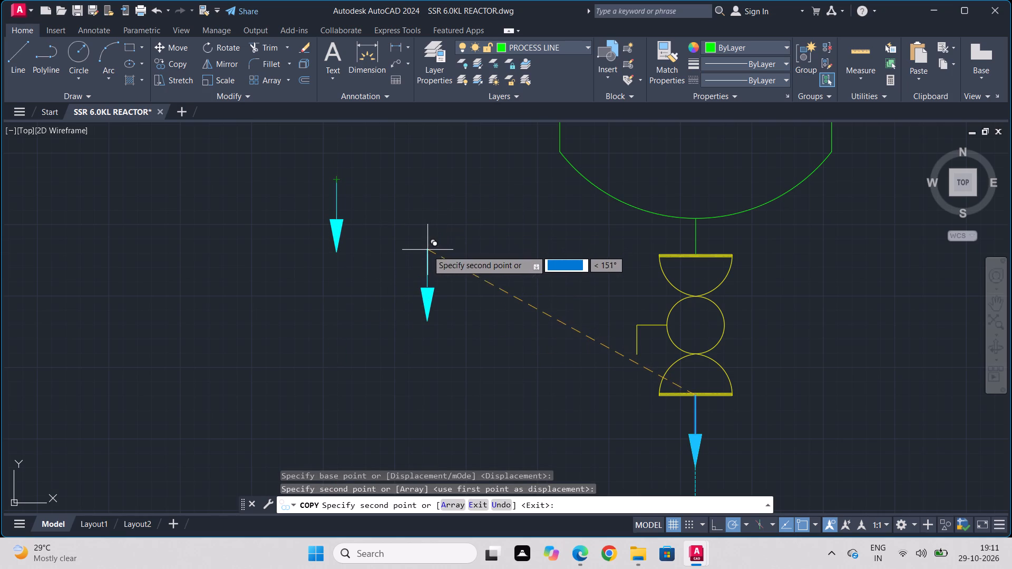
key(Escape)
Rotate the copied flow arrow 90 degrees about its tip so that it points right.
drag(387, 122, 371, 130)
click(237, 381)
click(421, 149)
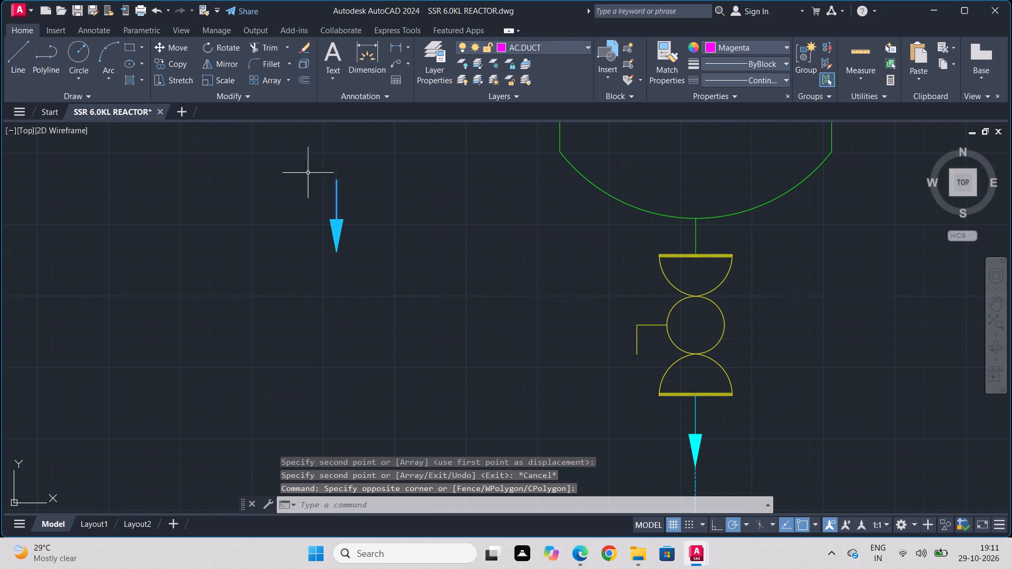
click(223, 51)
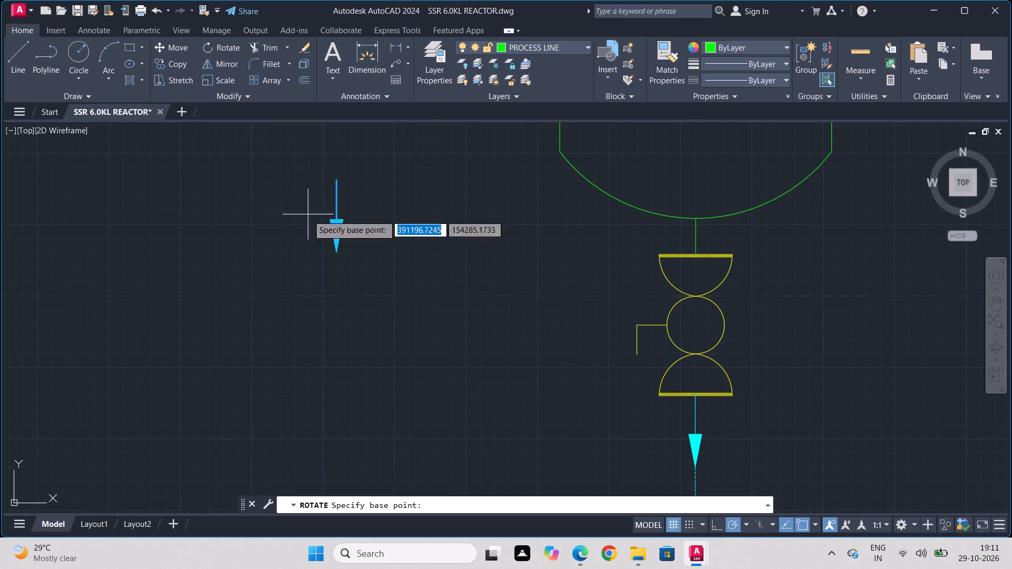
drag(340, 248, 351, 253)
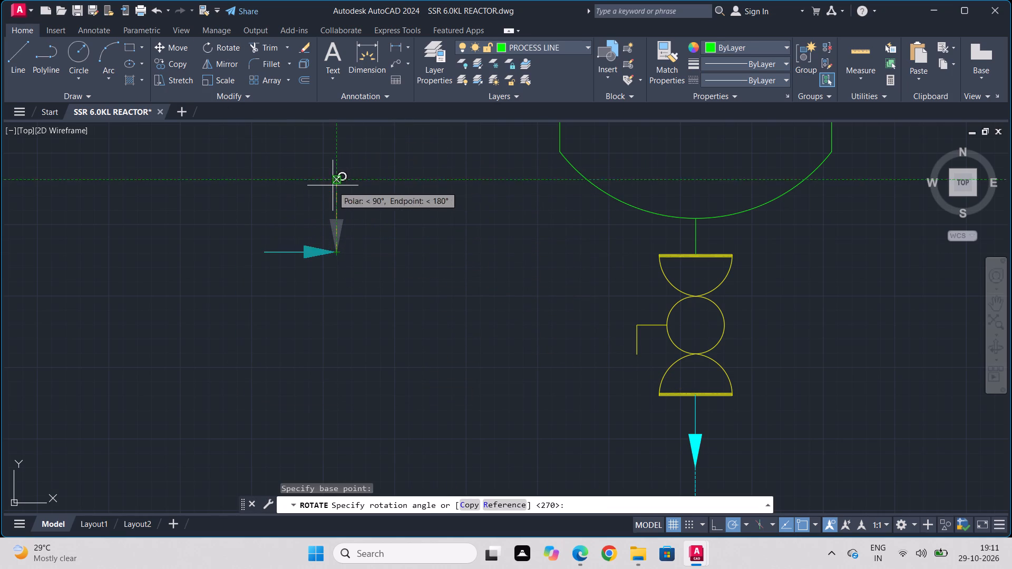
click(338, 174)
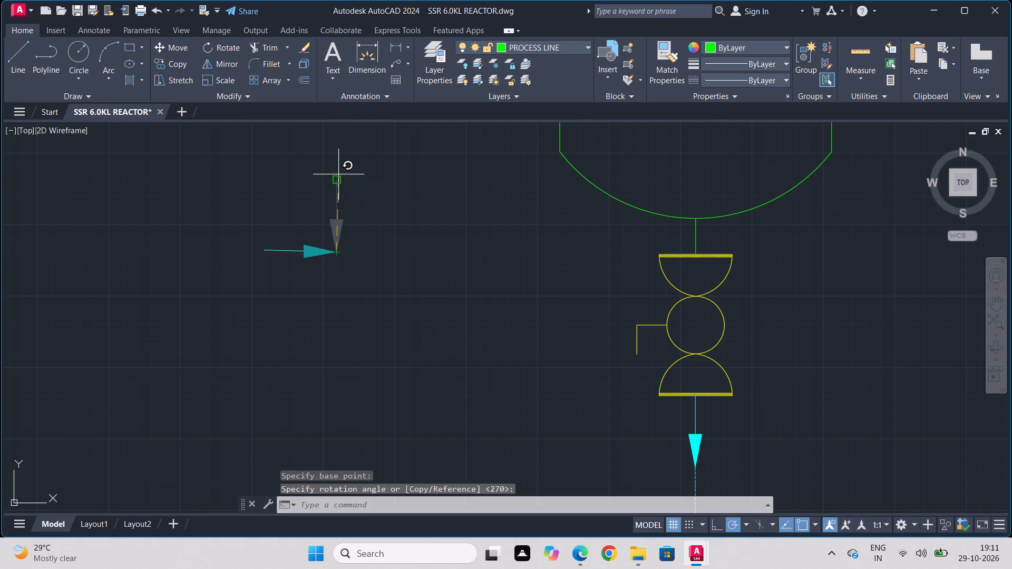
Scale the right-pointing arrow up to more than twice its size, using its tail end as base point.
drag(369, 187, 354, 199)
click(240, 307)
click(207, 76)
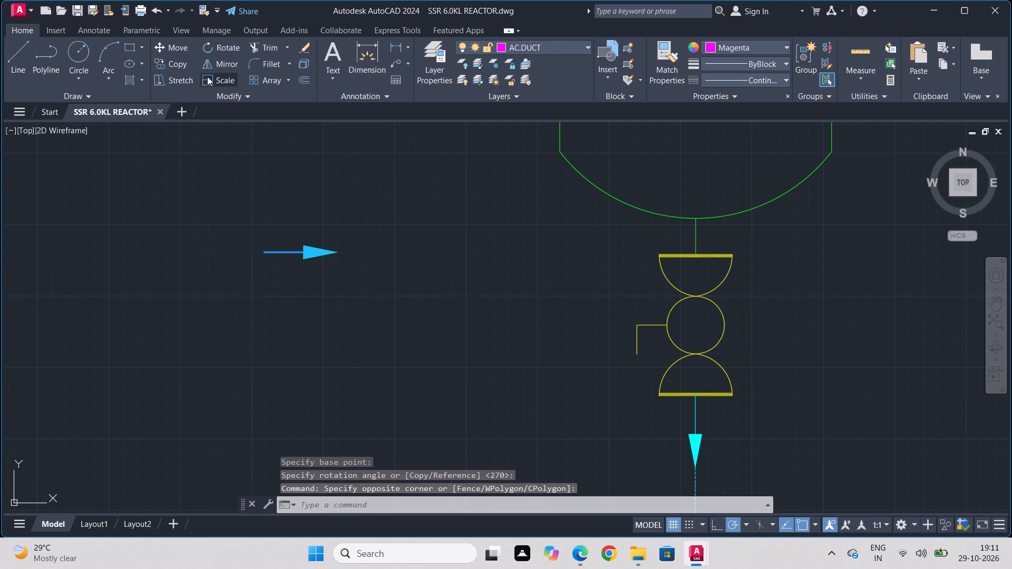
click(259, 252)
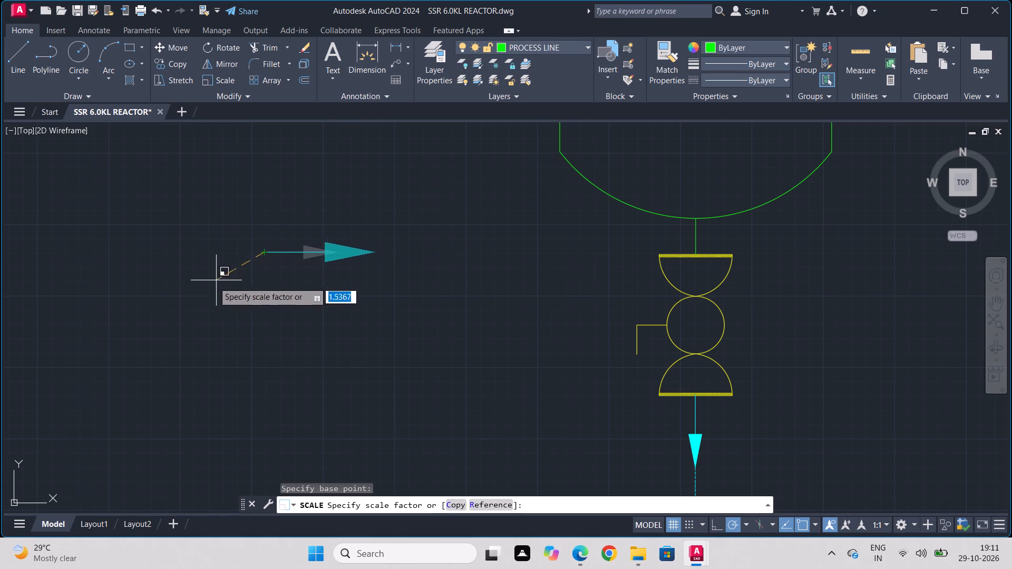
click(188, 291)
Scale the enlarged right-pointing arrow down to a medium size, using its tip as base point.
drag(511, 211, 496, 217)
click(172, 315)
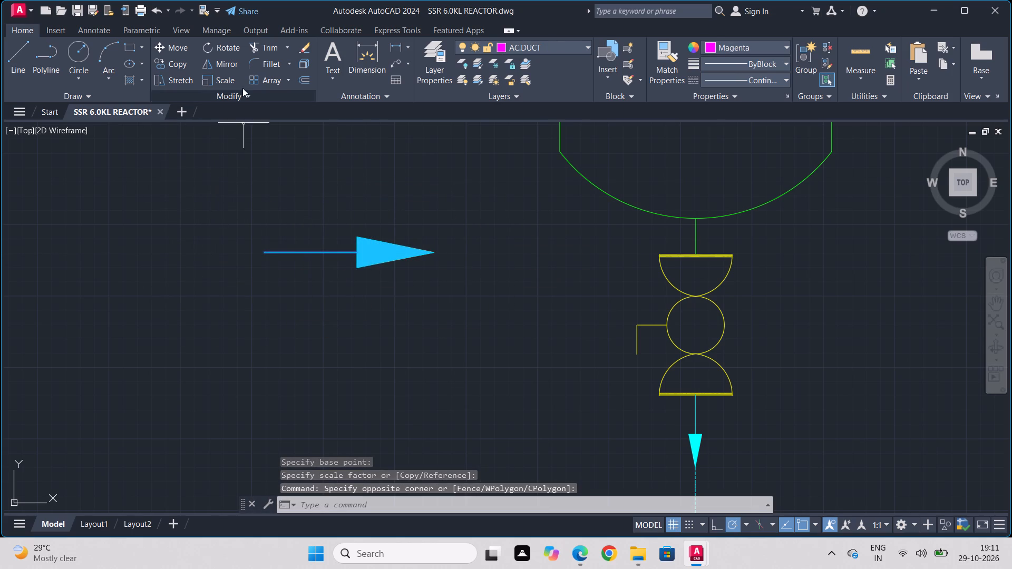
click(222, 83)
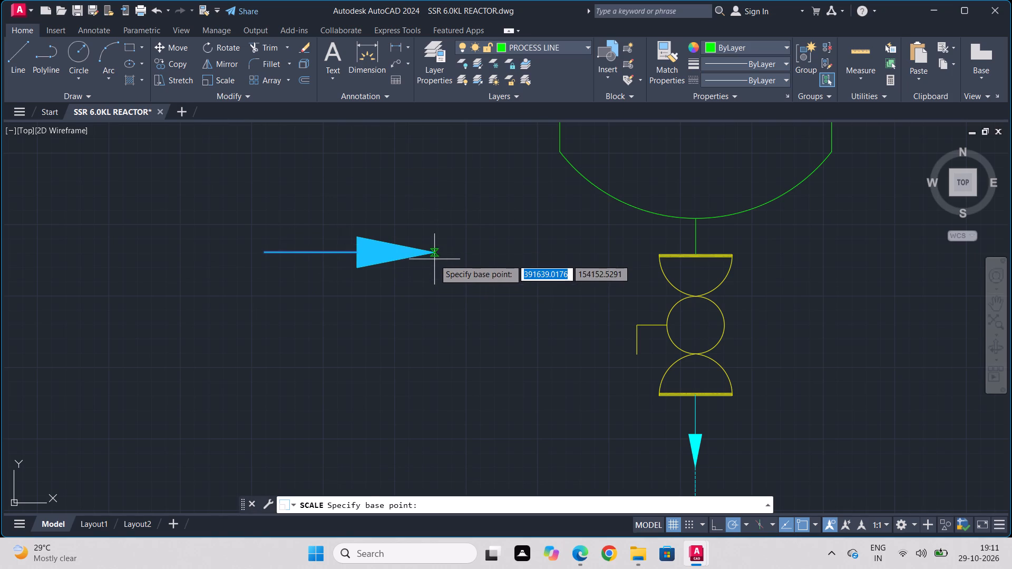
click(433, 252)
click(490, 264)
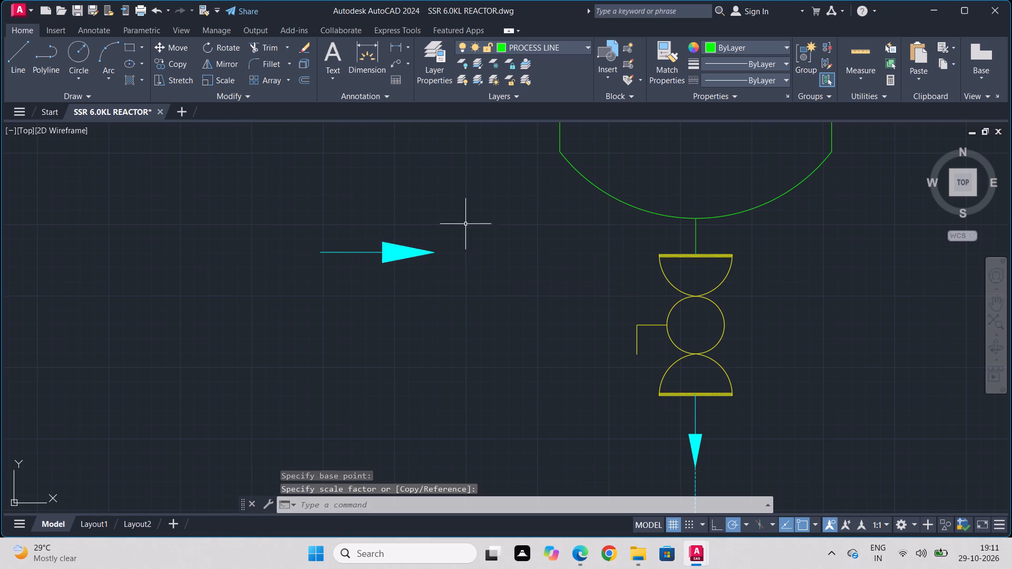
Copy the right-pointing arrow to a spot above and to the left of the original.
drag(462, 208, 457, 212)
click(277, 316)
click(173, 57)
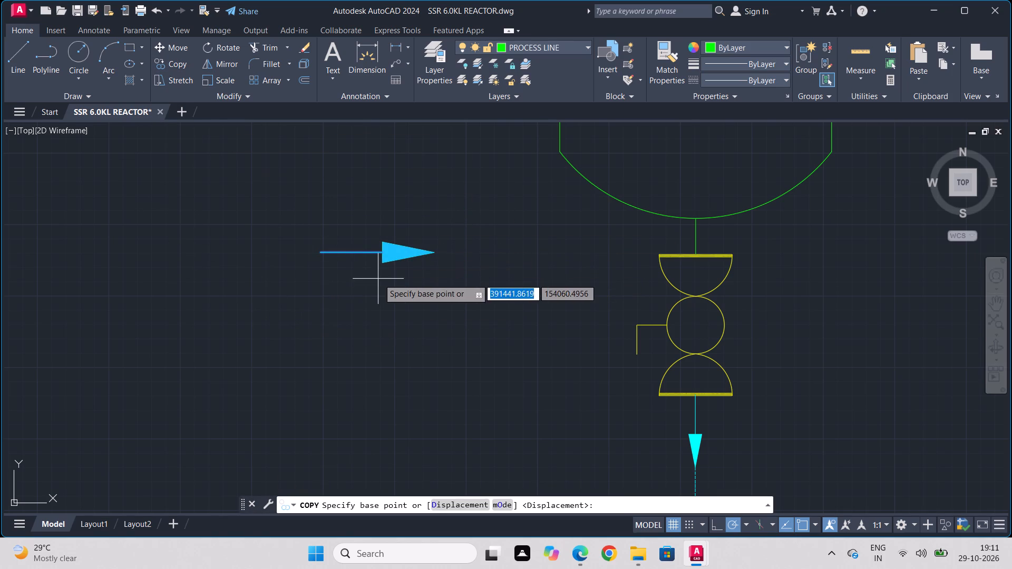
click(385, 258)
click(278, 150)
key(Escape)
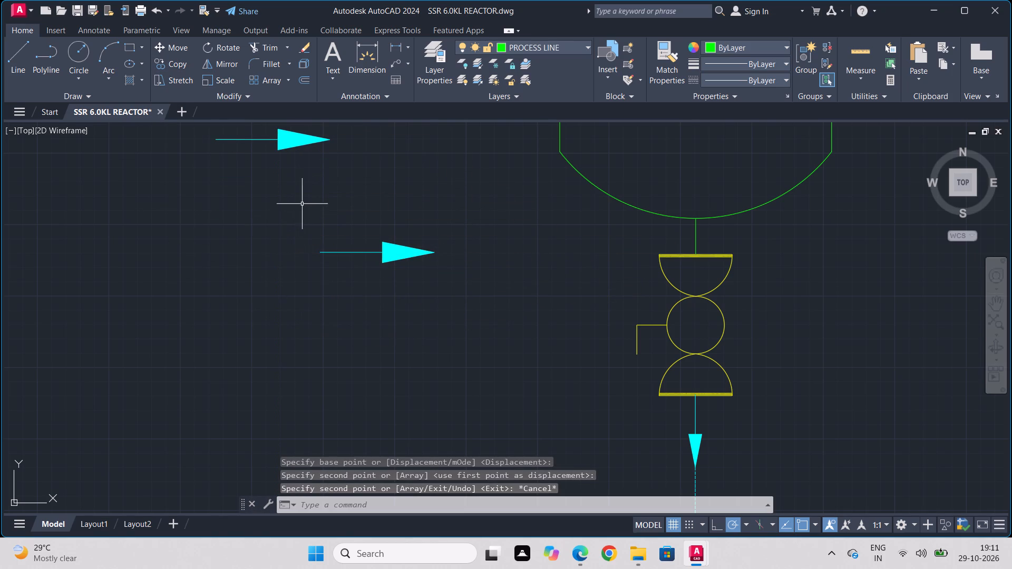
Rotate the upper arrow copy 90 degrees about its tip so that it points upward.
middle_drag(304, 202, 349, 330)
scroll(322, 249, down, 1)
drag(376, 227, 348, 258)
click(227, 355)
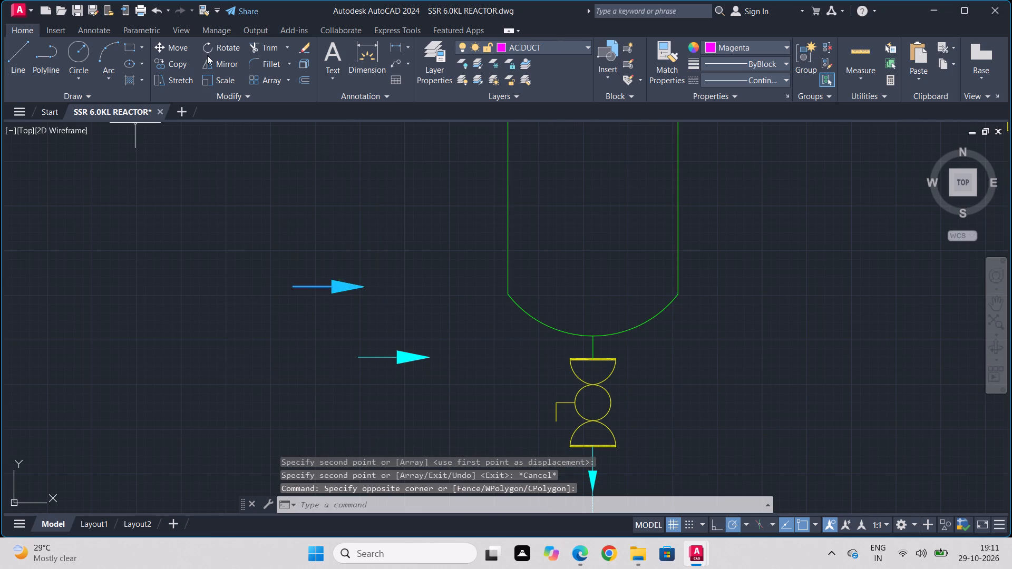
click(217, 52)
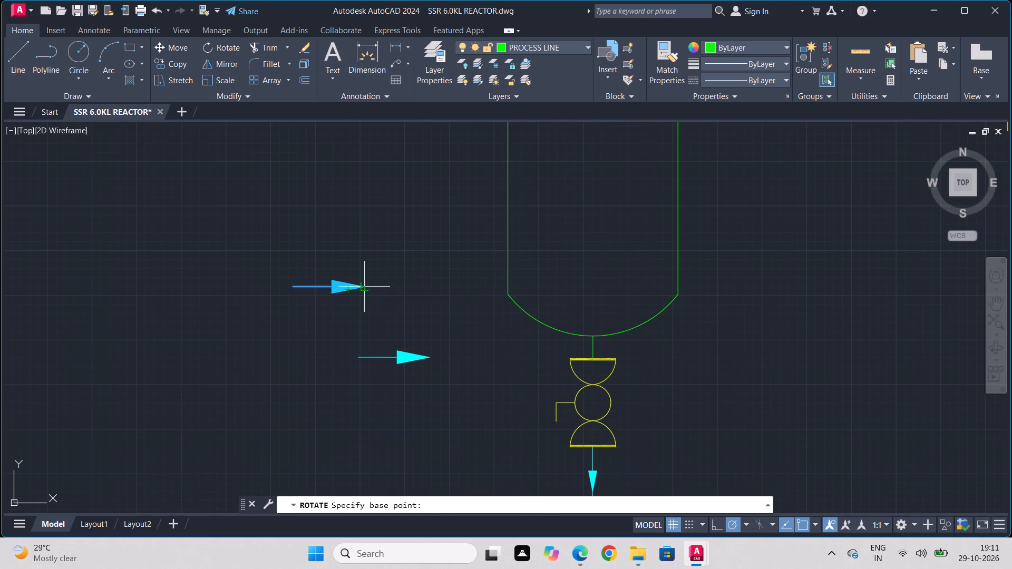
click(366, 284)
click(364, 234)
Scale up the upward-pointing arrow, using its tip as base point.
click(384, 236)
click(352, 341)
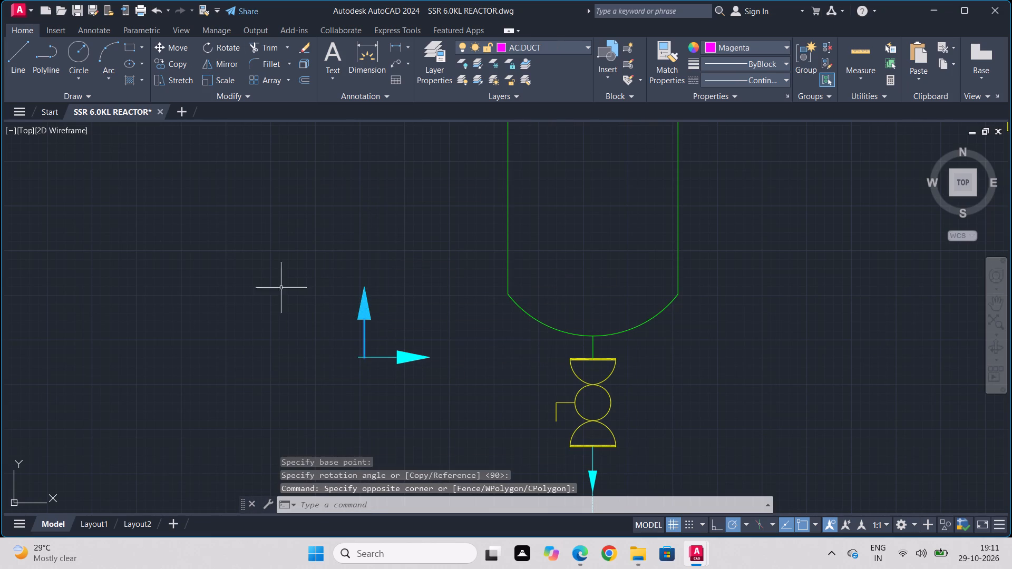
click(218, 81)
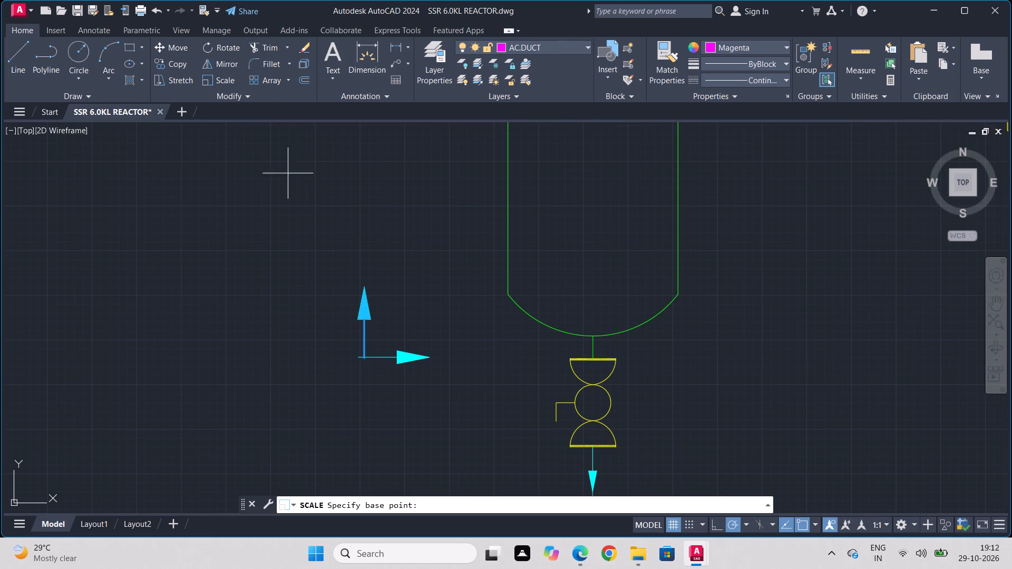
click(359, 287)
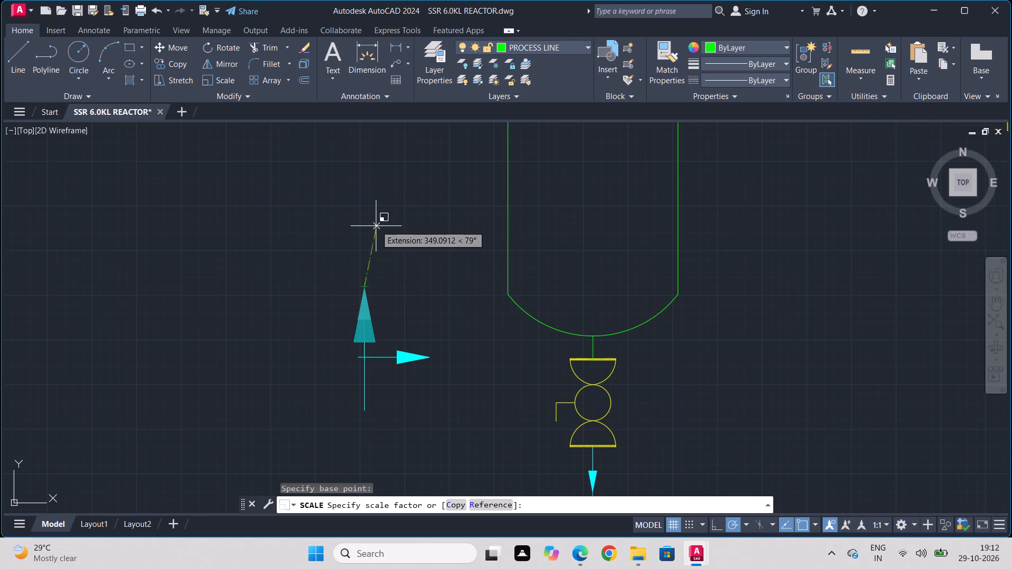
click(376, 226)
Move the right-pointing arrow to just above the horizontal process line leading into the loop's left leg.
click(424, 297)
click(397, 388)
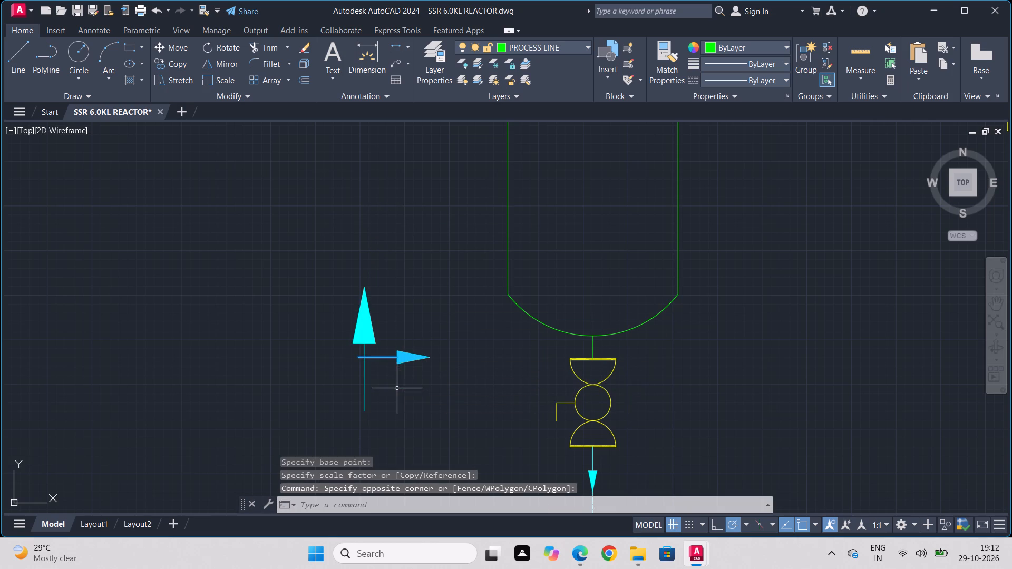
click(182, 46)
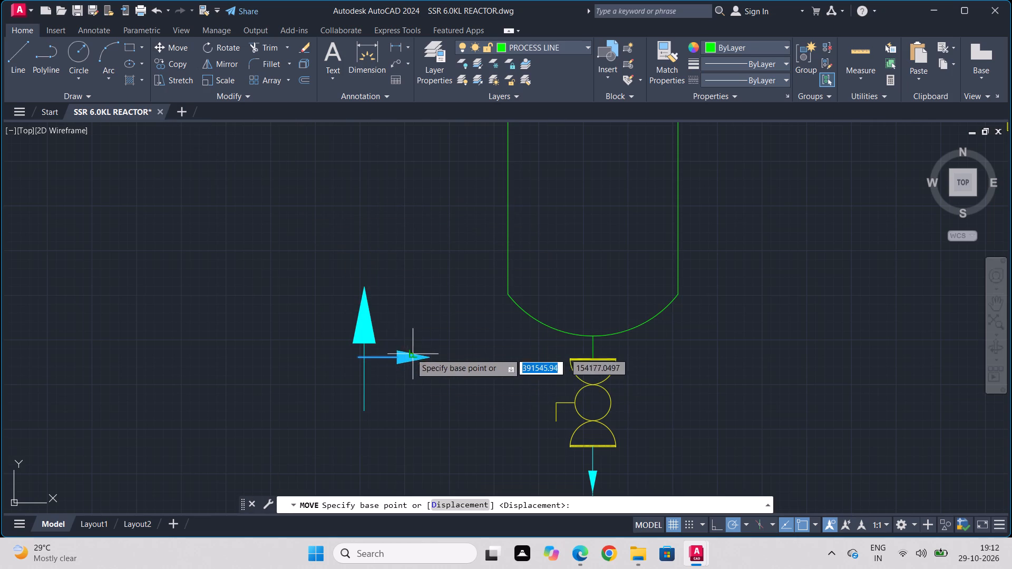
click(431, 360)
middle_drag(468, 183, 469, 182)
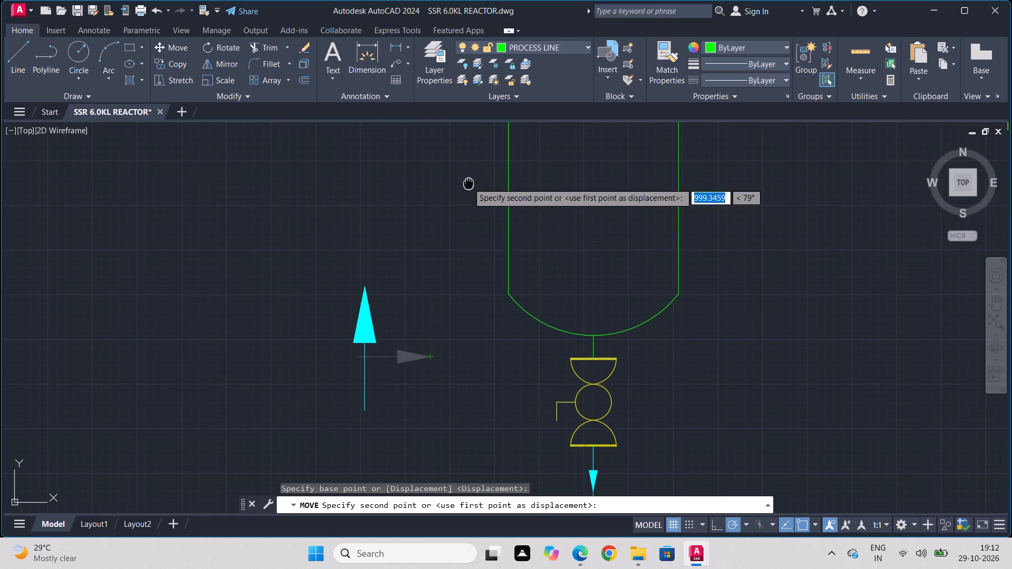
middle_drag(469, 182, 406, 439)
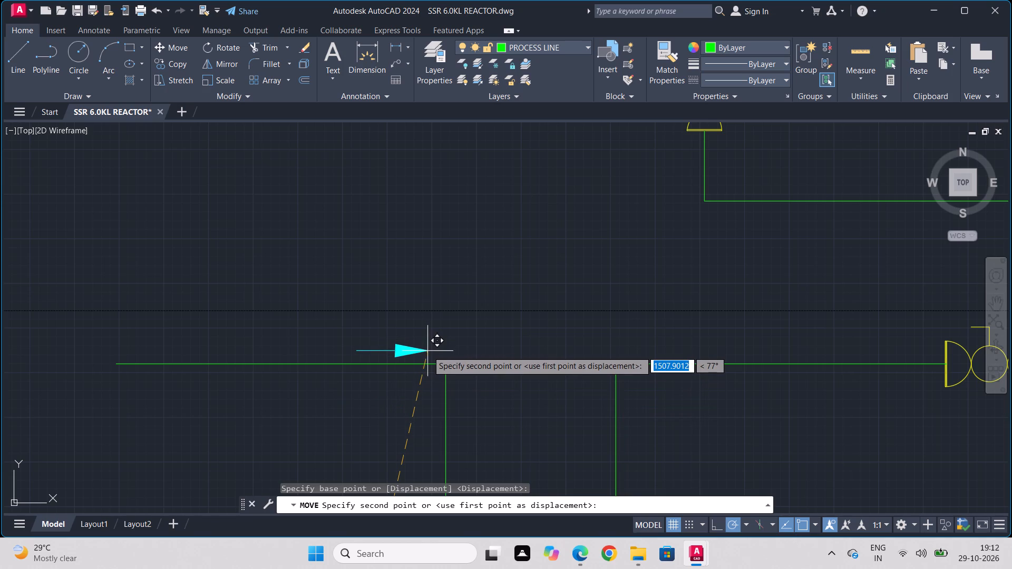
click(426, 351)
Scale up the right-pointing arrow above the process line, using its tip as base point.
click(420, 345)
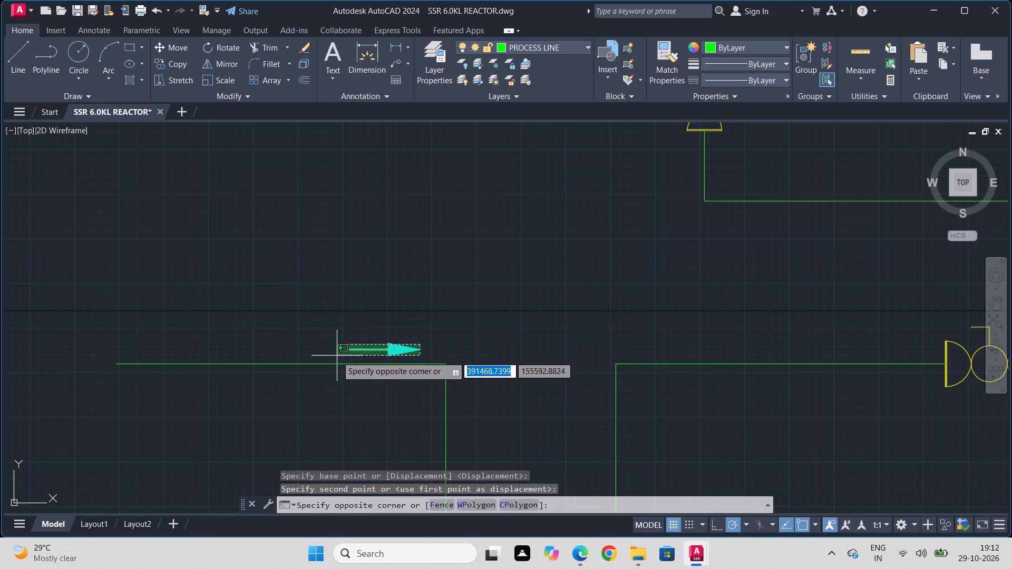
click(337, 356)
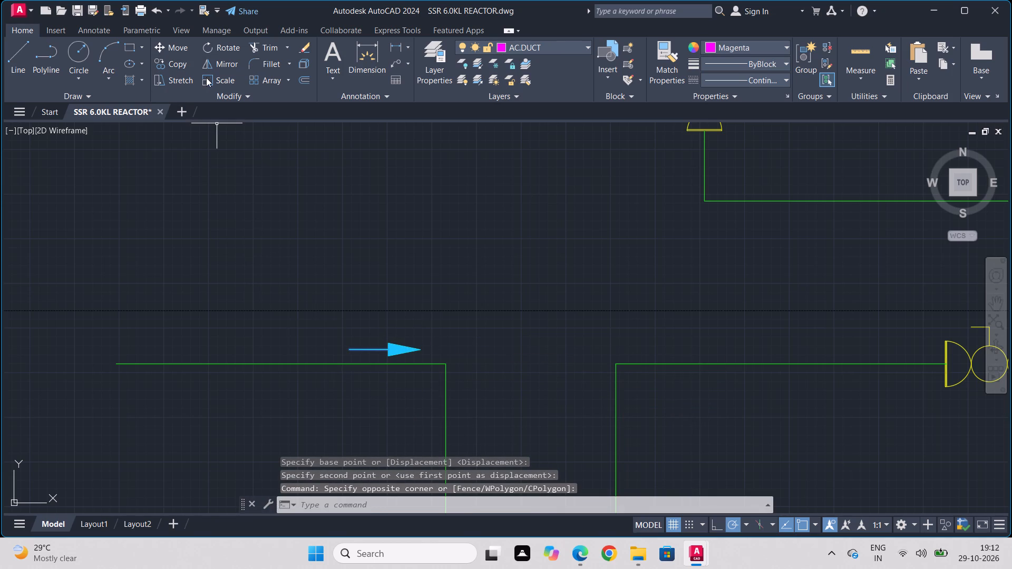
click(206, 77)
click(420, 352)
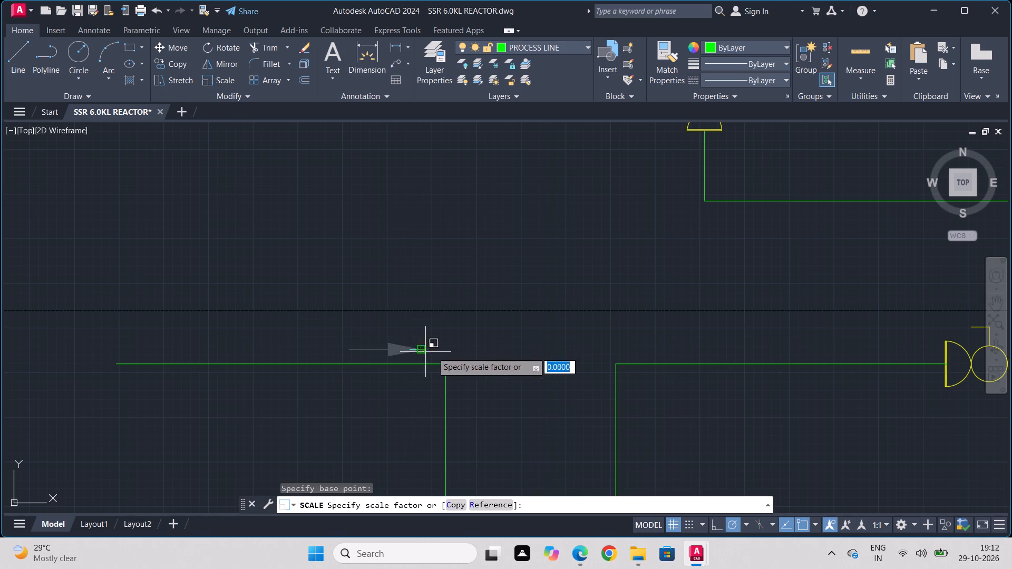
click(477, 365)
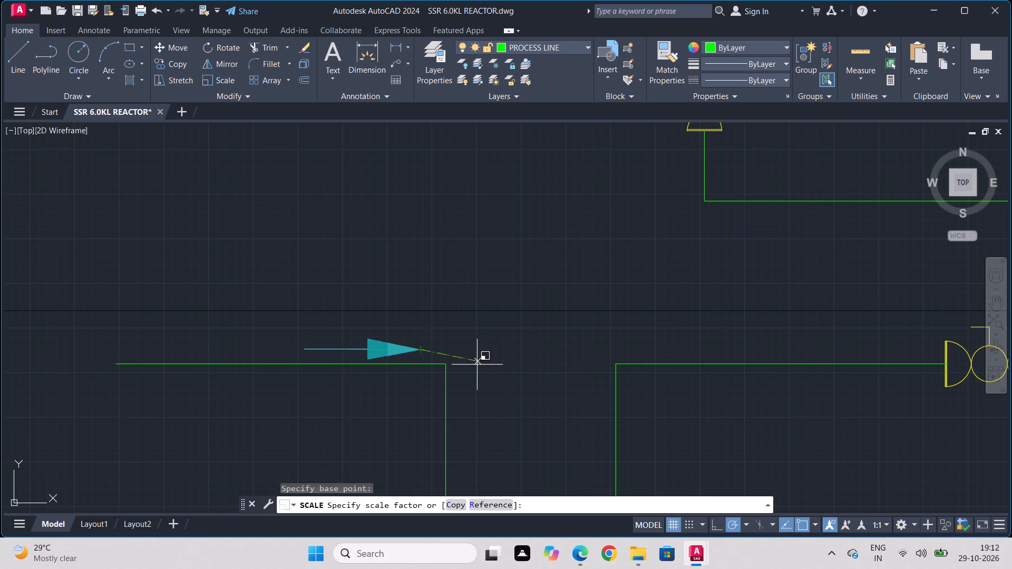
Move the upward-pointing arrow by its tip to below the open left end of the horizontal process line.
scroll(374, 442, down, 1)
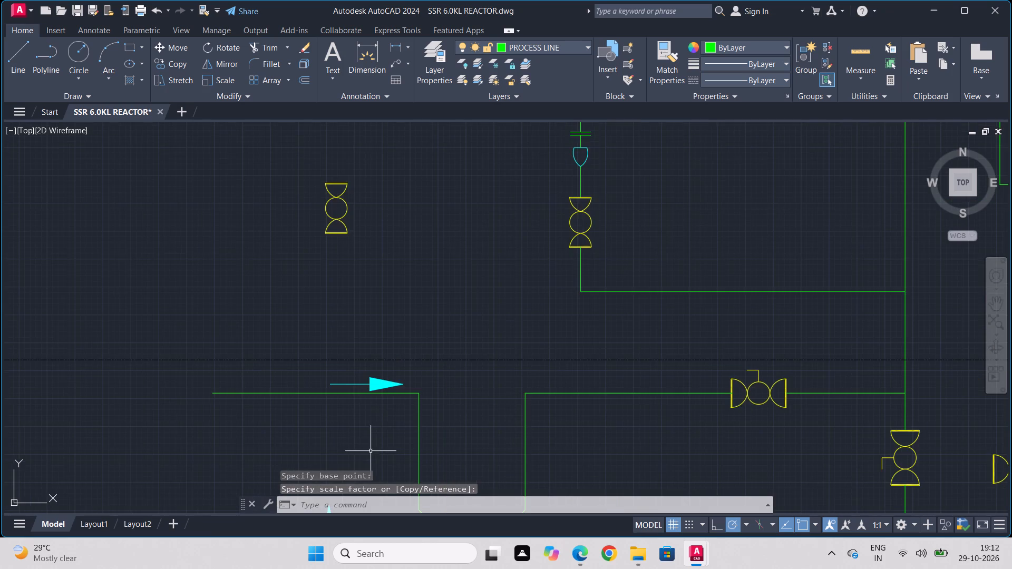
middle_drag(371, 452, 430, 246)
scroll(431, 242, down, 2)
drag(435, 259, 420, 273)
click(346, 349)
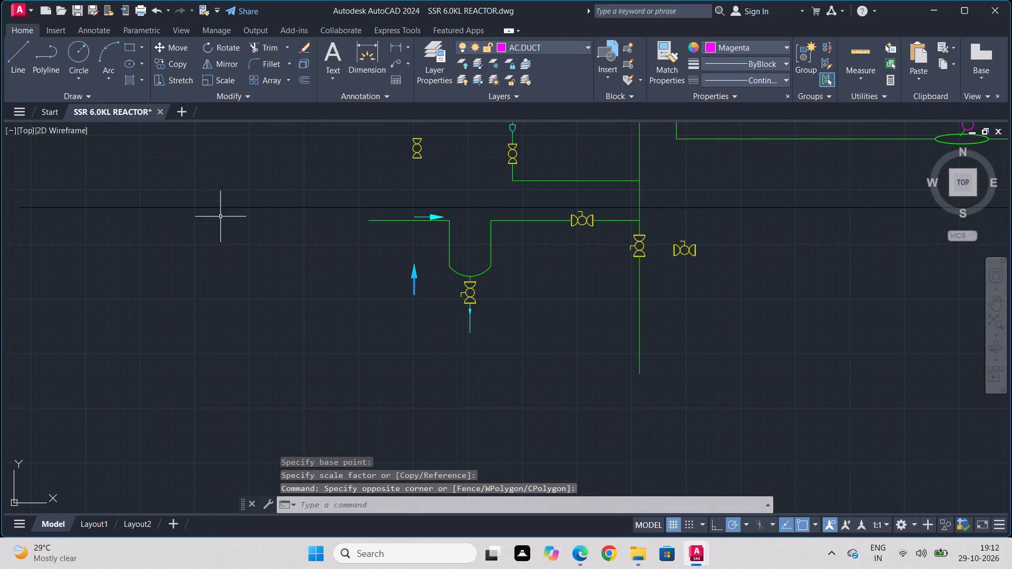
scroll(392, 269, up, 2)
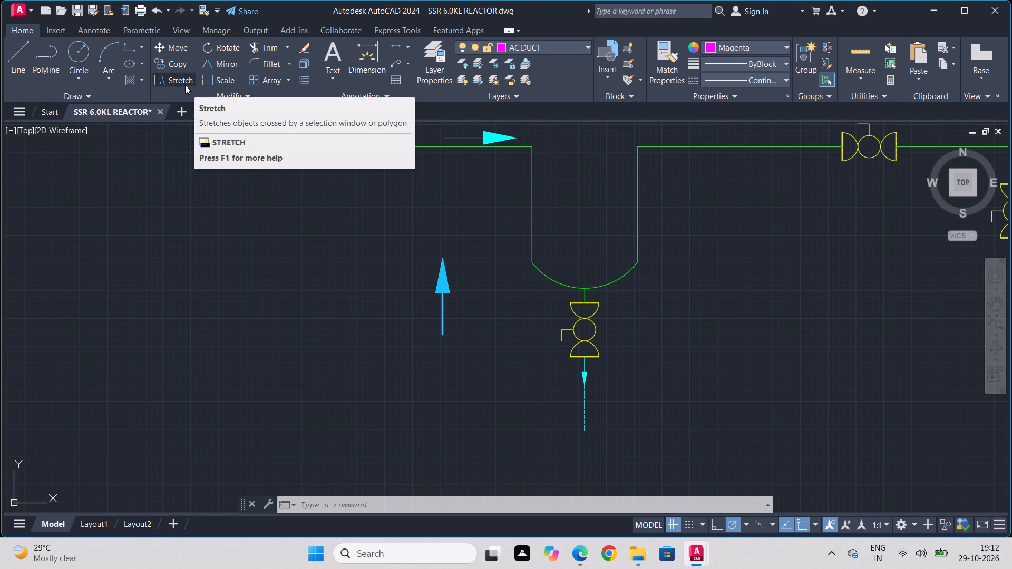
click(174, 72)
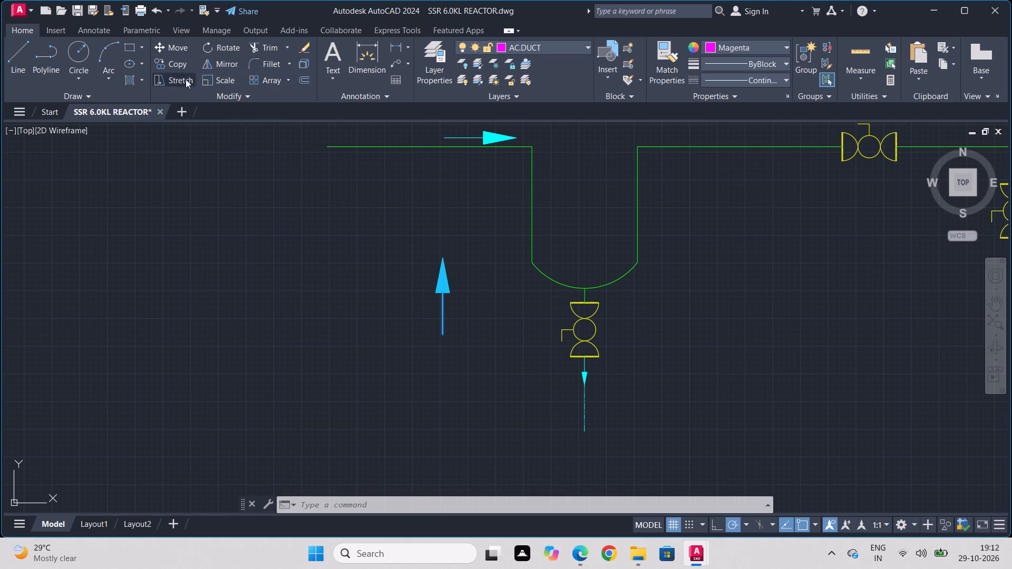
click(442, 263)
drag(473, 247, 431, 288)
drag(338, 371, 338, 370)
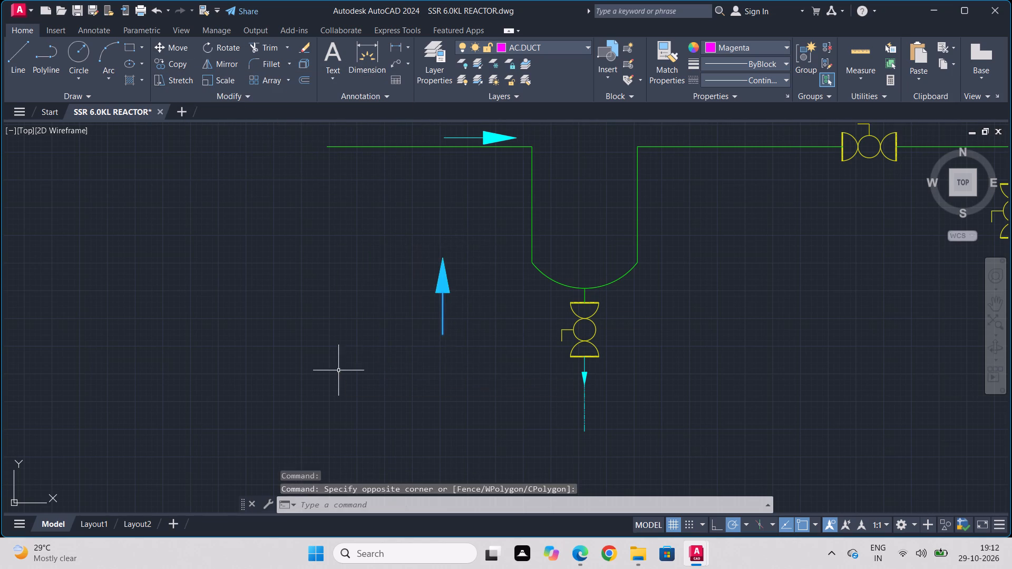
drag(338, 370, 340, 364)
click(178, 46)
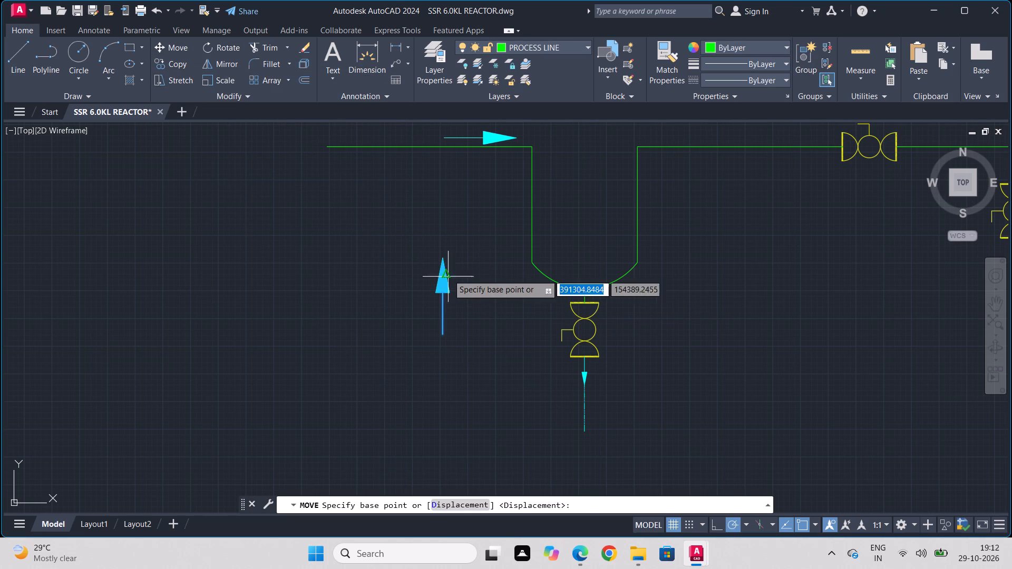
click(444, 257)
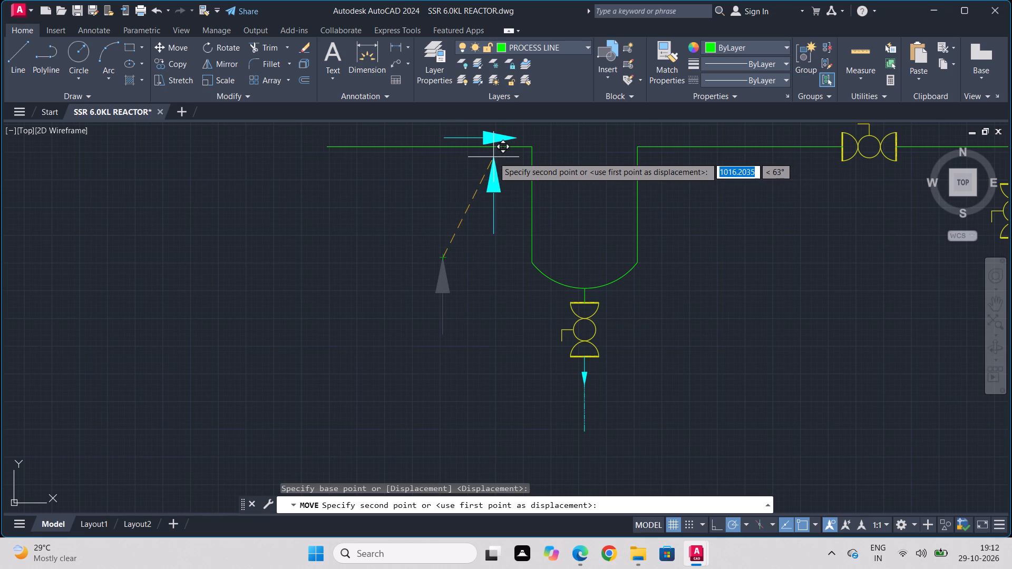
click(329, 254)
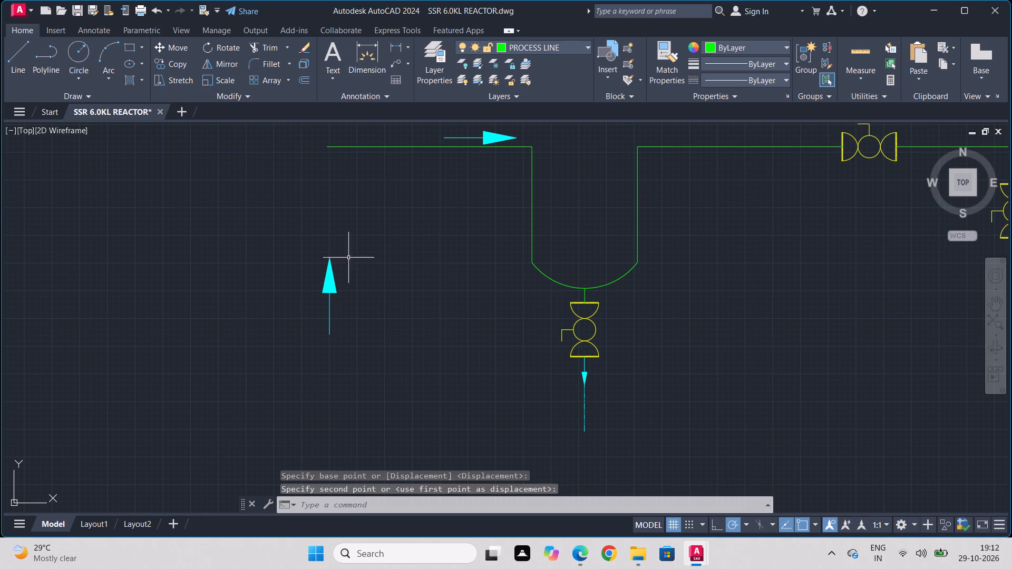
Mirror the right-pointing arrow about the U-loop's vertical centreline, keeping the original arrow.
drag(518, 134, 502, 137)
click(501, 137)
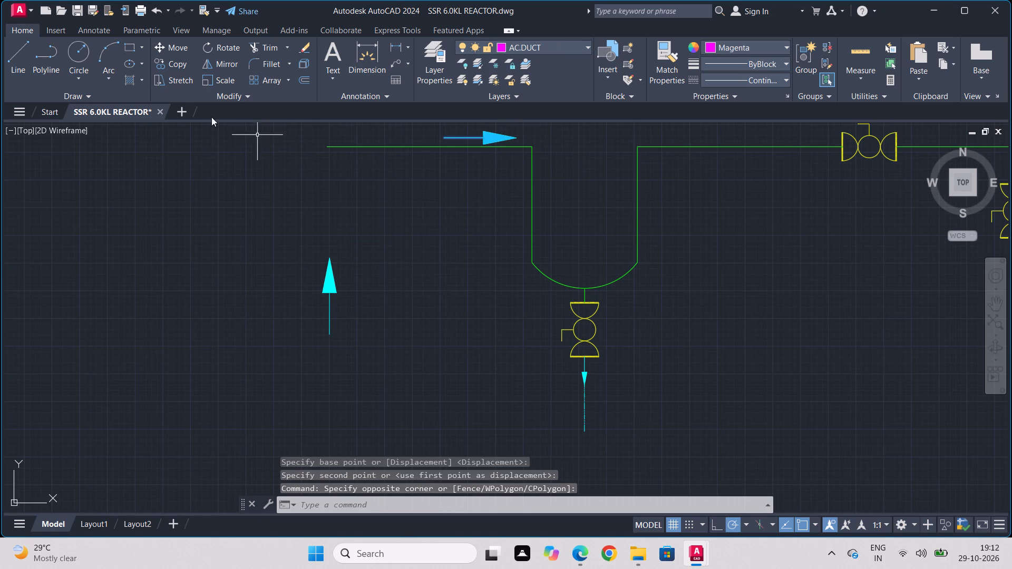
click(219, 68)
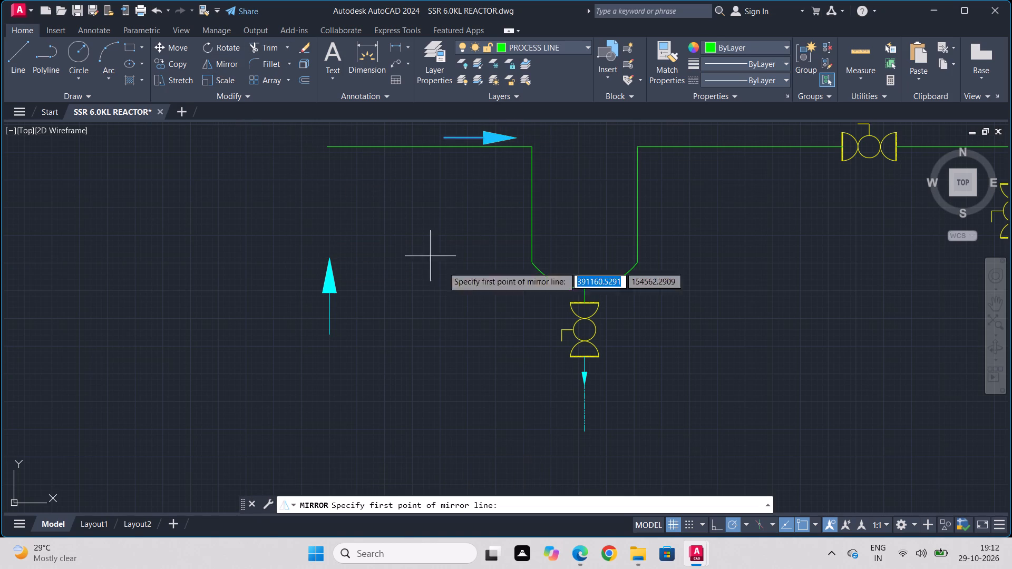
click(583, 214)
click(585, 263)
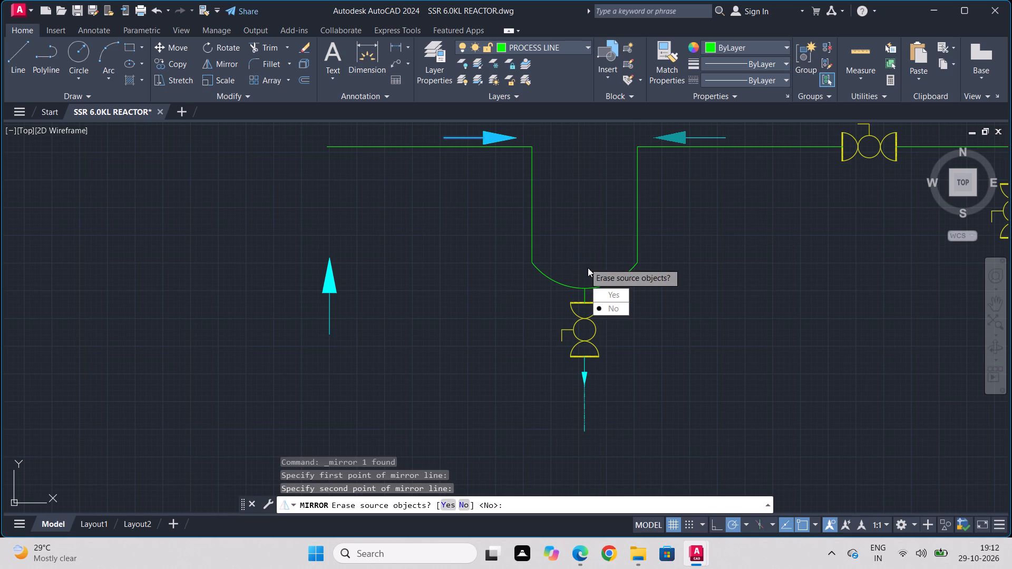
drag(605, 311, 585, 263)
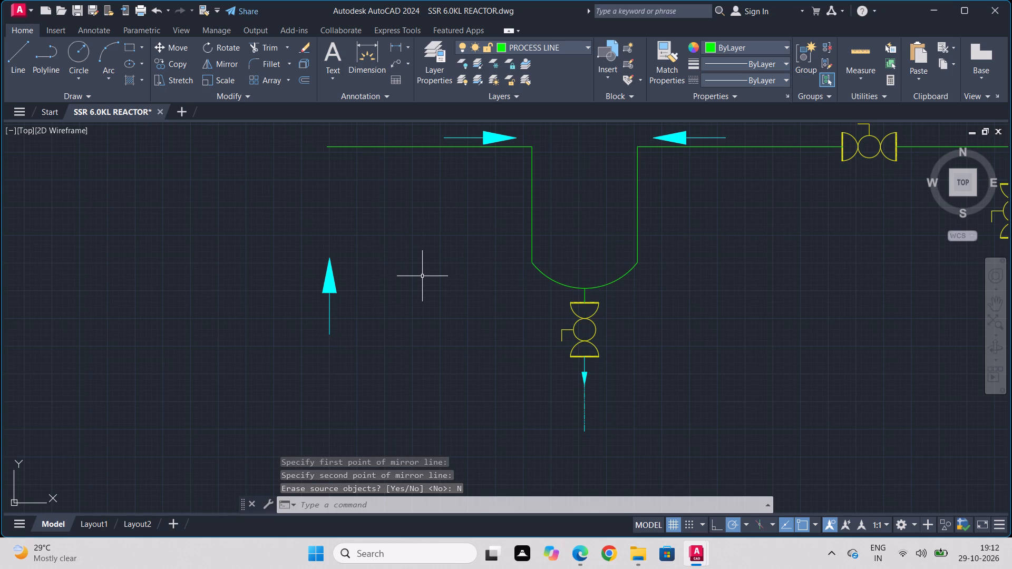
Move the upward-pointing arrow by its tip to beside the loop's left leg, just below the horizontal line.
click(374, 236)
click(281, 322)
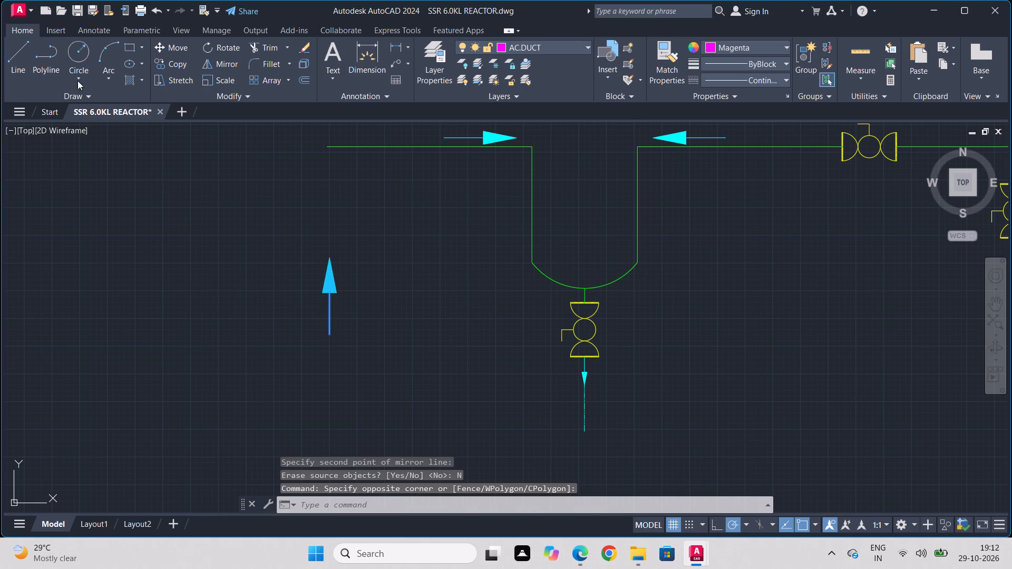
click(178, 40)
click(337, 263)
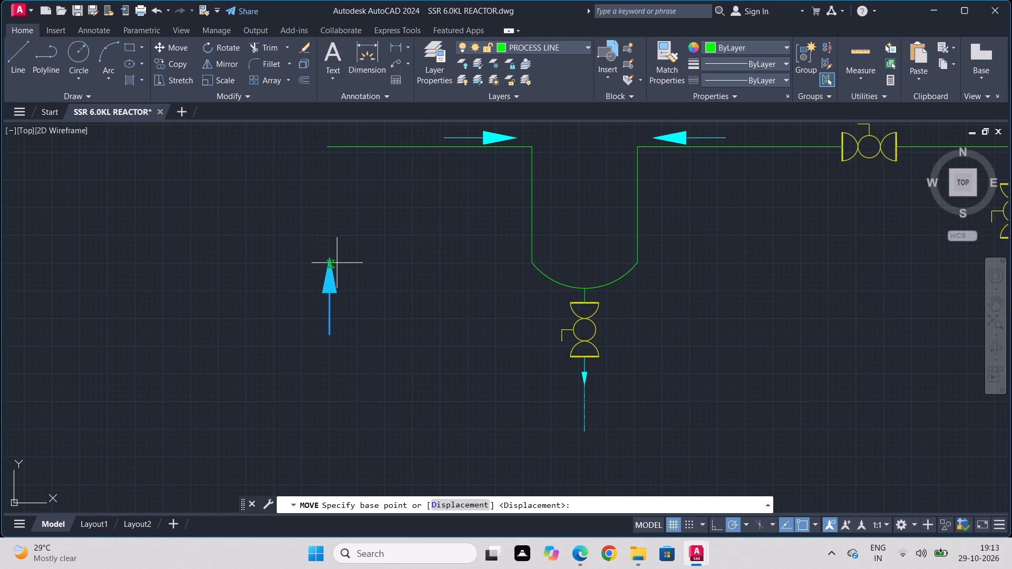
click(505, 164)
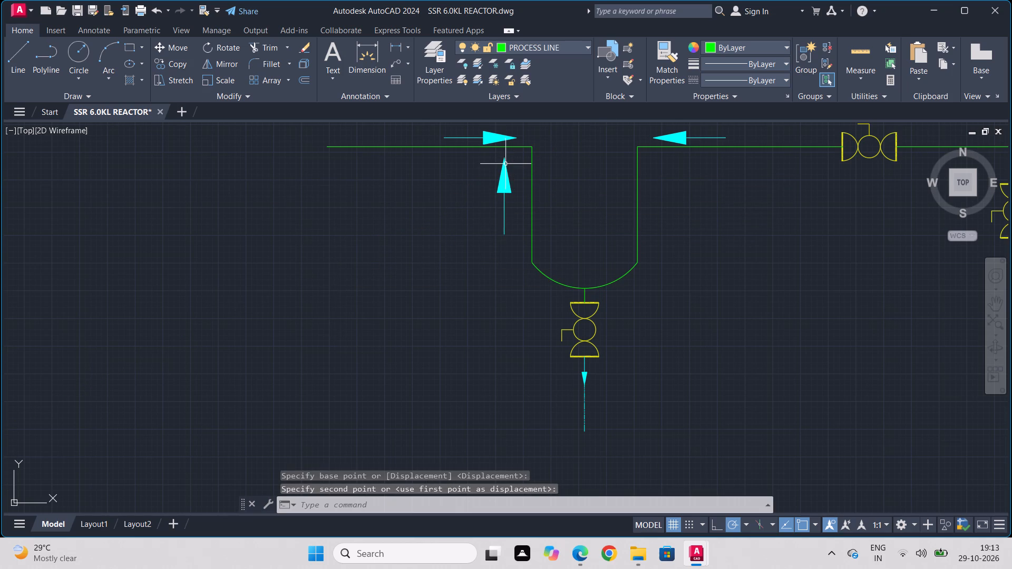
Mirror the upward-pointing arrow about a horizontal line through its tail end, keeping the original arrow.
click(509, 173)
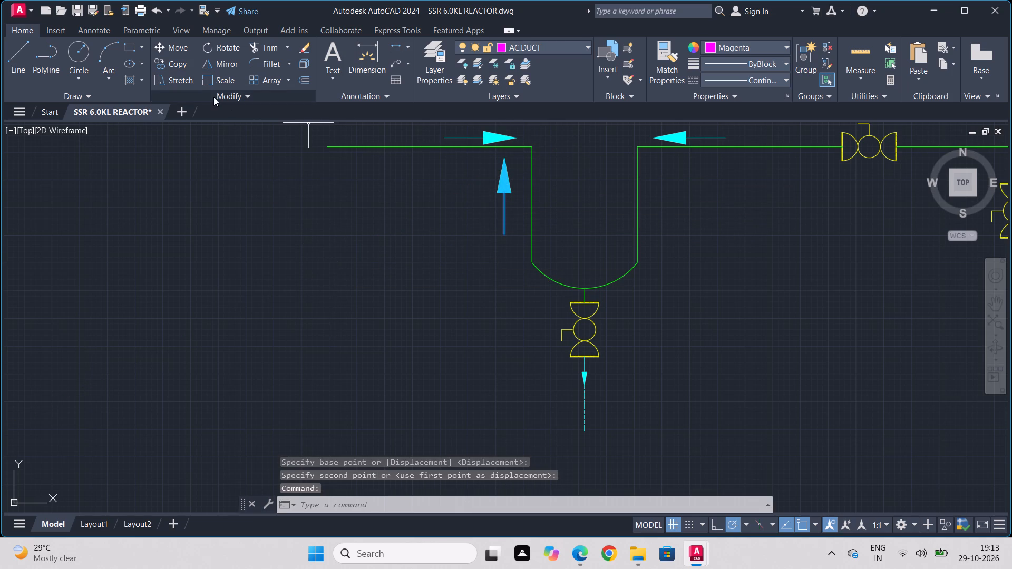
click(222, 58)
click(504, 233)
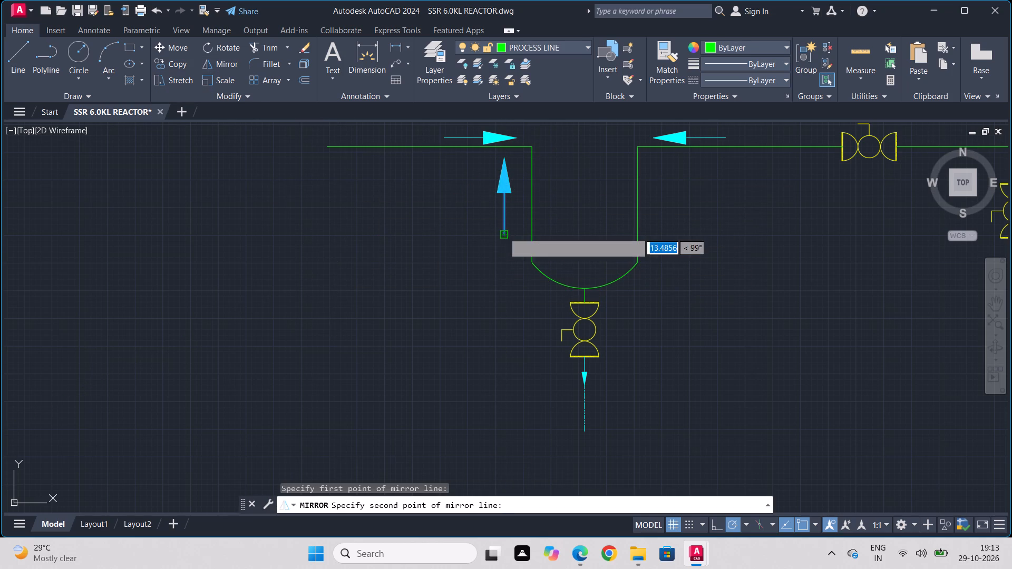
click(539, 230)
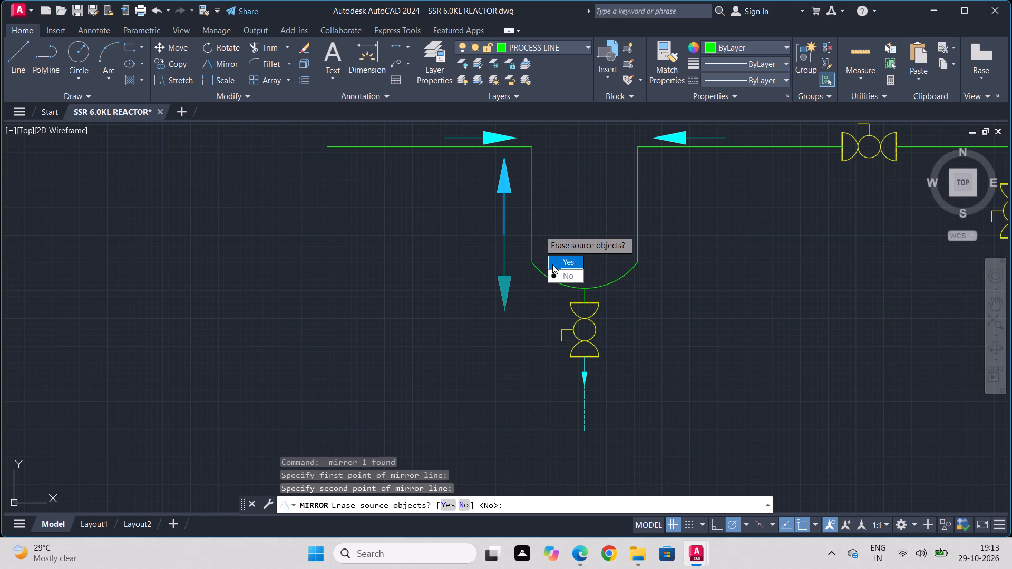
drag(555, 276, 539, 230)
Move the downward-pointing arrow up by its tail end to the base of the upper arrowhead, forming a compact double arrow.
click(515, 258)
click(439, 292)
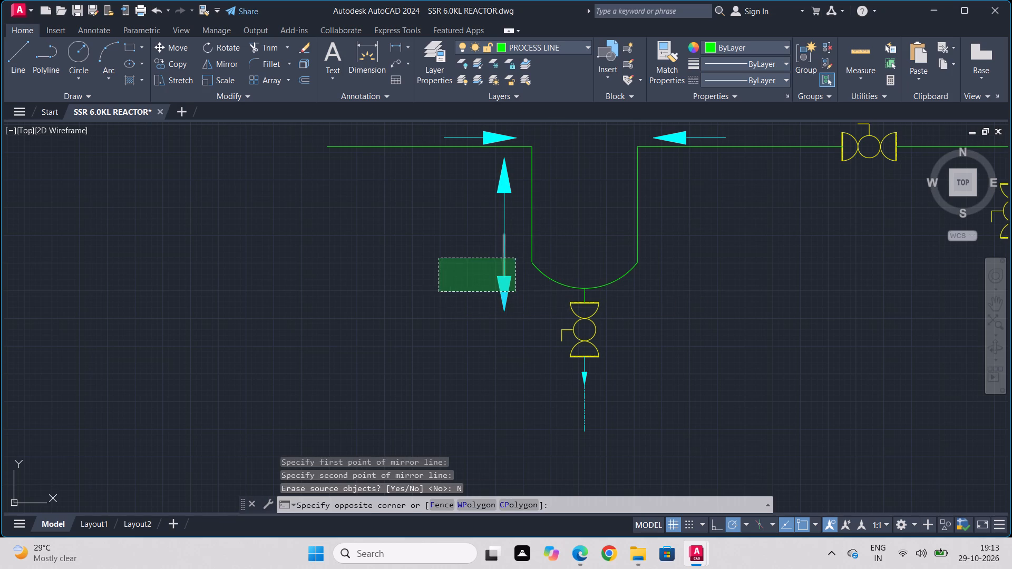
click(166, 47)
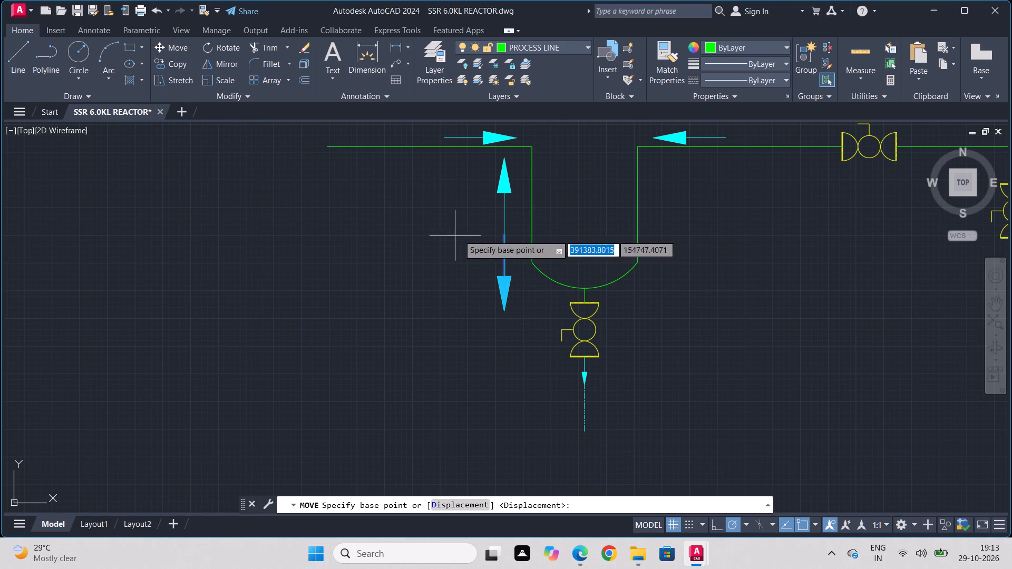
click(508, 234)
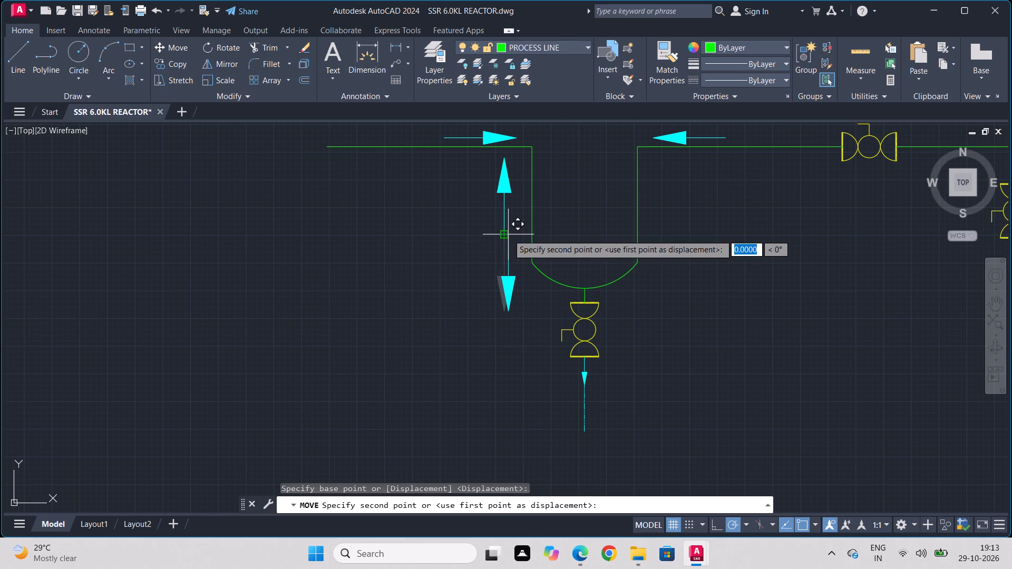
click(504, 194)
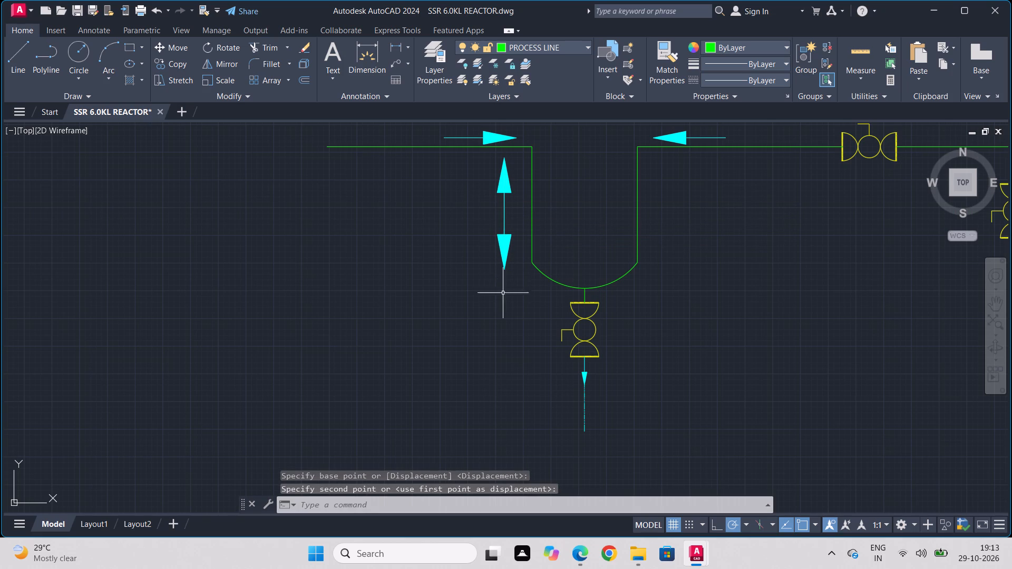
Draw a vertical process line about 6900 units long downward from the left end of the horizontal line.
scroll(452, 358, down, 1)
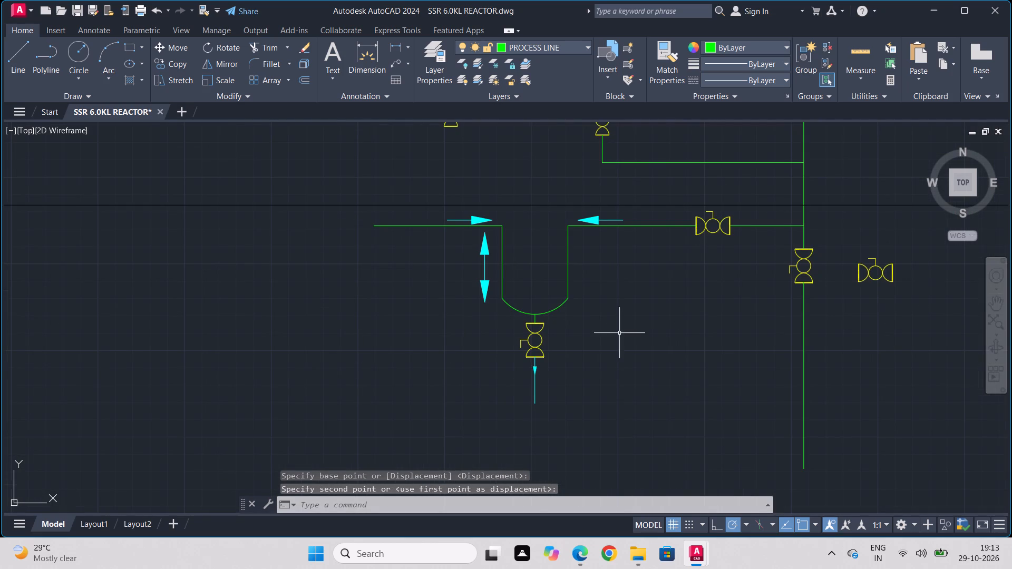
scroll(524, 236, down, 1)
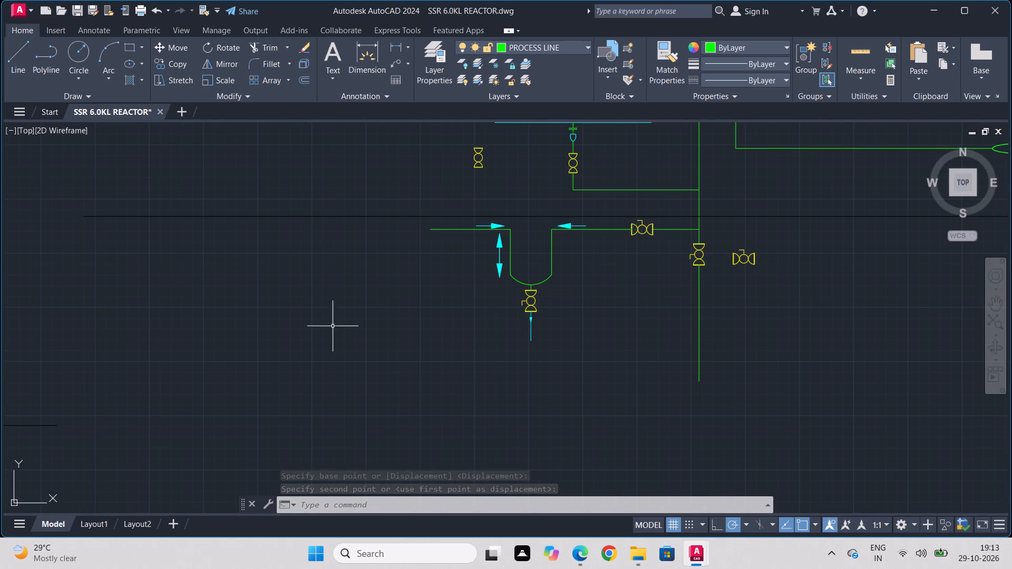
middle_drag(310, 343, 416, 309)
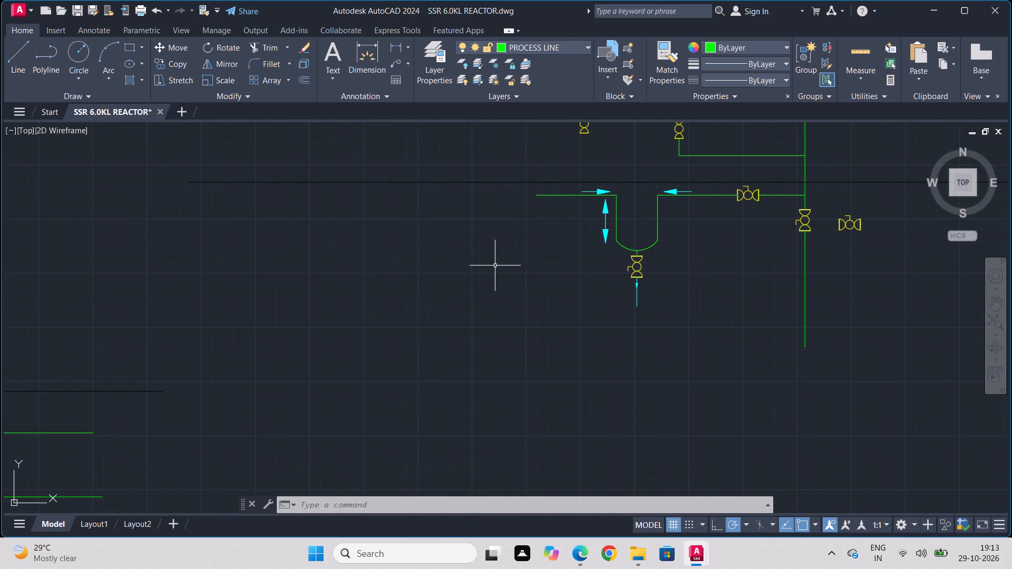
key(l)
key(Return)
click(533, 200)
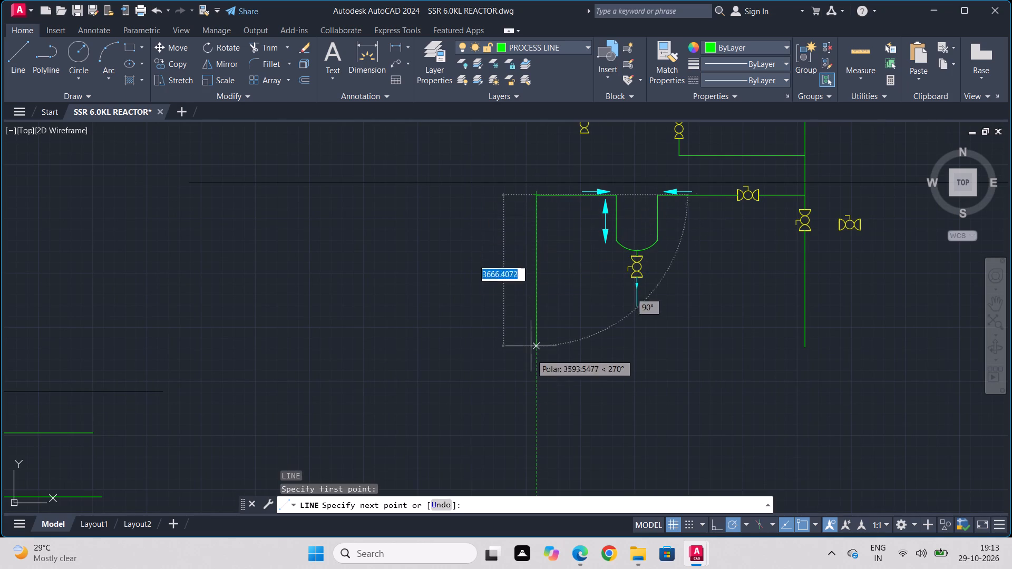
scroll(531, 391, down, 1)
middle_drag(531, 391, 517, 287)
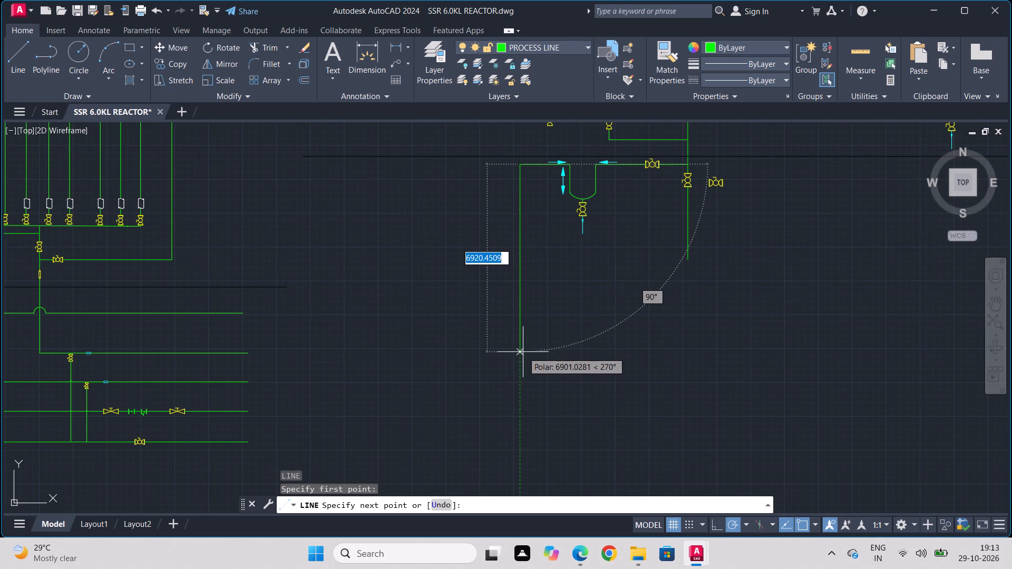
click(523, 352)
key(Escape)
Move the new vertical line a short distance right along the horizontal line, closer to the arrows.
scroll(543, 162, up, 2)
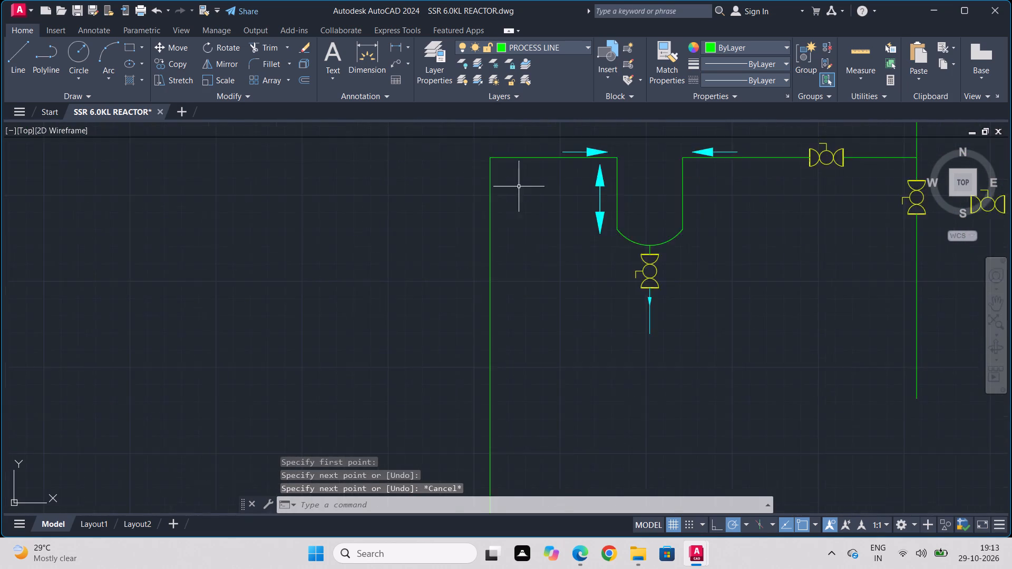
scroll(509, 196, up, 1)
scroll(488, 223, down, 2)
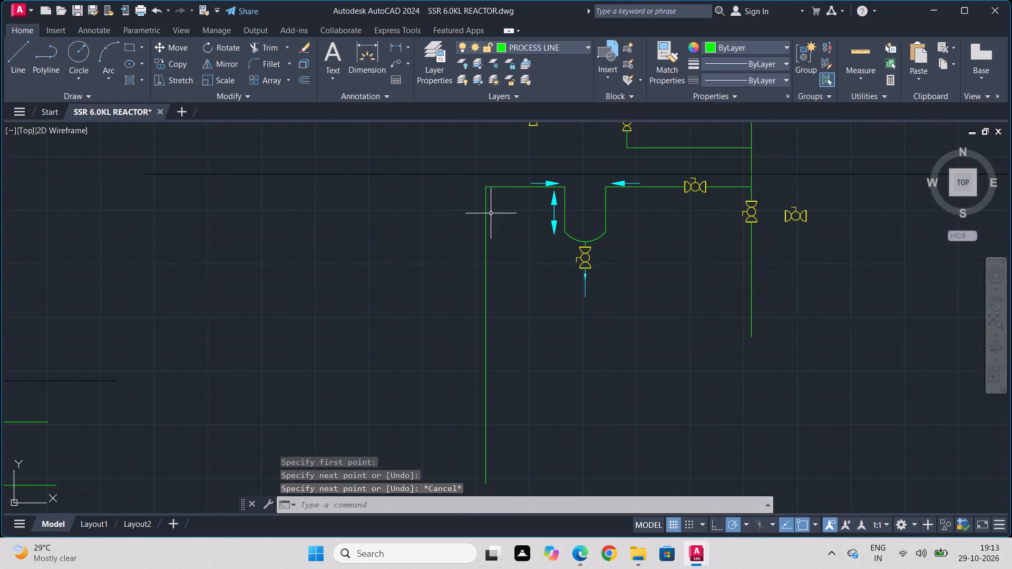
drag(491, 213, 469, 234)
click(393, 289)
click(166, 44)
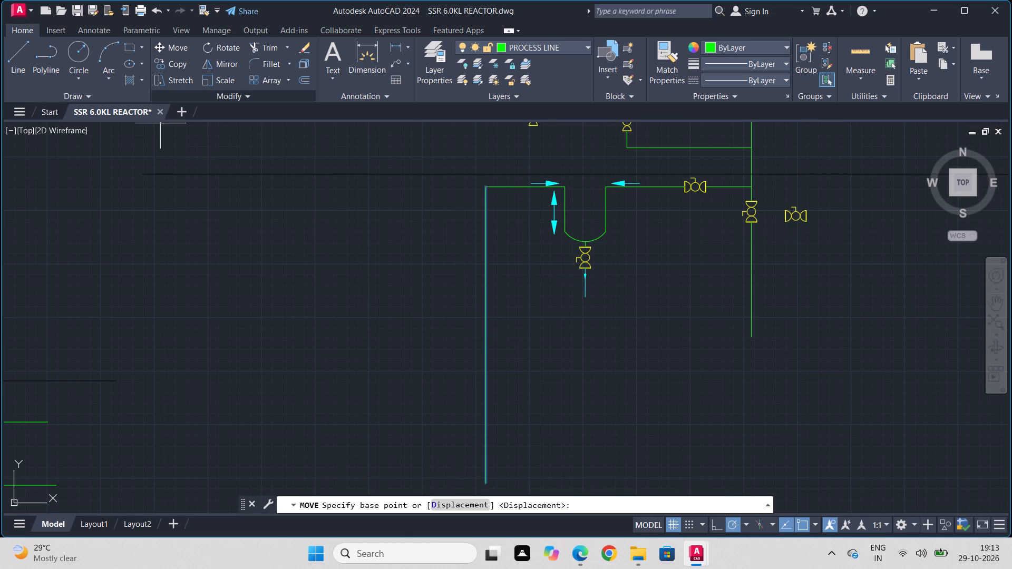
click(485, 189)
click(505, 186)
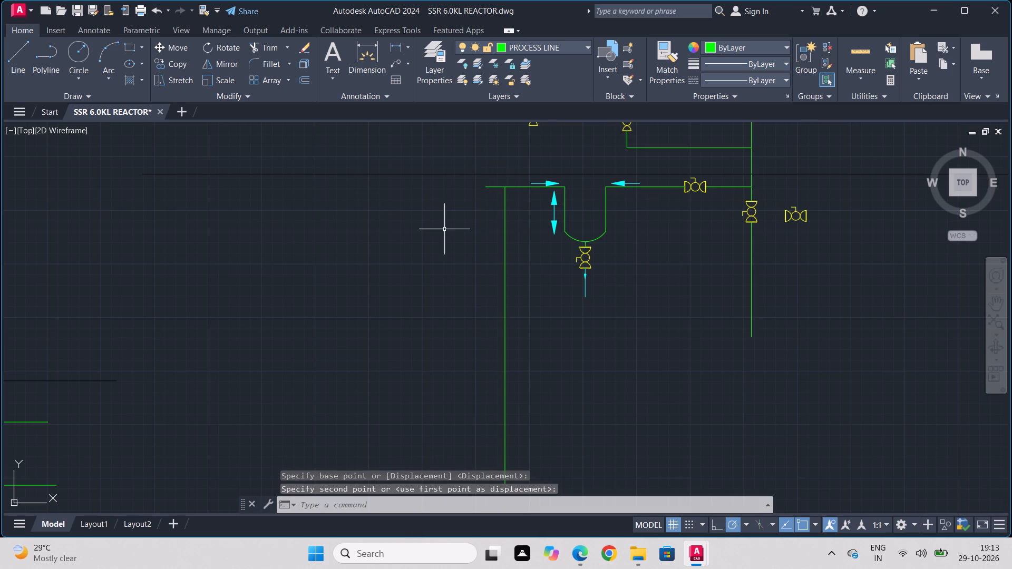
Trim the stub of the horizontal line extending left of the vertical line.
text(tr)
key(Return)
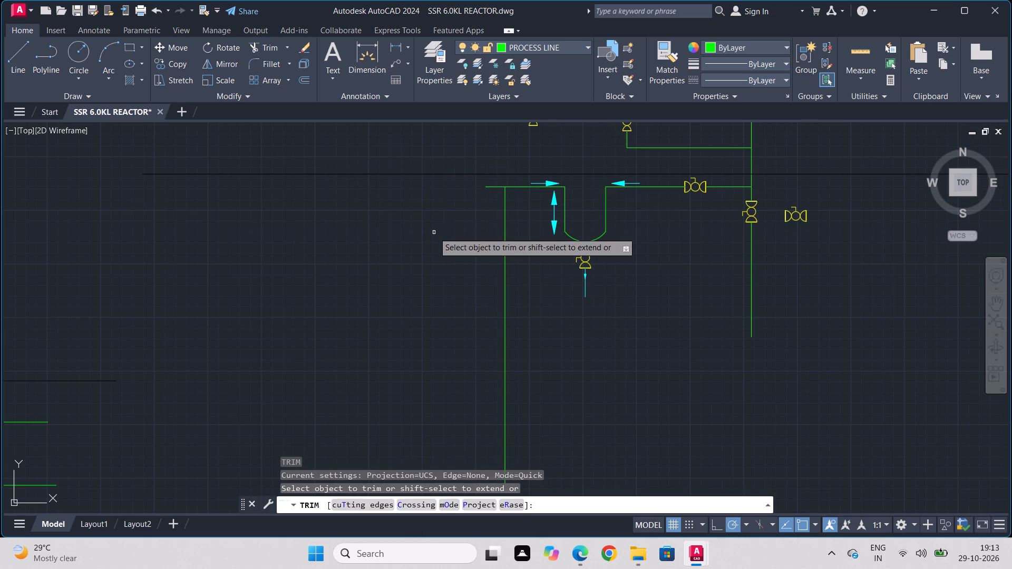
click(497, 185)
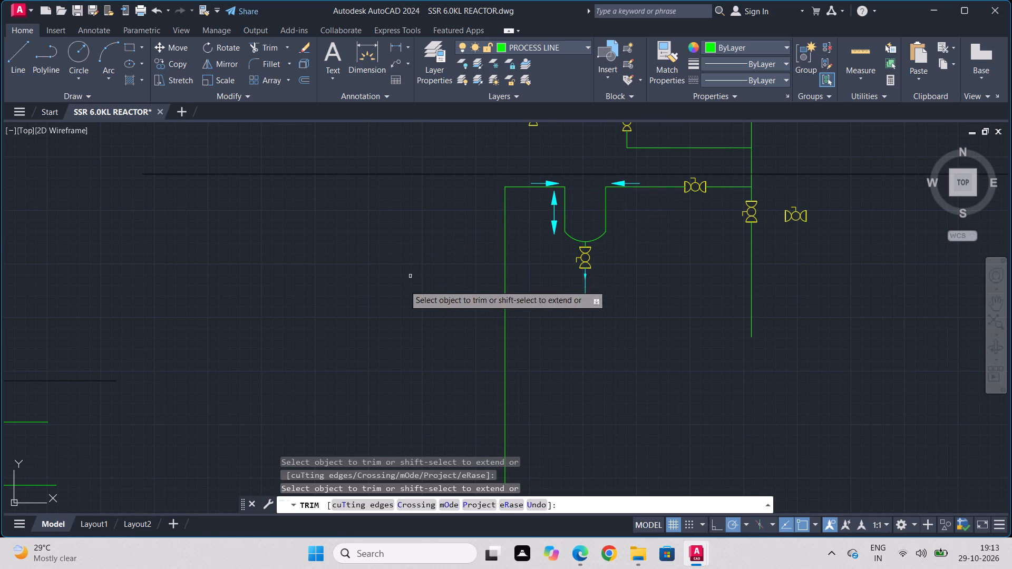
scroll(368, 336, down, 2)
key(Escape)
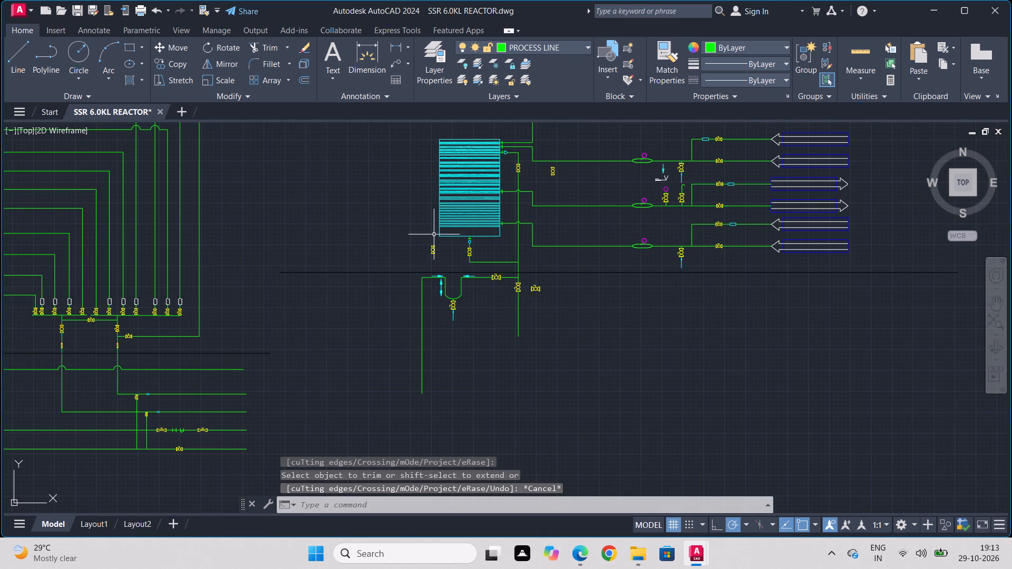
Move the spare vertical valve from beside the vessel's bottom outlet to beside the spare horizontal valve, across the main vertical line.
scroll(409, 264, up, 3)
click(515, 196)
click(422, 254)
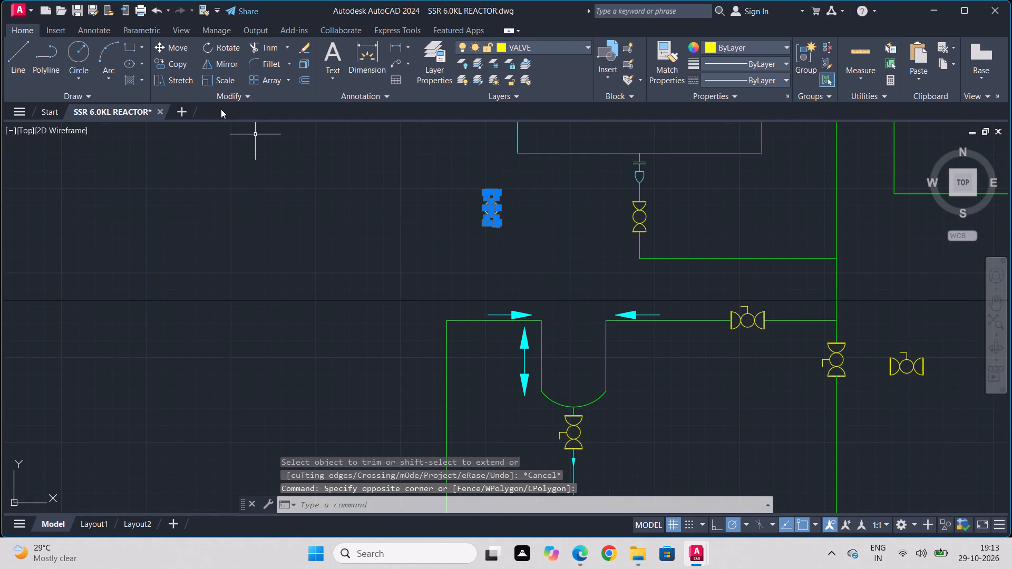
click(174, 47)
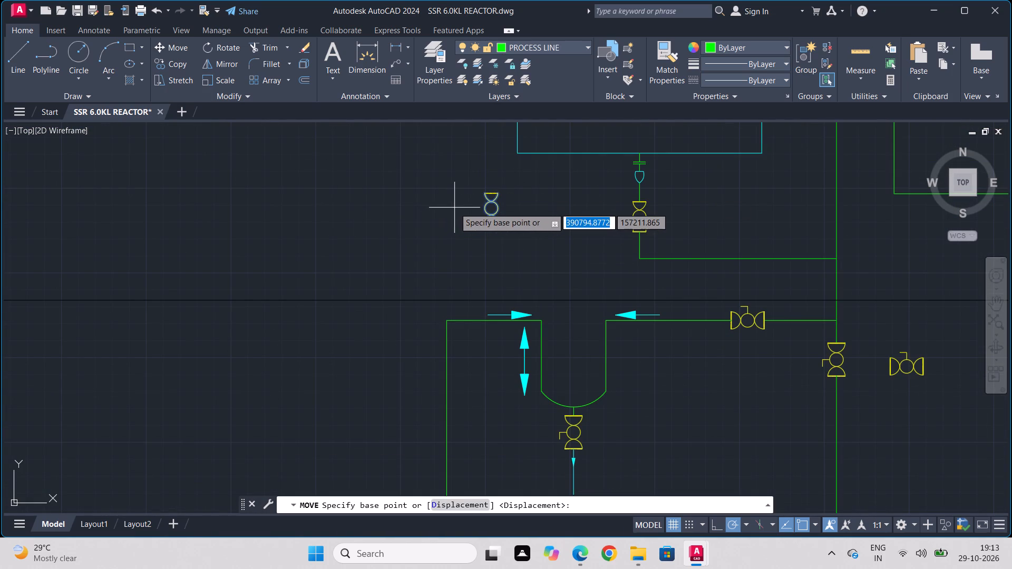
key(Escape)
click(531, 183)
click(402, 237)
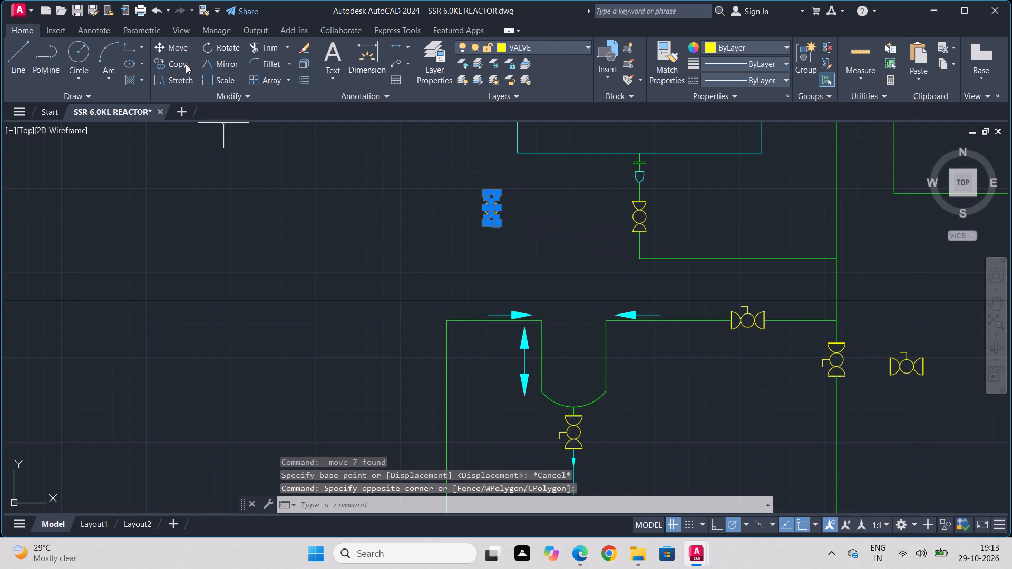
click(172, 50)
click(493, 196)
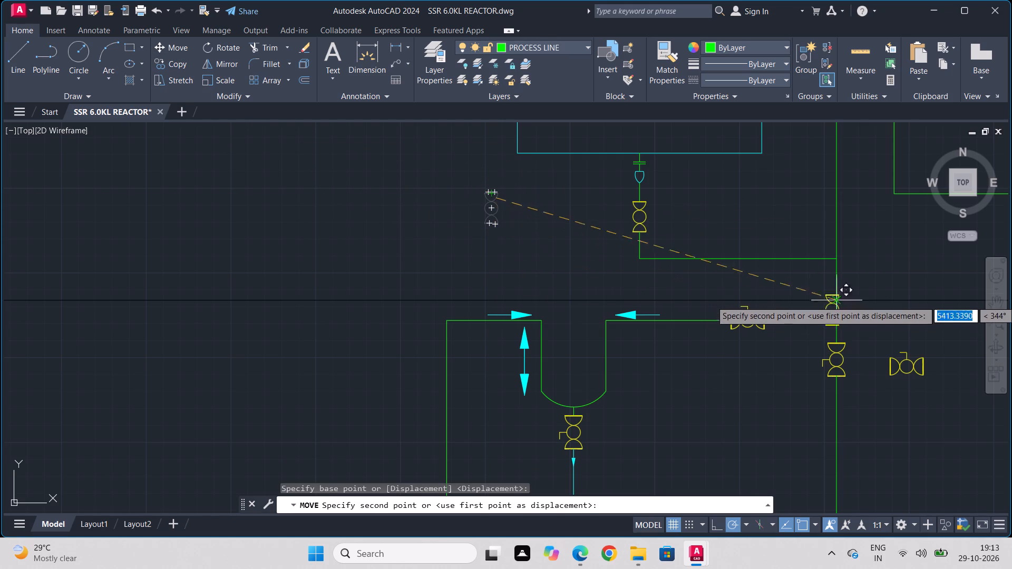
scroll(909, 318, down, 1)
middle_drag(922, 398, 632, 364)
scroll(644, 316, up, 1)
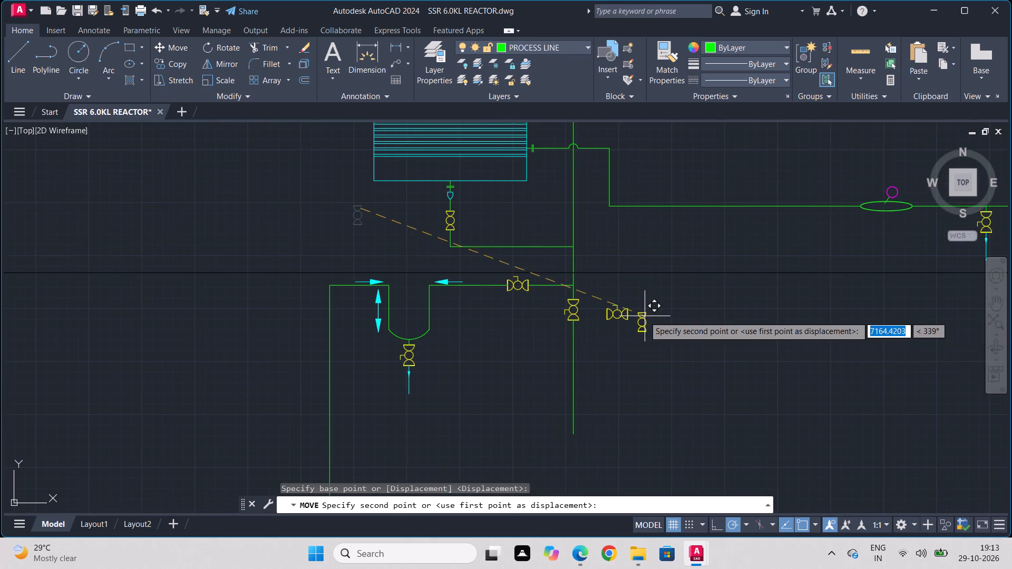
scroll(679, 319, up, 2)
click(679, 320)
key(Escape)
Copy the flanged nozzle at the top of the cyan banded vessel's right side to the empty space beyond the vessel's left edge.
scroll(389, 360, down, 1)
scroll(112, 319, down, 2)
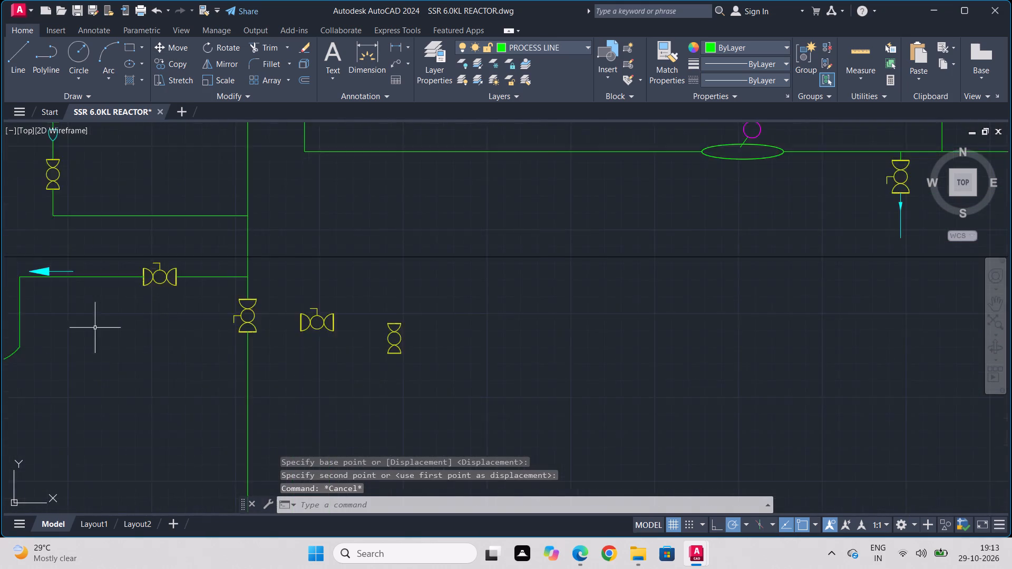
middle_drag(63, 341, 569, 369)
middle_drag(476, 223, 489, 490)
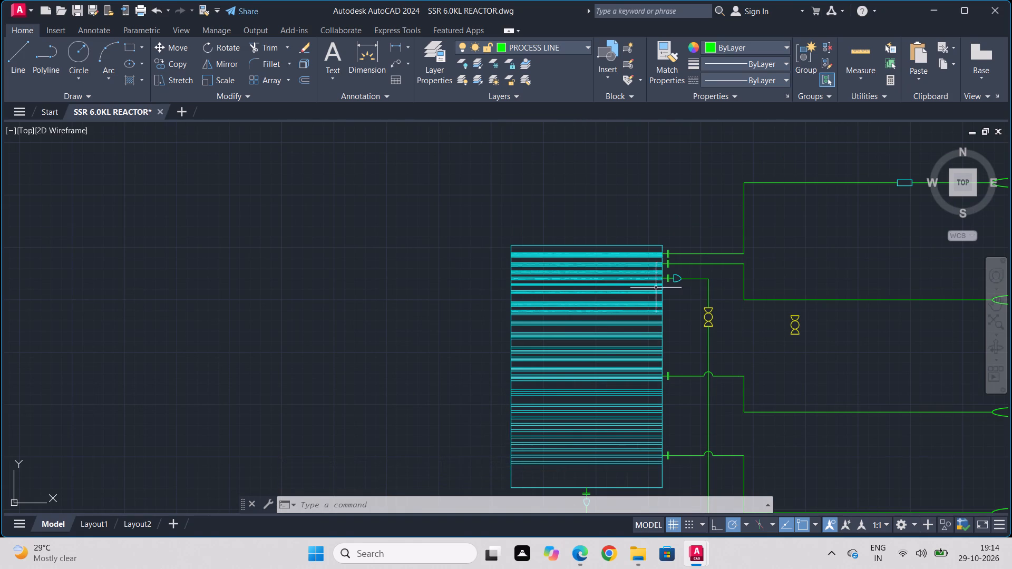
scroll(734, 236, up, 3)
scroll(557, 281, up, 4)
drag(563, 203, 533, 211)
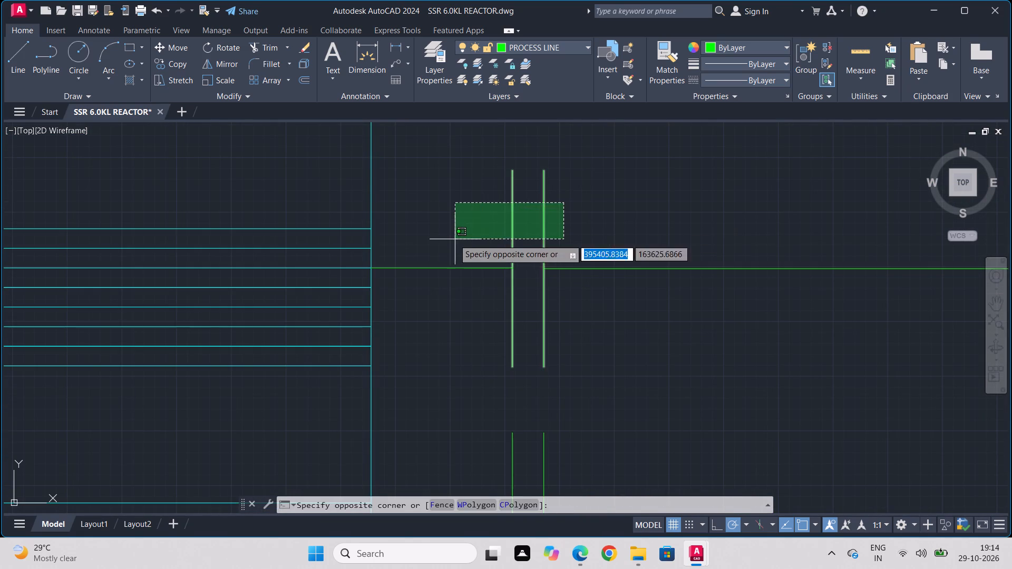
click(418, 258)
drag(455, 226, 437, 254)
click(405, 311)
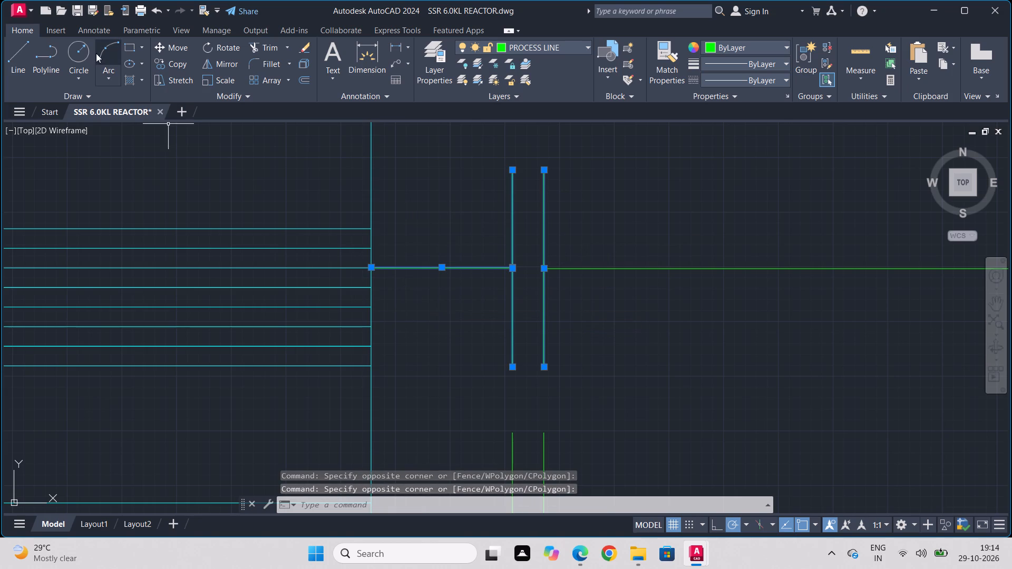
click(171, 60)
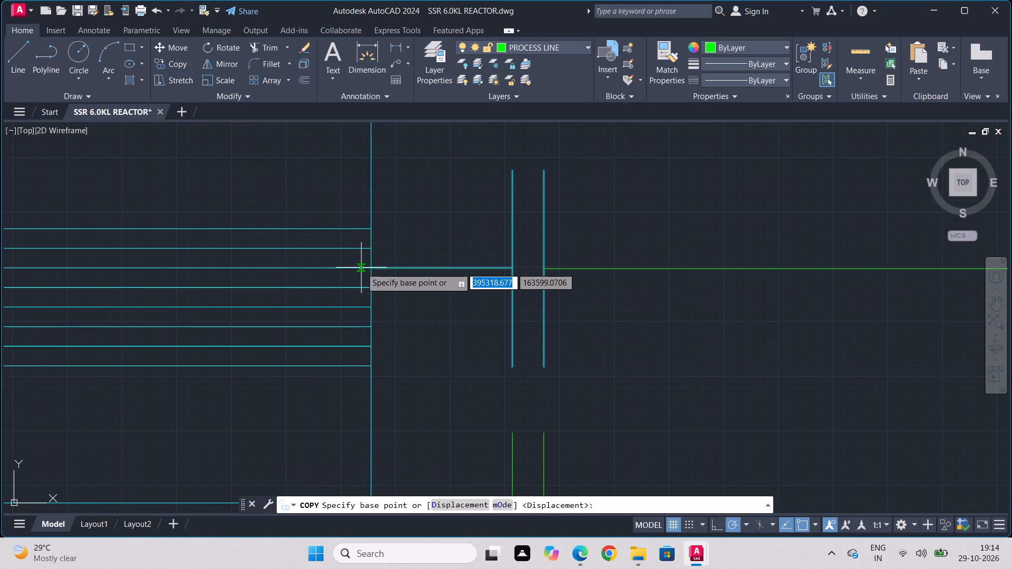
click(374, 269)
scroll(13, 268, down, 1)
middle_drag(10, 271, 77, 269)
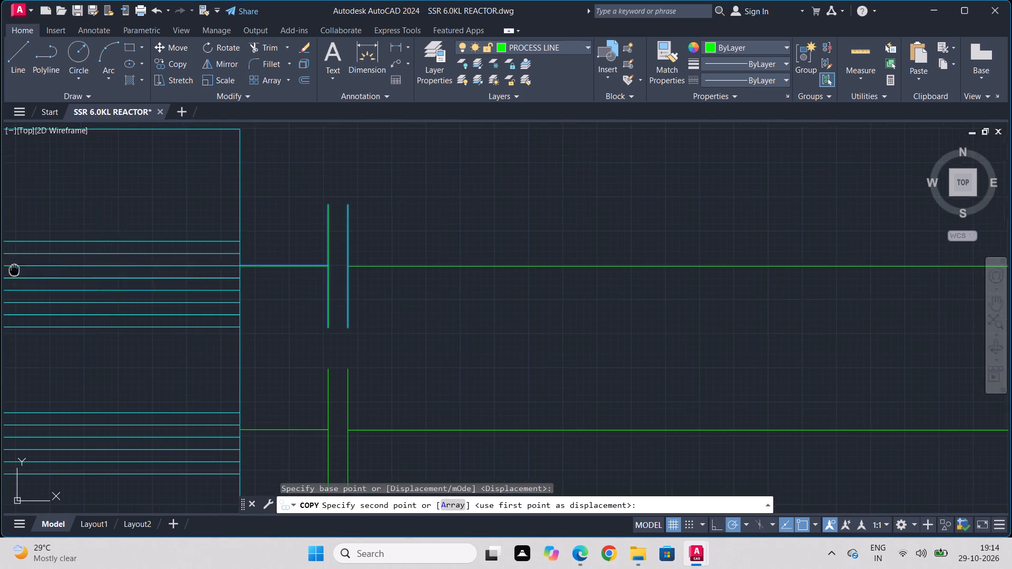
middle_drag(77, 269, 486, 274)
scroll(579, 266, down, 2)
scroll(149, 317, down, 1)
middle_drag(149, 317, 807, 304)
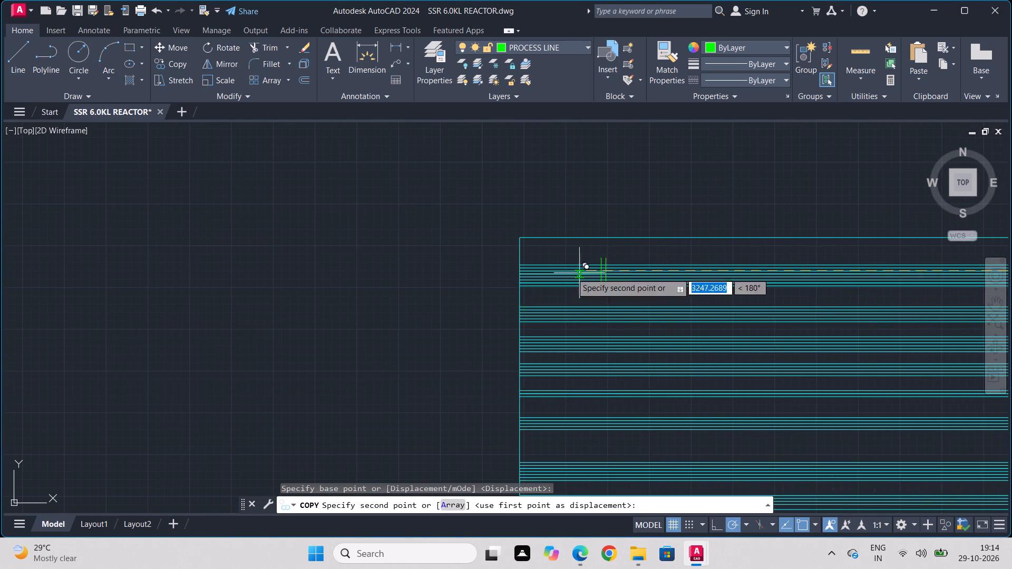
click(435, 283)
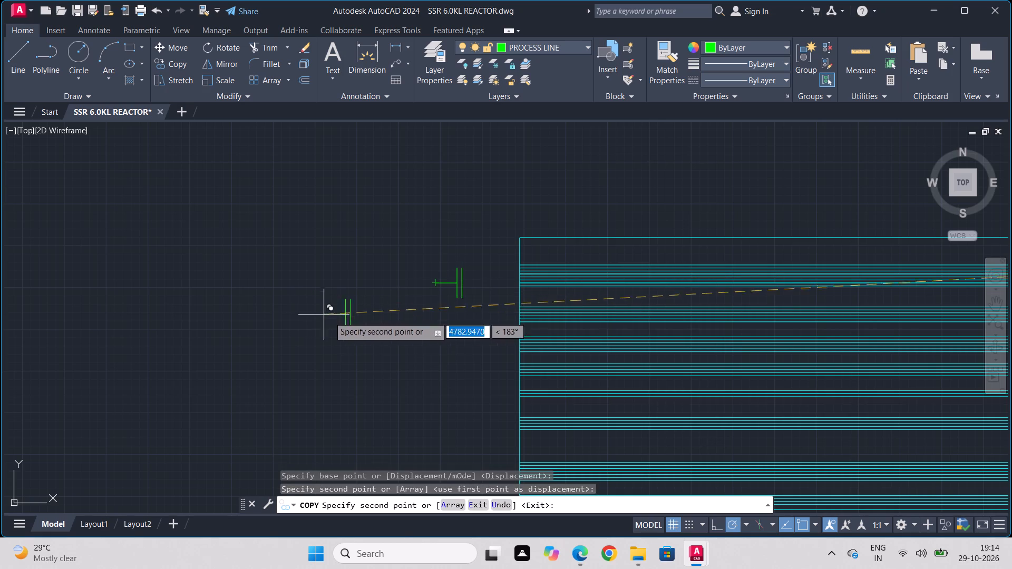
key(Escape)
Rotate the copied nozzle 180° about the open end of its stub so the flange faces away from the vessel.
click(505, 253)
click(378, 321)
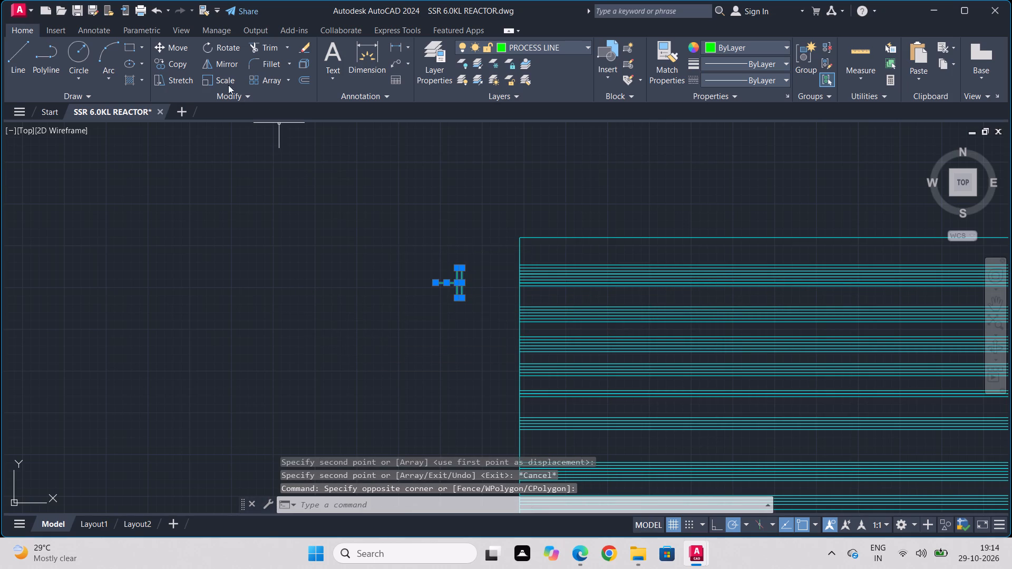
click(216, 42)
click(436, 280)
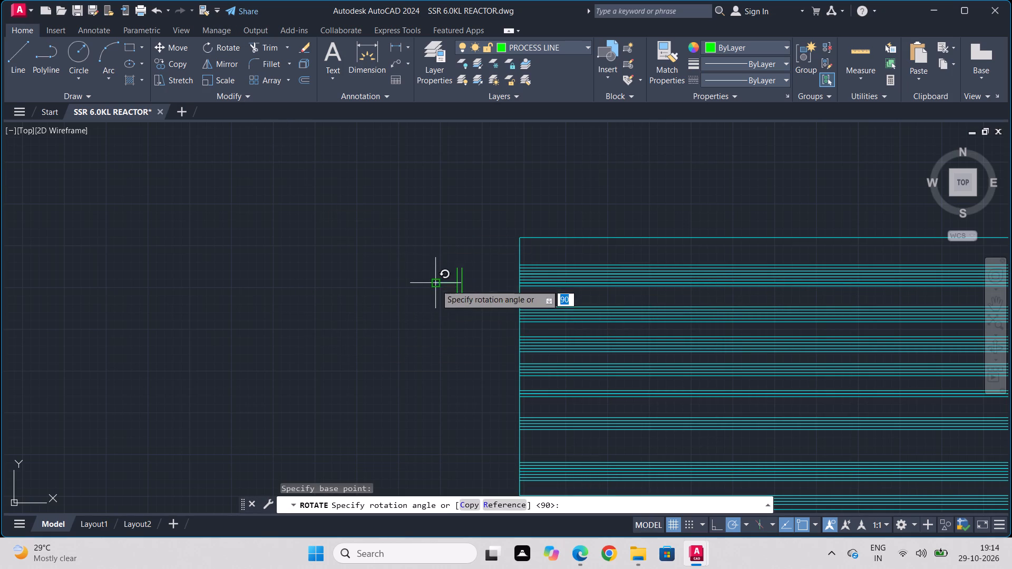
click(337, 283)
Move the rotated nozzle by its stub end onto the upper part of the banded vessel's left edge.
drag(468, 265, 459, 270)
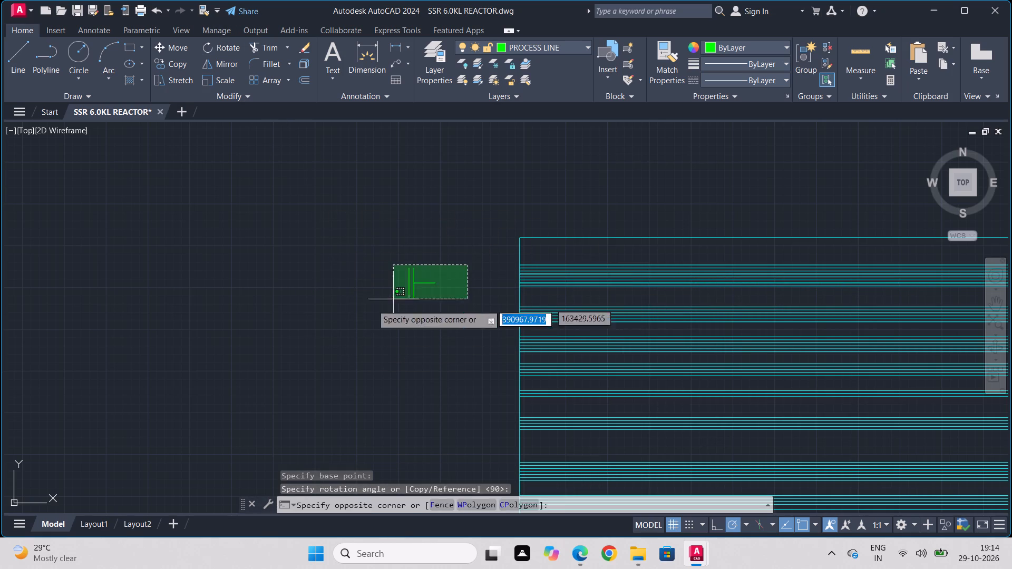
click(354, 311)
drag(163, 49, 184, 58)
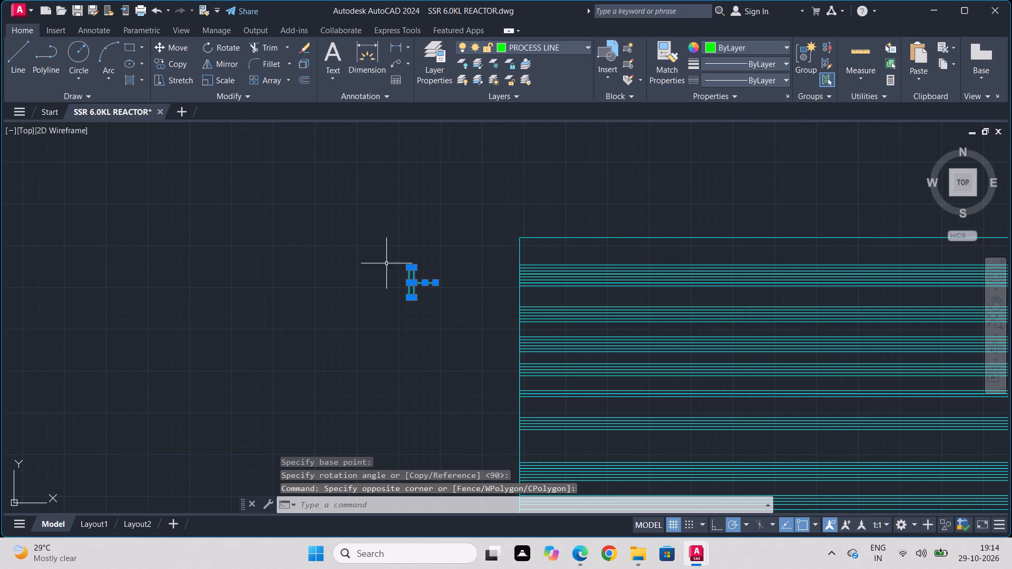
click(179, 45)
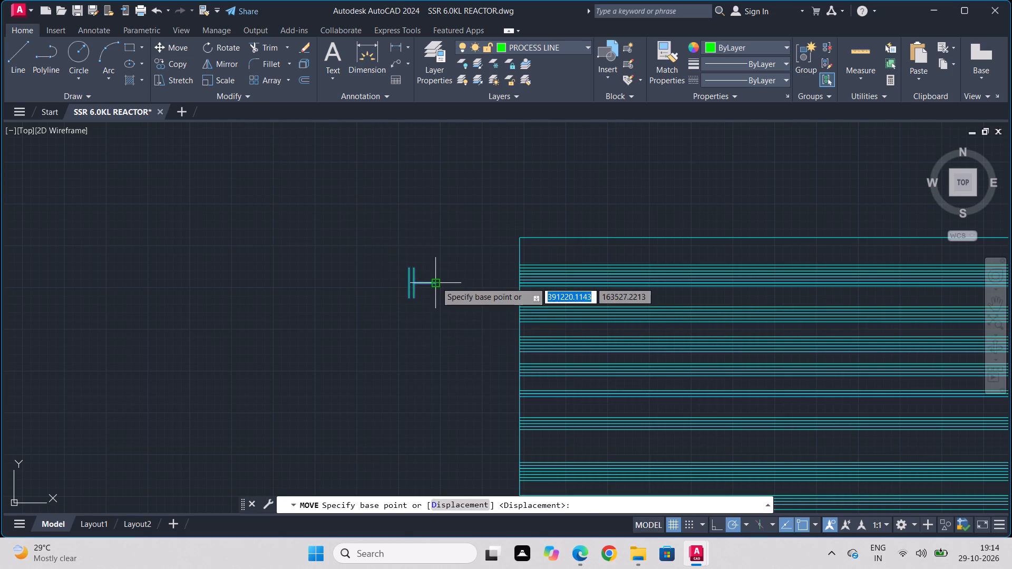
click(436, 282)
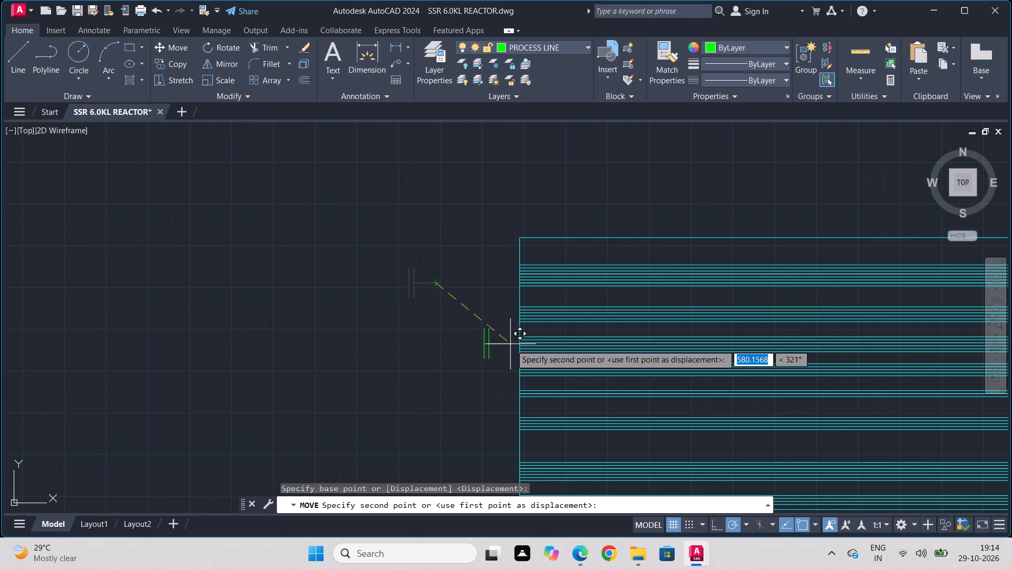
click(518, 345)
Draw a process line from the new nozzle's flange, about 1150 units left and about 4400 units straight down.
middle_drag(424, 392, 501, 241)
key(l)
key(Return)
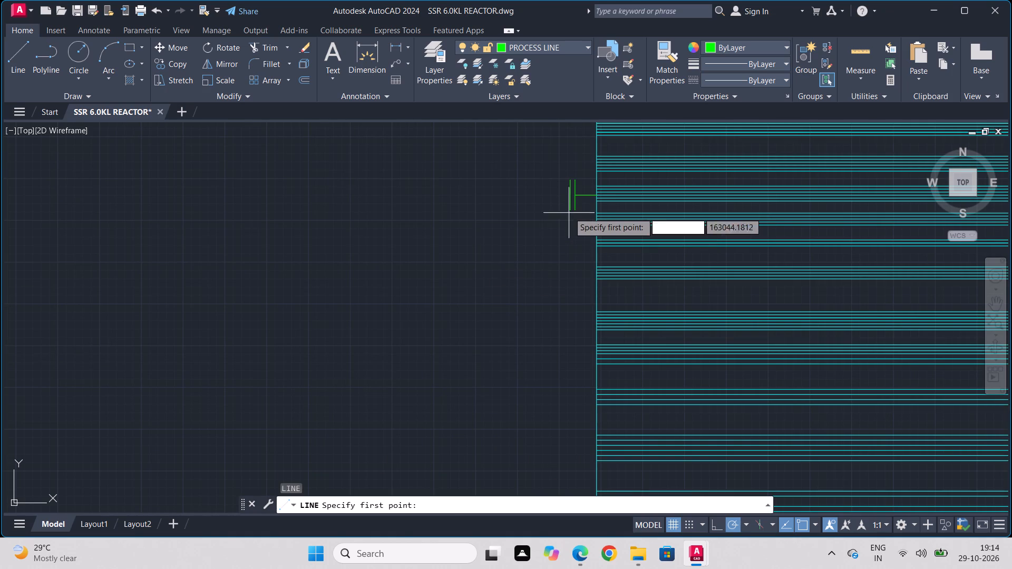
click(568, 198)
scroll(336, 197, down, 1)
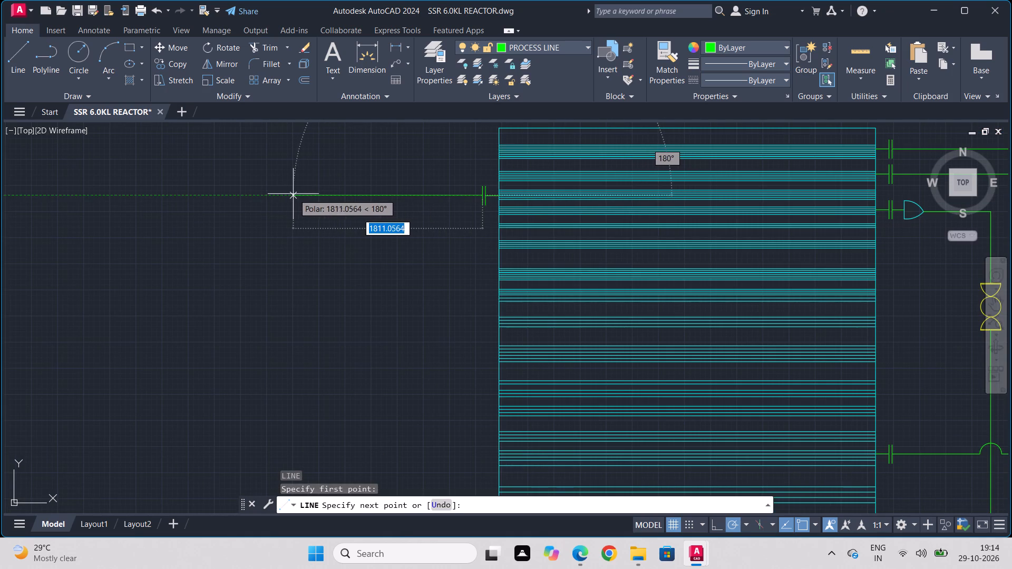
click(363, 199)
scroll(382, 343, down, 2)
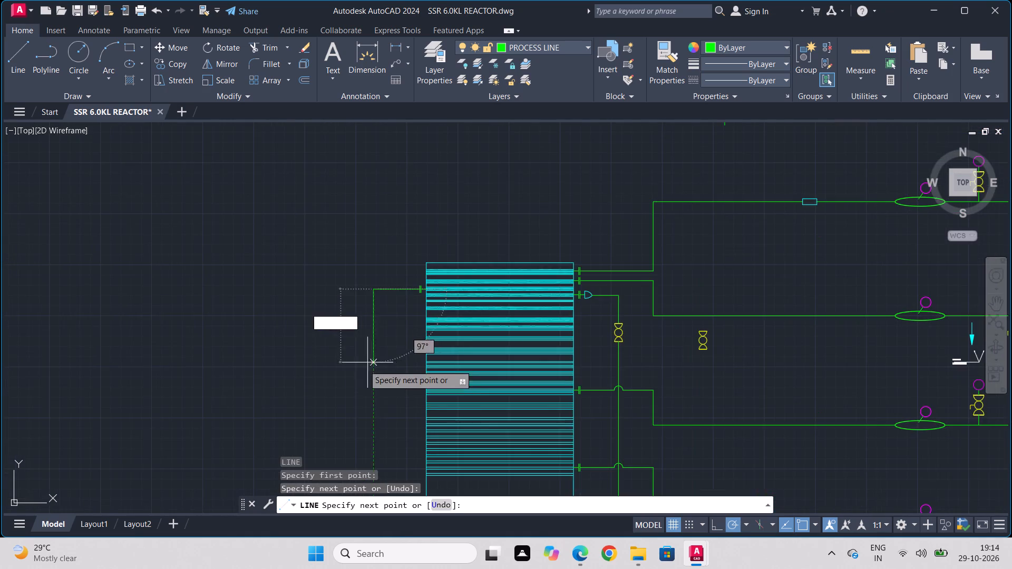
middle_drag(363, 367, 475, 200)
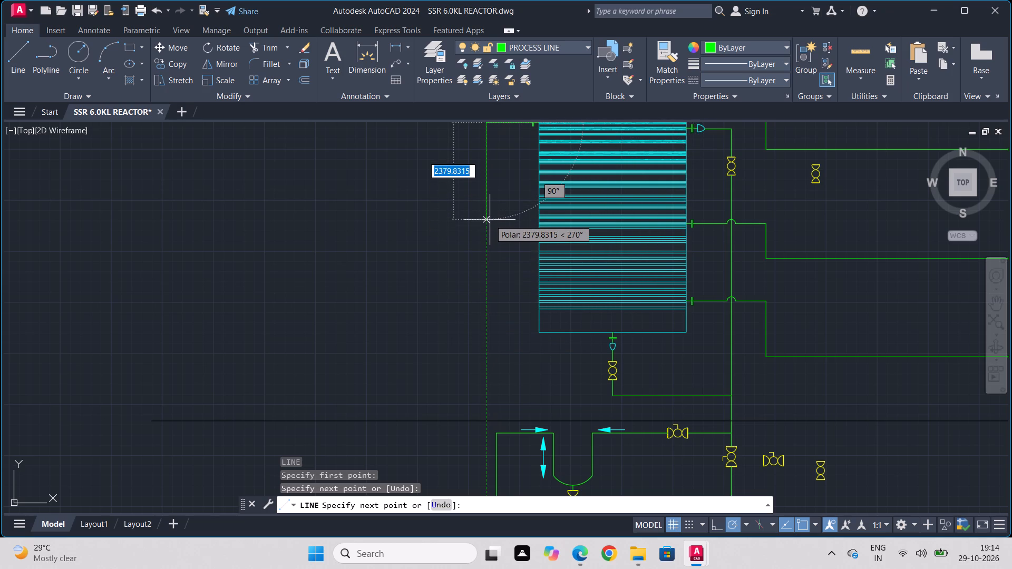
click(485, 303)
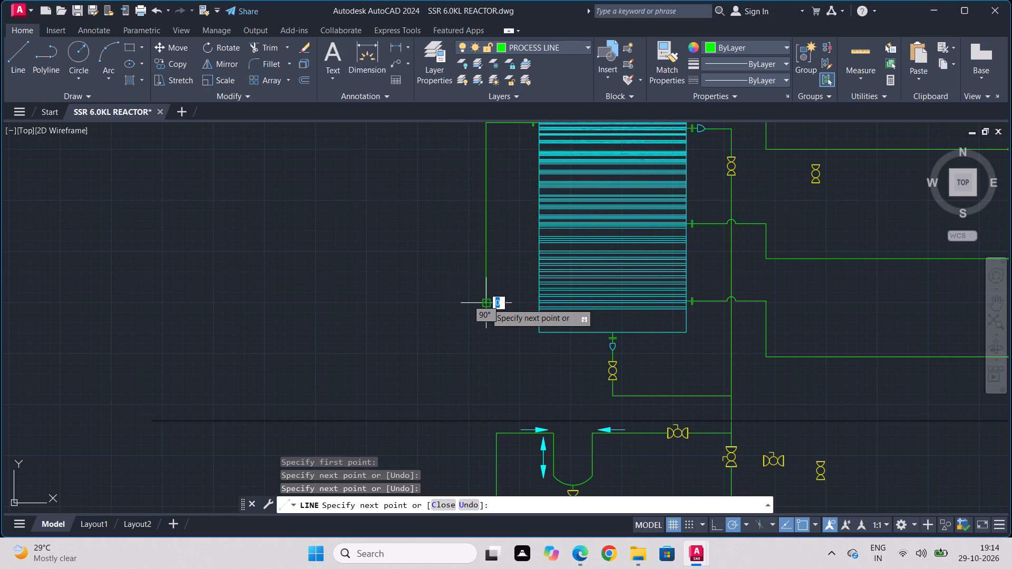
key(Escape)
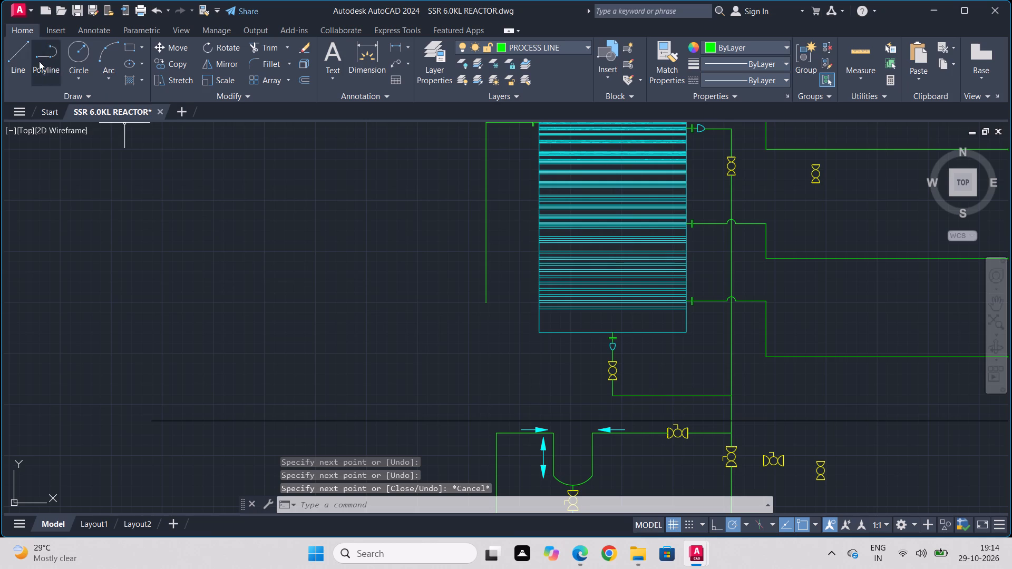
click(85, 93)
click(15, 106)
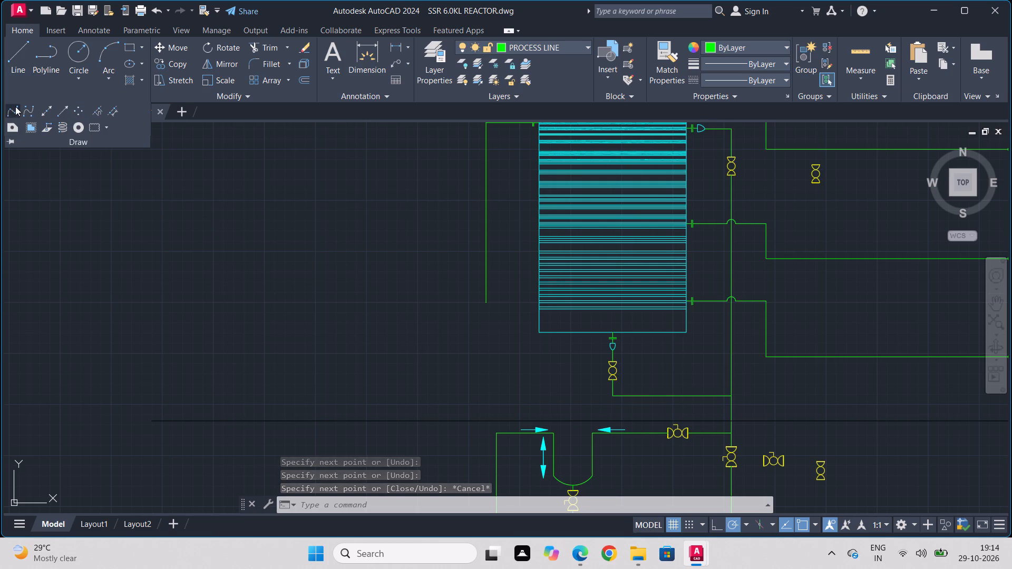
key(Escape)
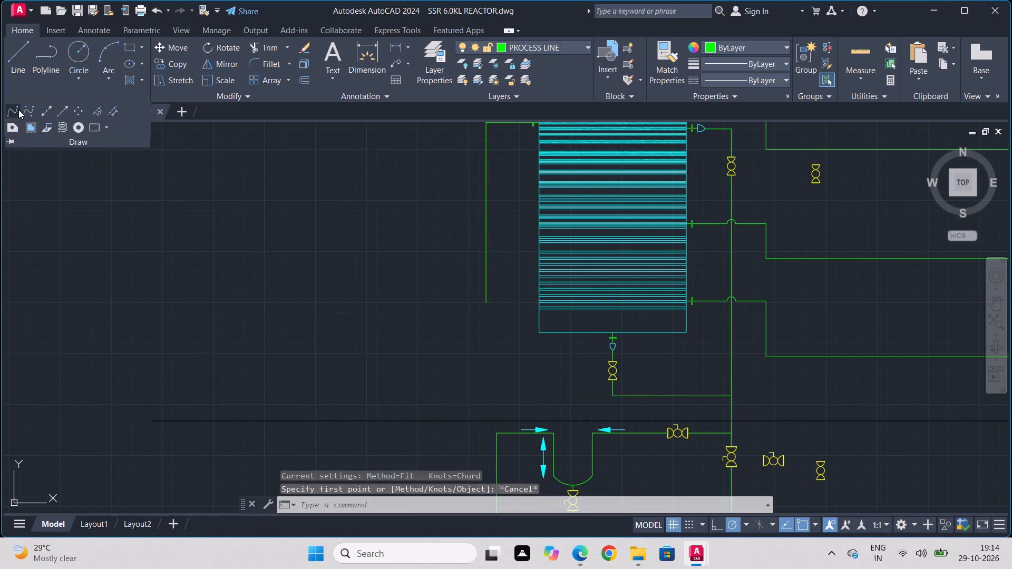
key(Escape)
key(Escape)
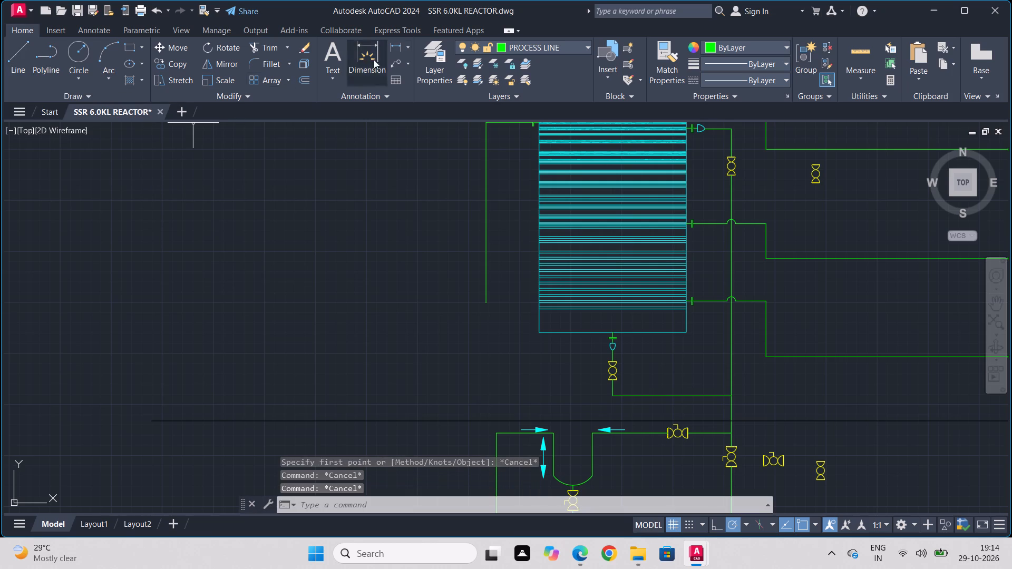
Make THICKNESS the current layer.
click(440, 56)
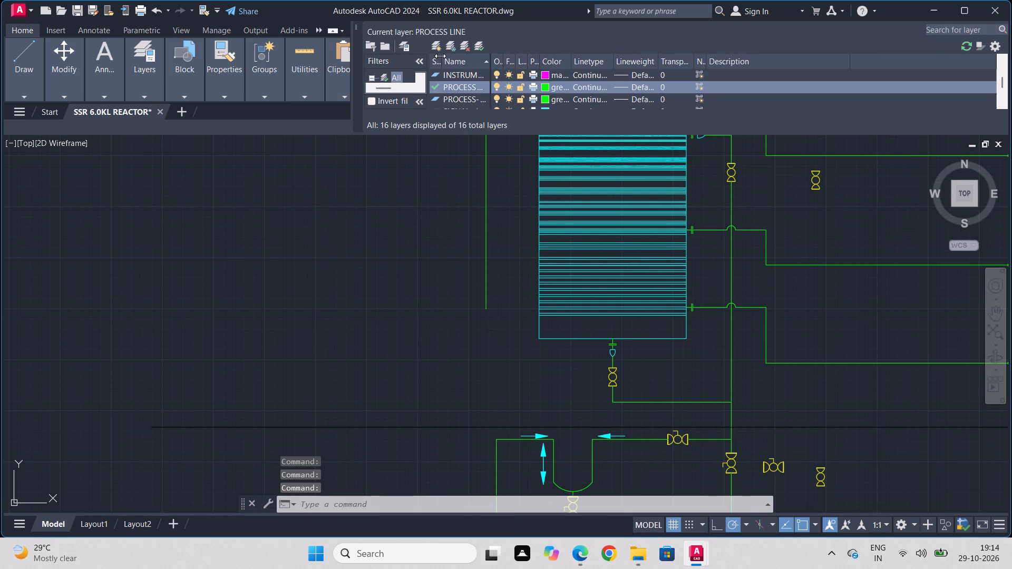
scroll(466, 82, down, 2)
double_click(434, 72)
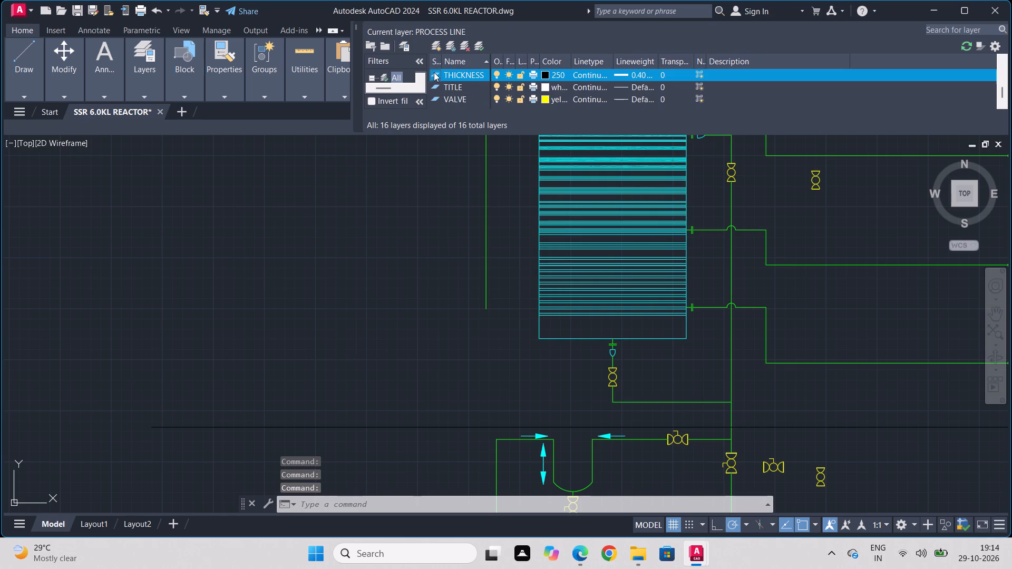
click(355, 28)
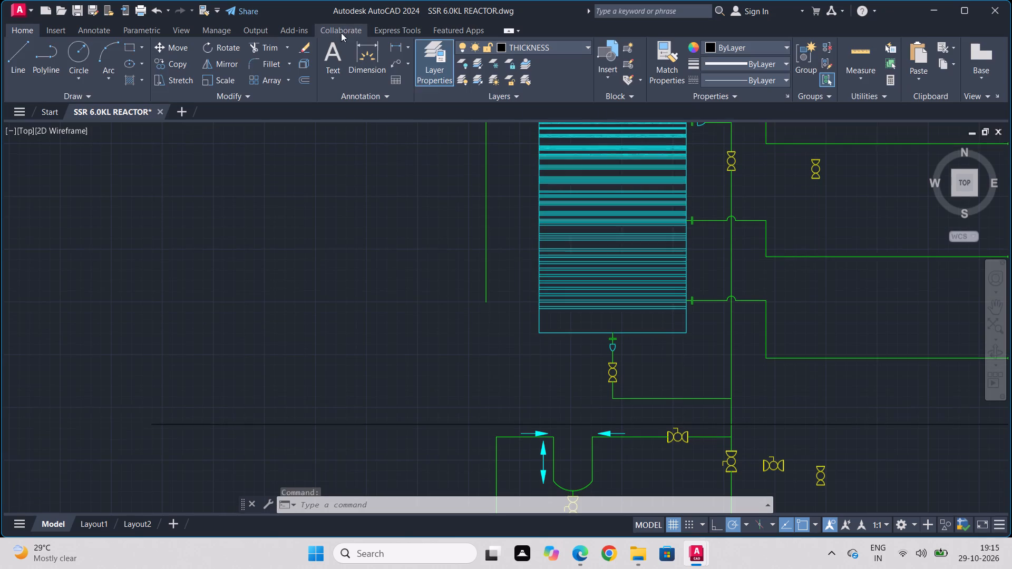
Draw a rectangle about 680 by 240 units with its upper-left corner on the lower end of the new process line.
click(125, 50)
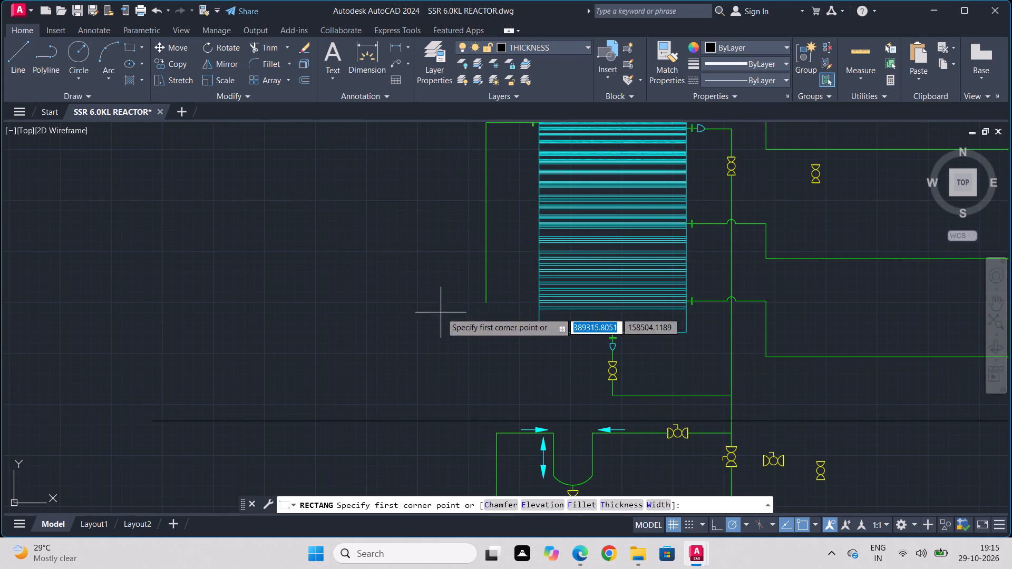
scroll(459, 309, up, 2)
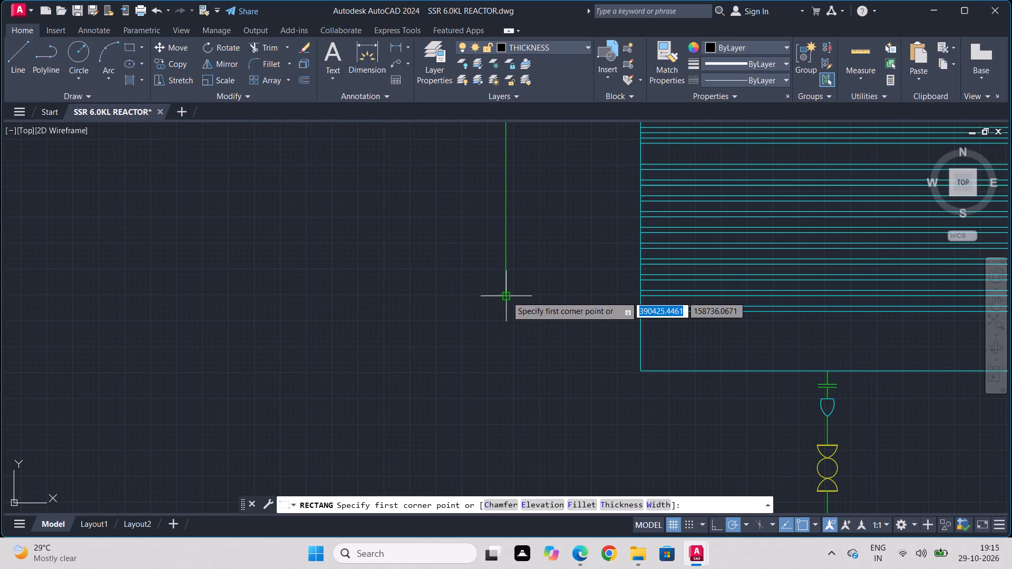
click(505, 297)
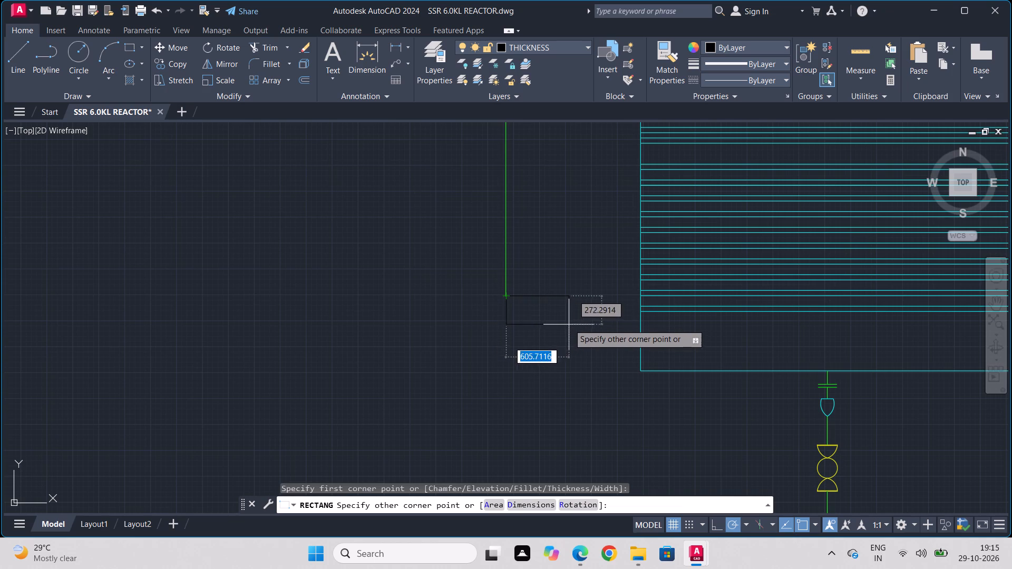
click(577, 321)
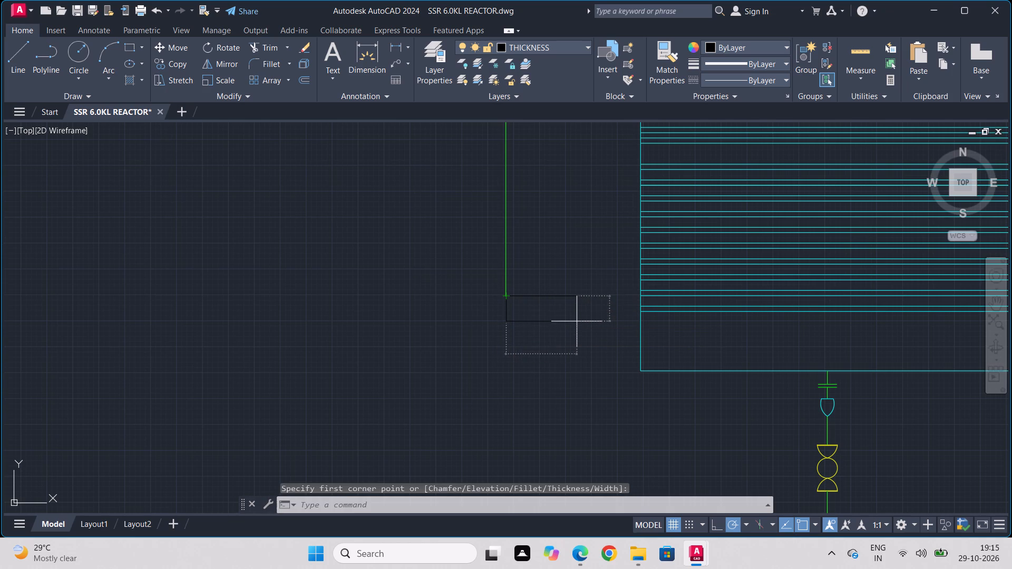
Move the rectangle by its top-edge midpoint onto the lower end of the process line so it is centred there.
click(585, 281)
click(519, 356)
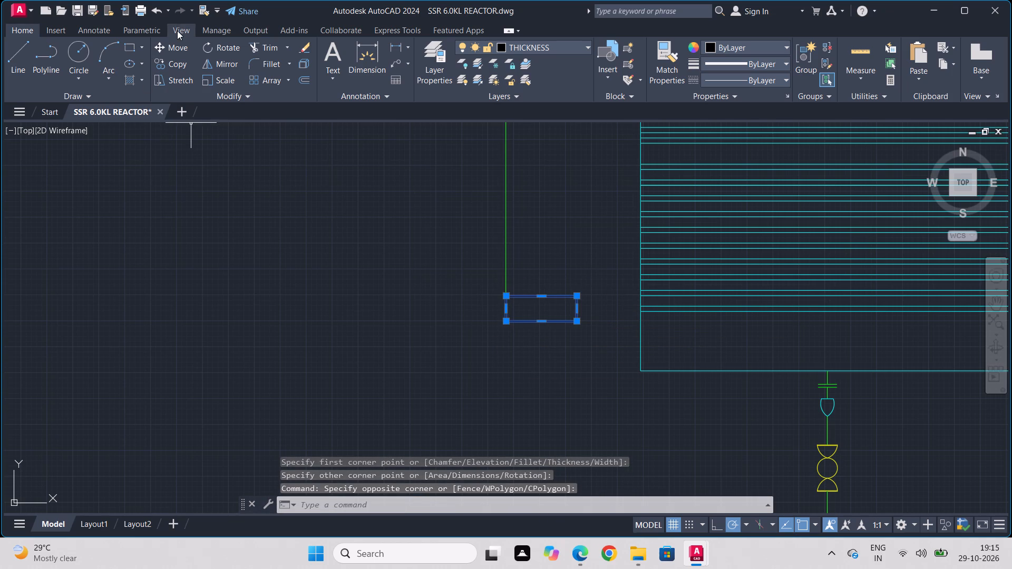
click(174, 45)
click(544, 296)
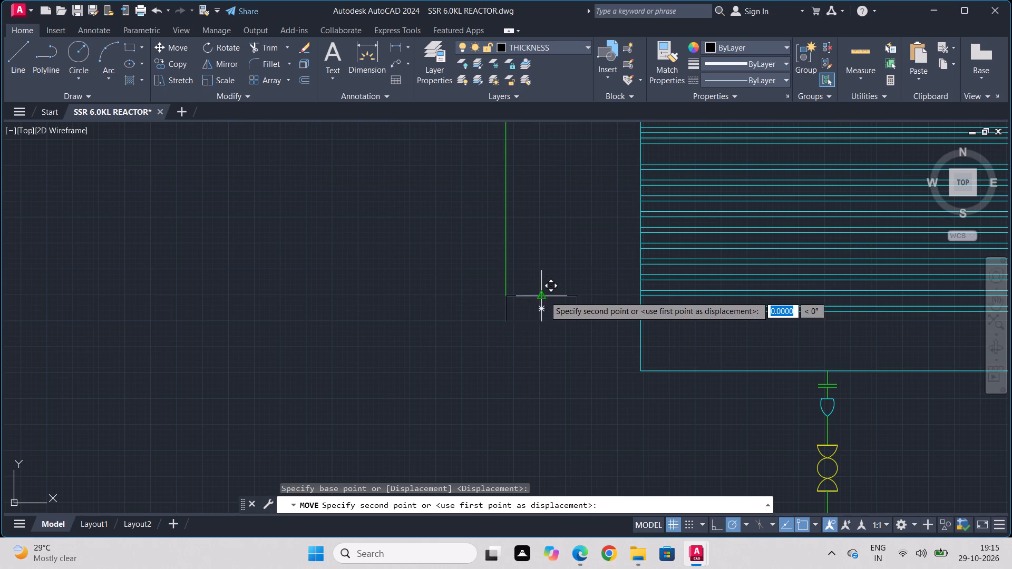
click(507, 298)
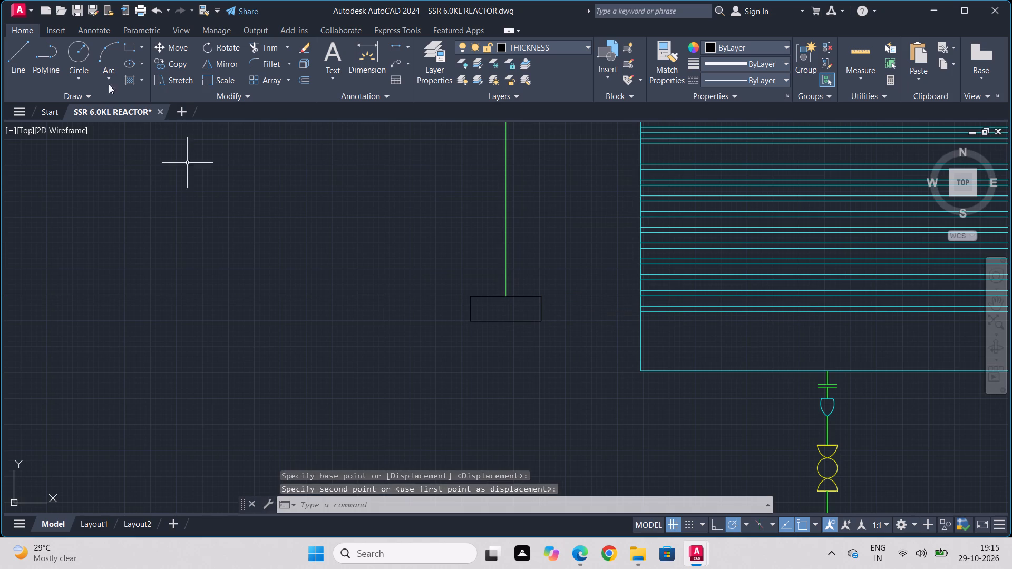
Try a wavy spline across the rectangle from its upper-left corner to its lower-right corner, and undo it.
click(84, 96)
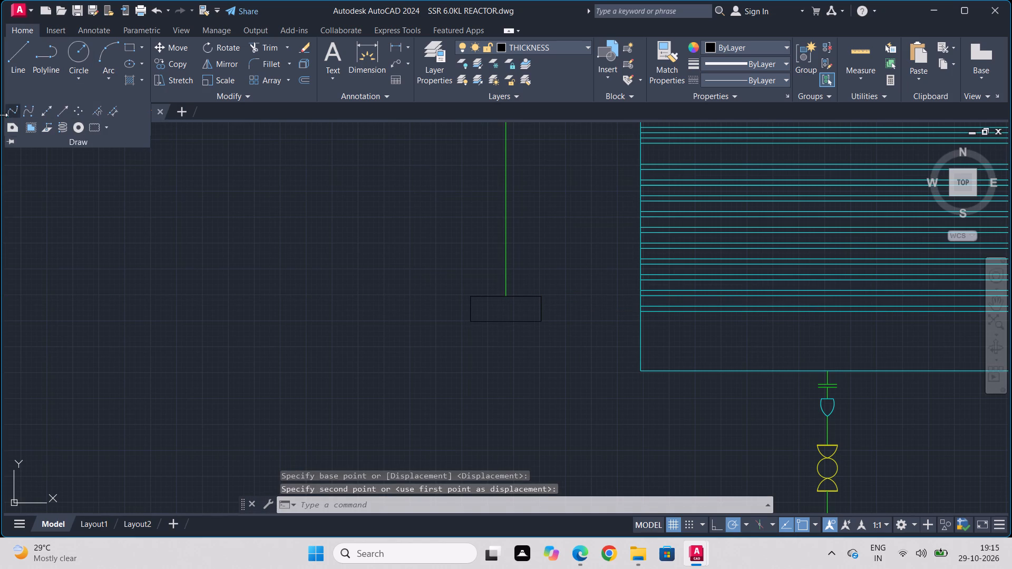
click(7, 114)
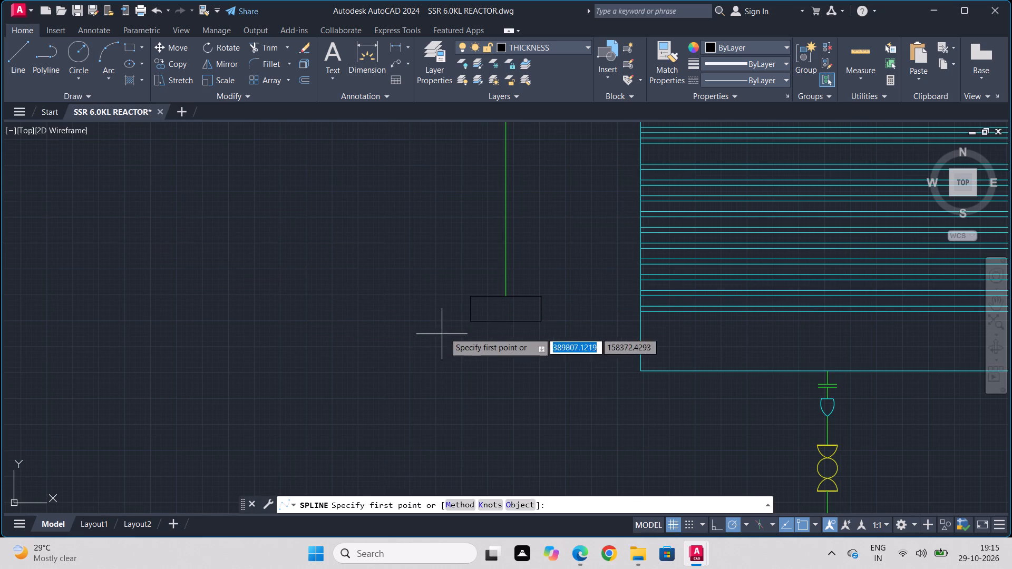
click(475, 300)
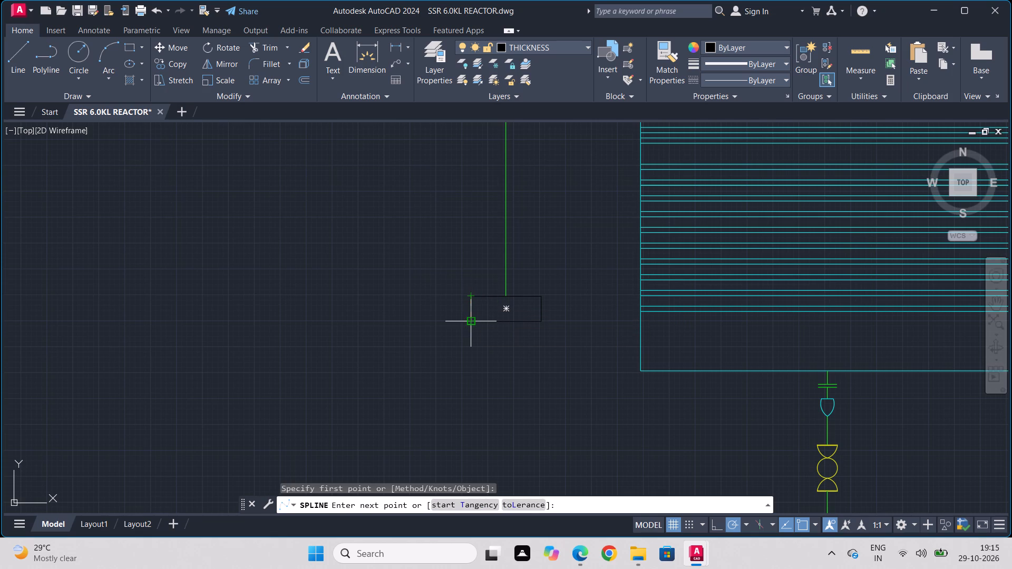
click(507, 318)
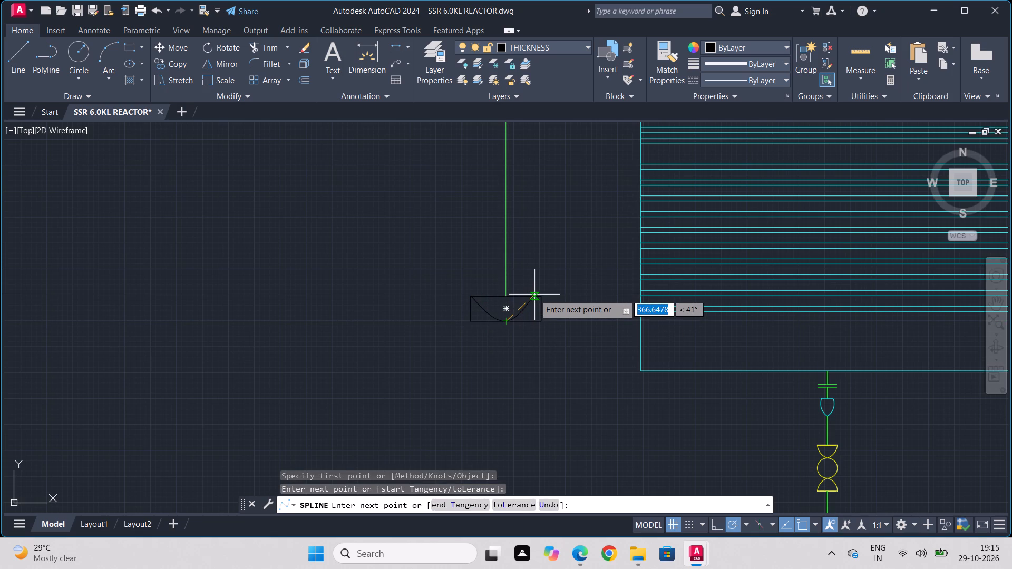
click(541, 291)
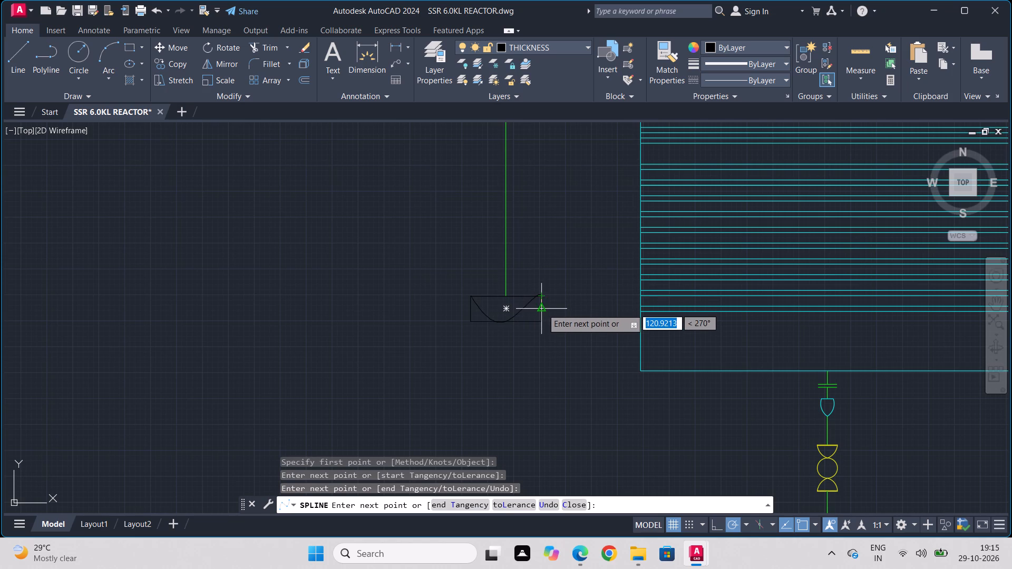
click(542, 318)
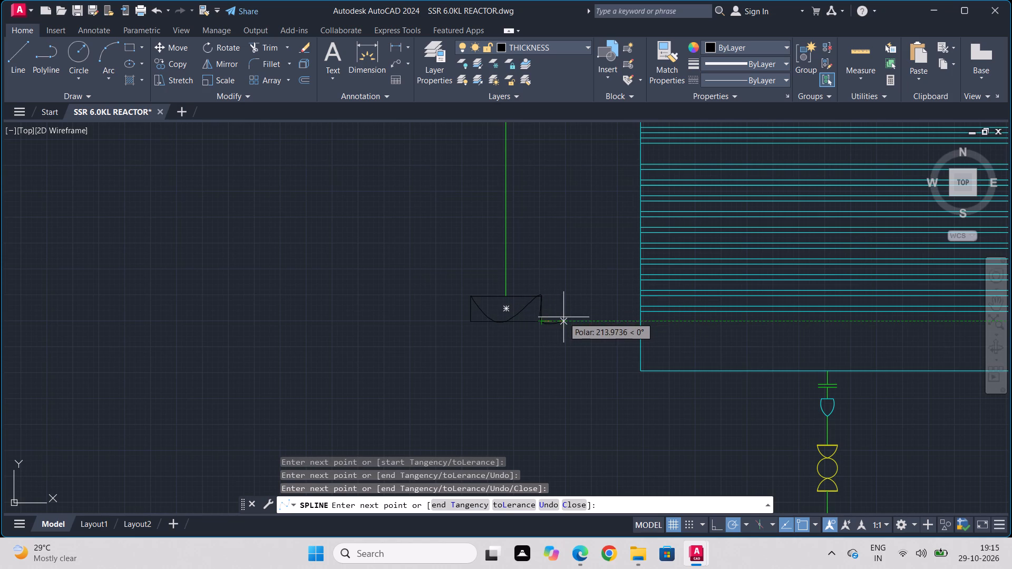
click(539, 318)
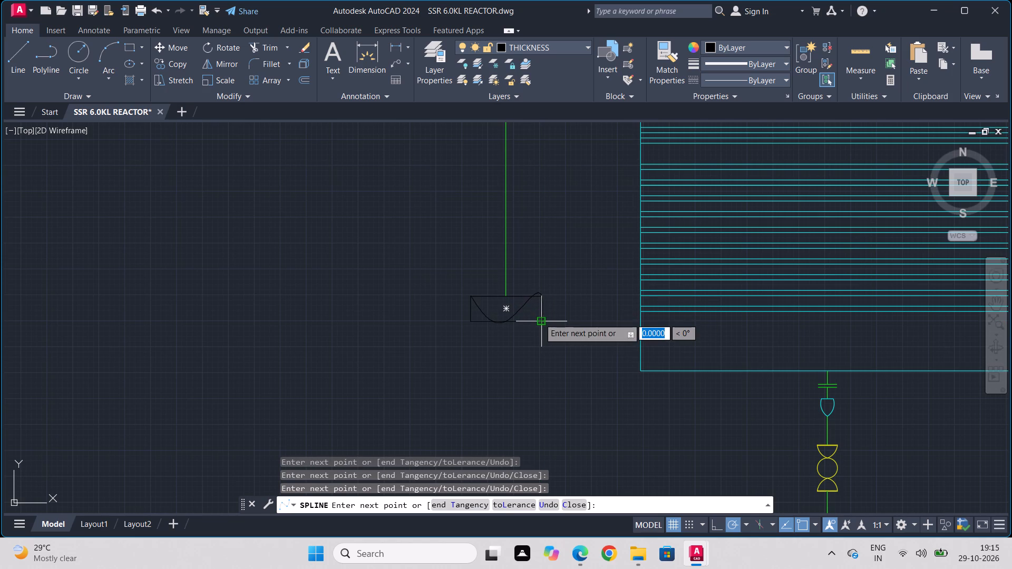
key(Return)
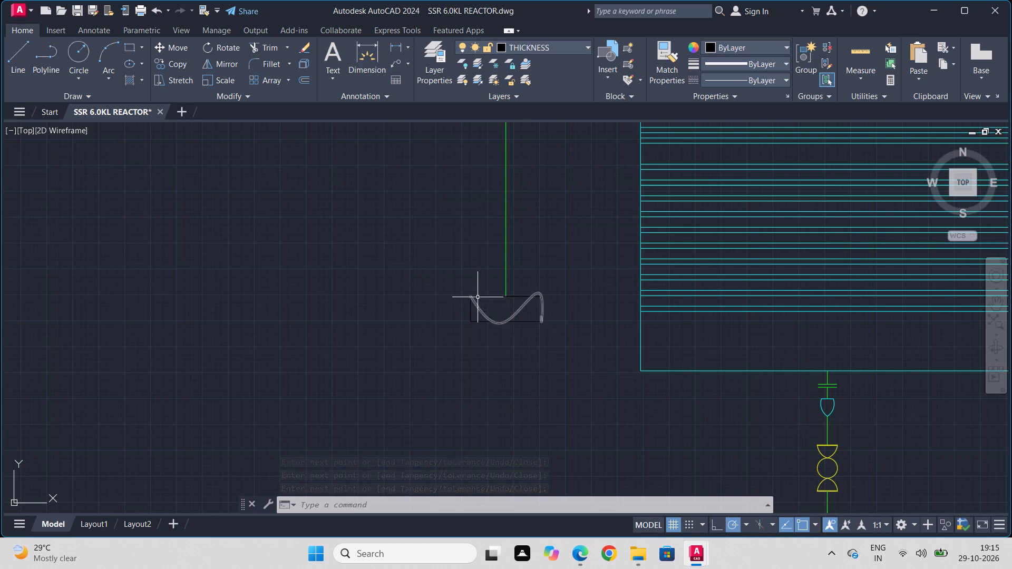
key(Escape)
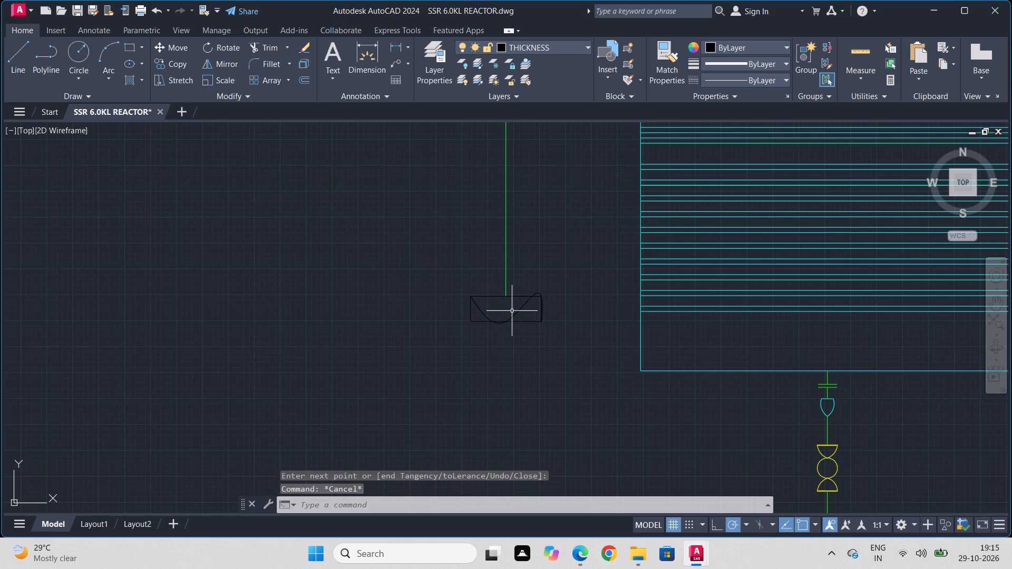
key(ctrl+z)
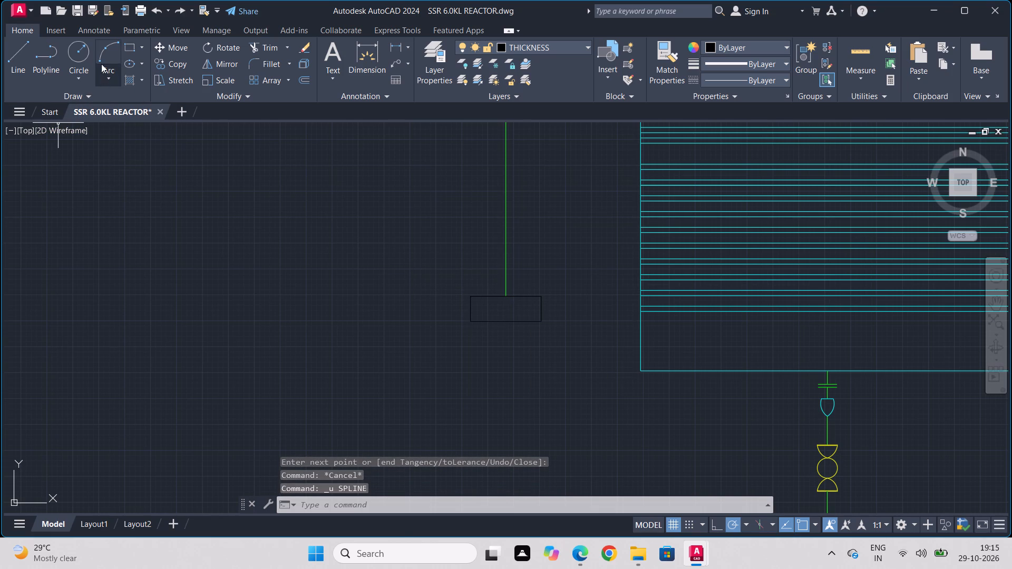
Draw three arcs zigzagging between the rectangle's top and bottom edges, from its upper-left corner through its lower-right corner, each overshooting the outline.
click(107, 44)
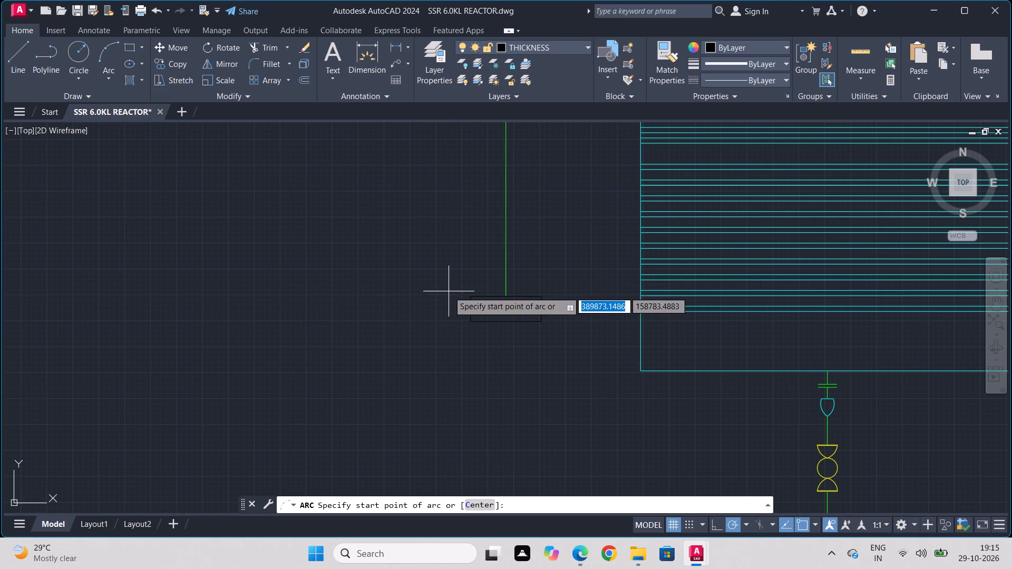
click(469, 295)
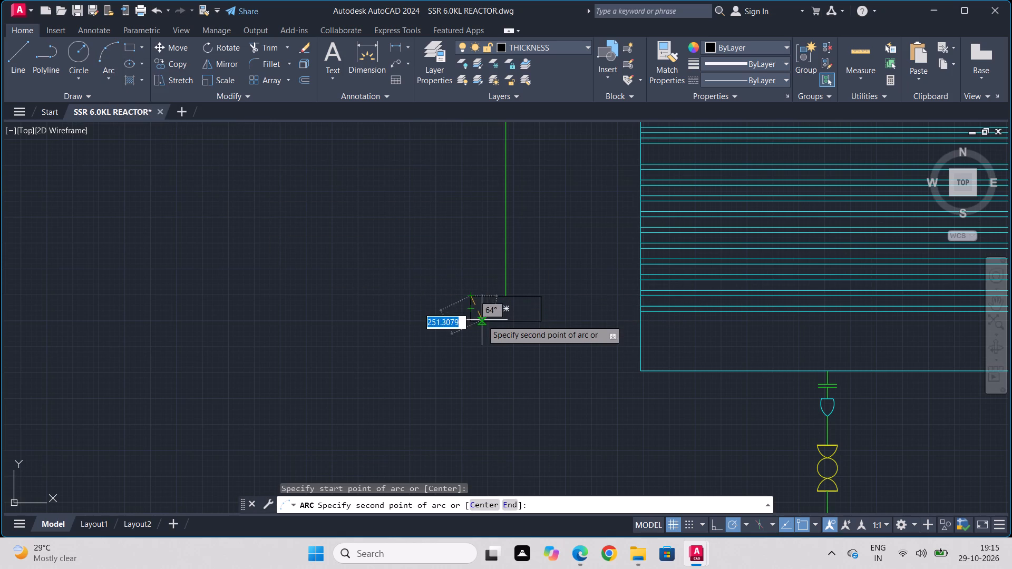
click(483, 320)
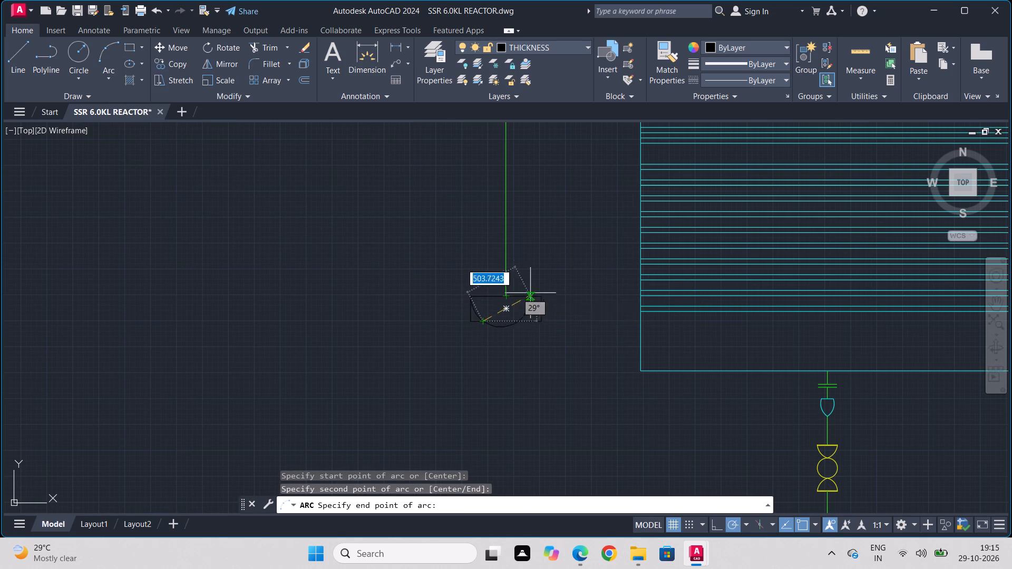
click(508, 353)
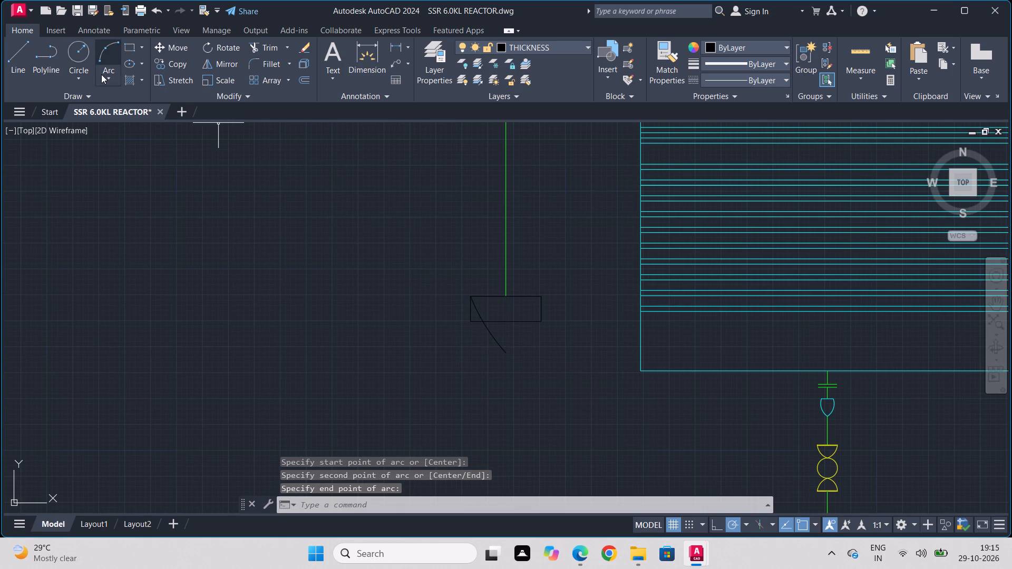
click(101, 74)
click(109, 48)
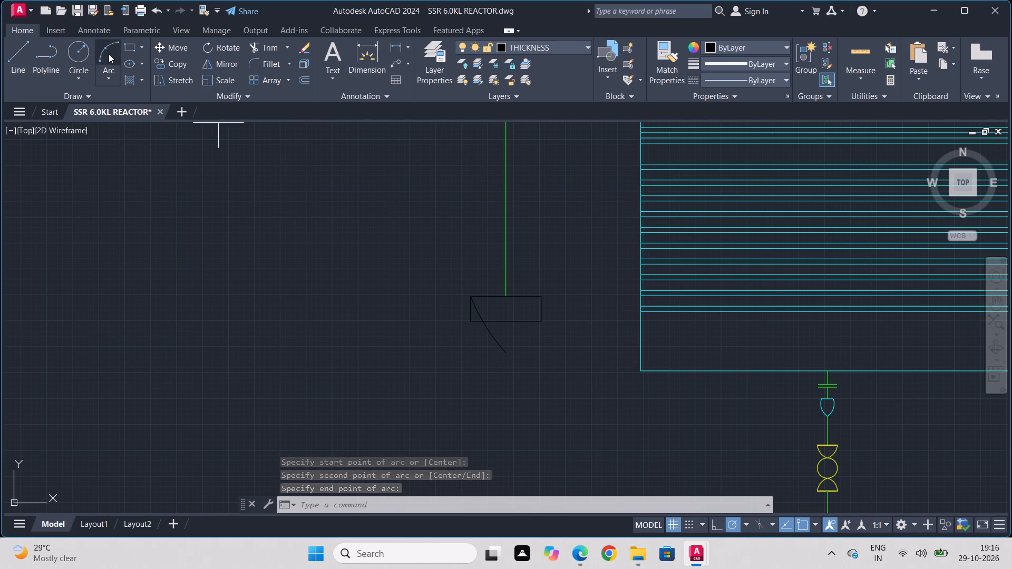
click(481, 323)
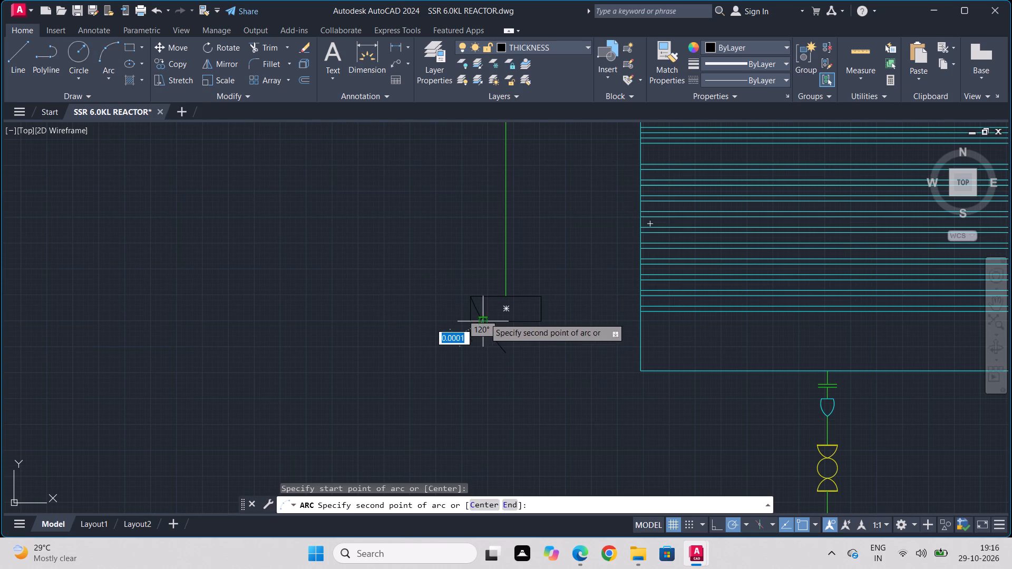
click(515, 295)
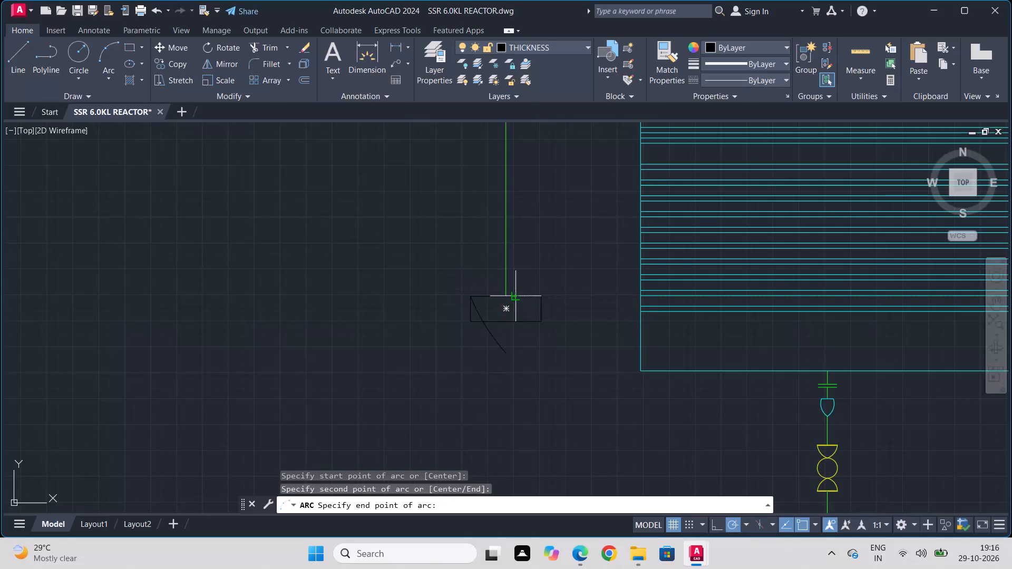
click(534, 218)
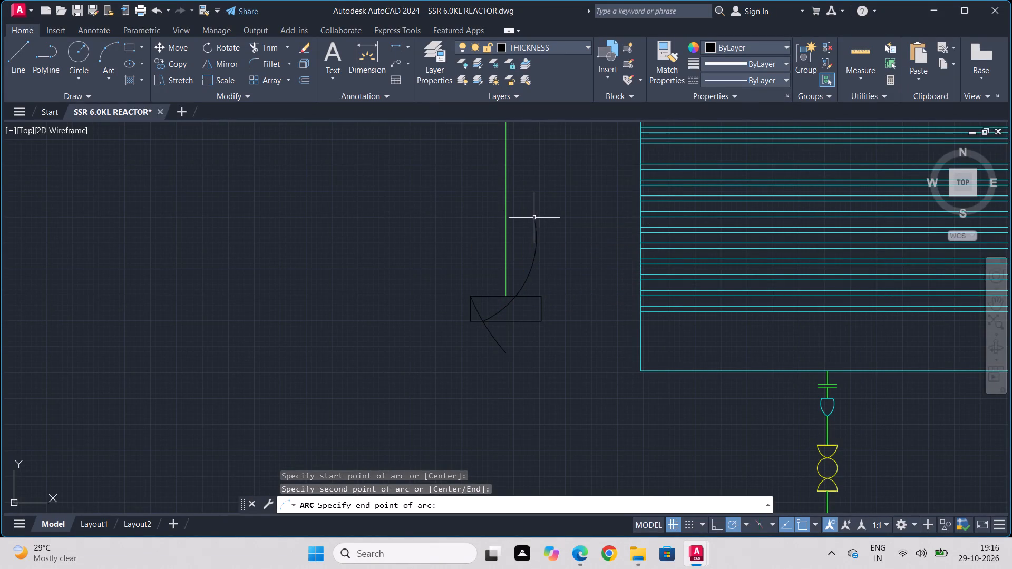
click(109, 57)
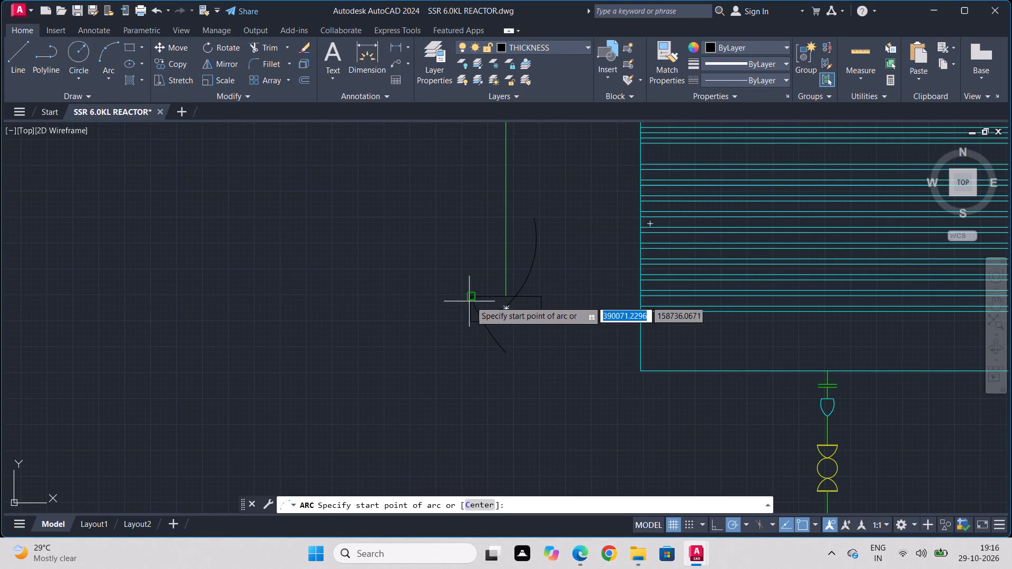
click(512, 294)
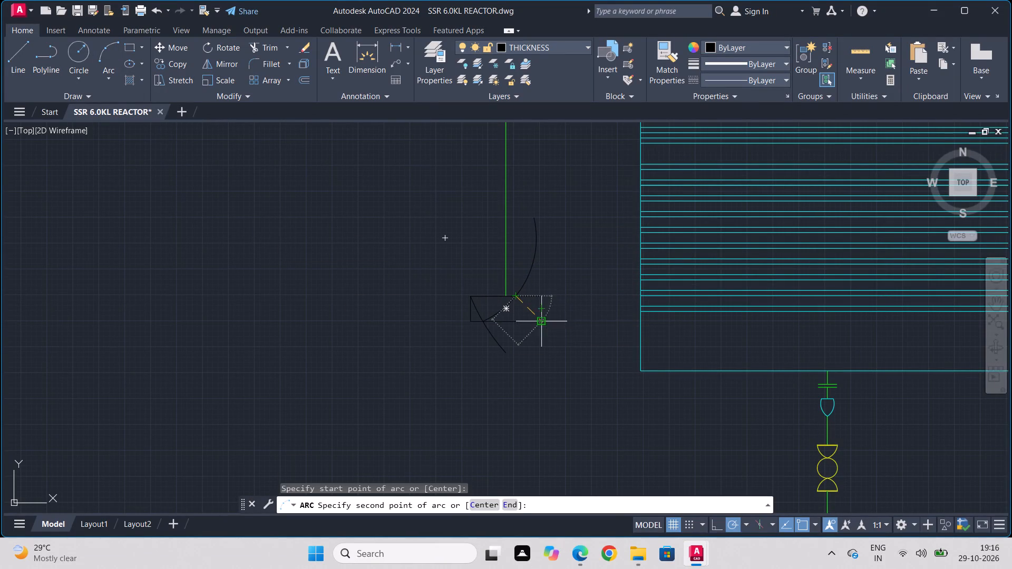
click(538, 319)
click(530, 396)
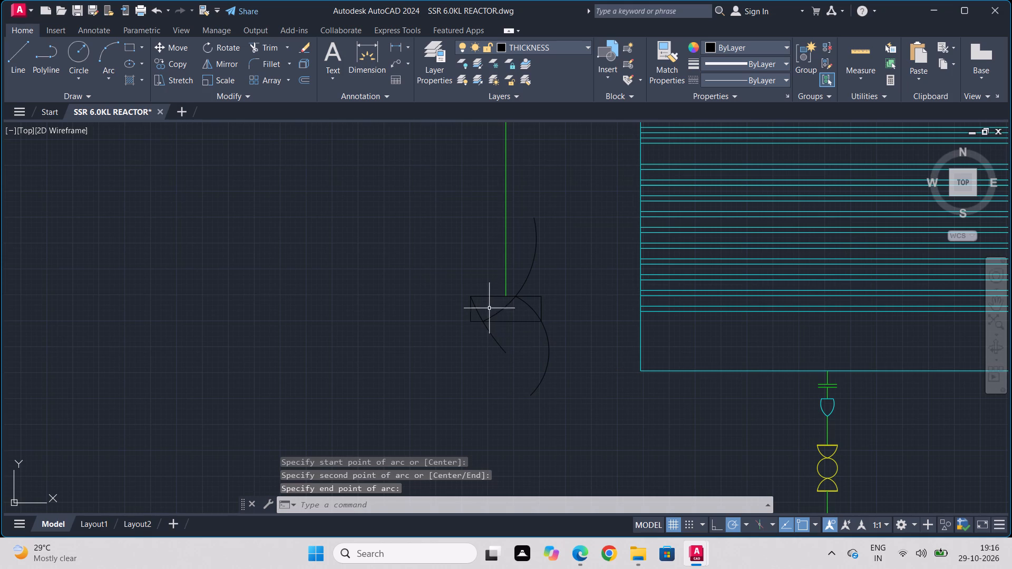
Trim the overshooting ends of the three arcs back to the rectangle's outline.
text(tr)
key(Return)
drag(475, 352, 505, 324)
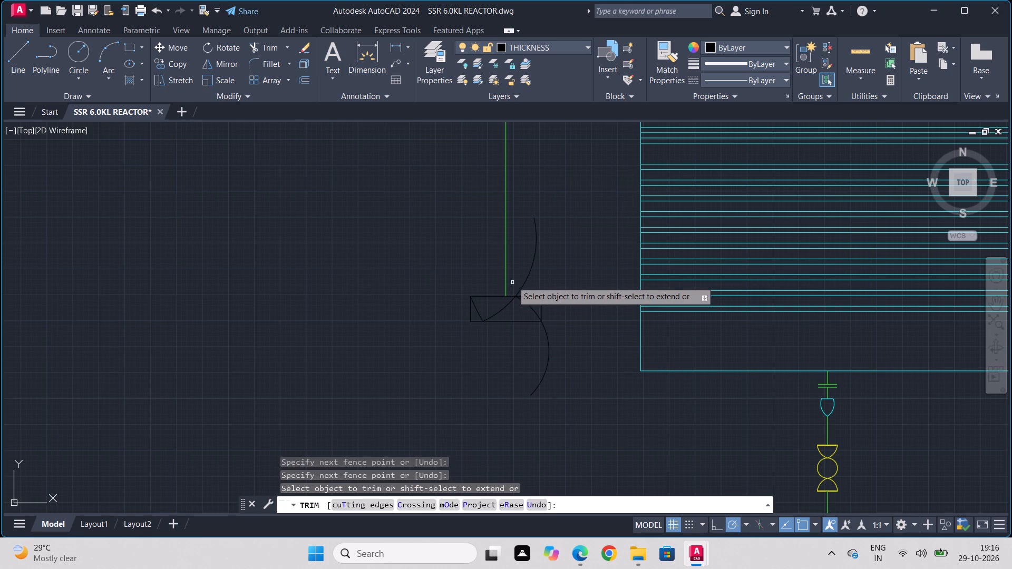
drag(515, 270, 554, 300)
drag(565, 330, 445, 407)
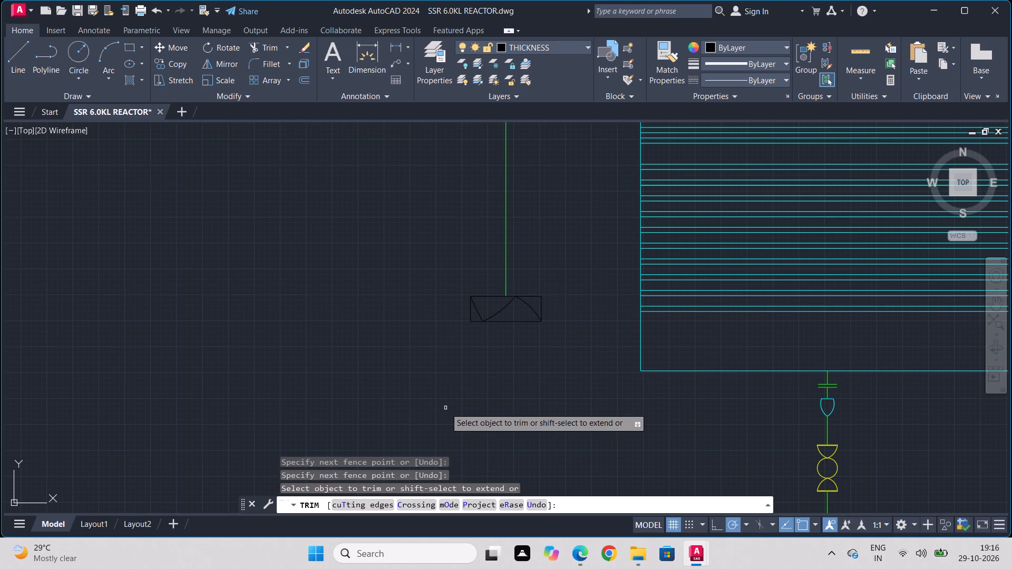
scroll(445, 408, down, 1)
scroll(463, 376, up, 3)
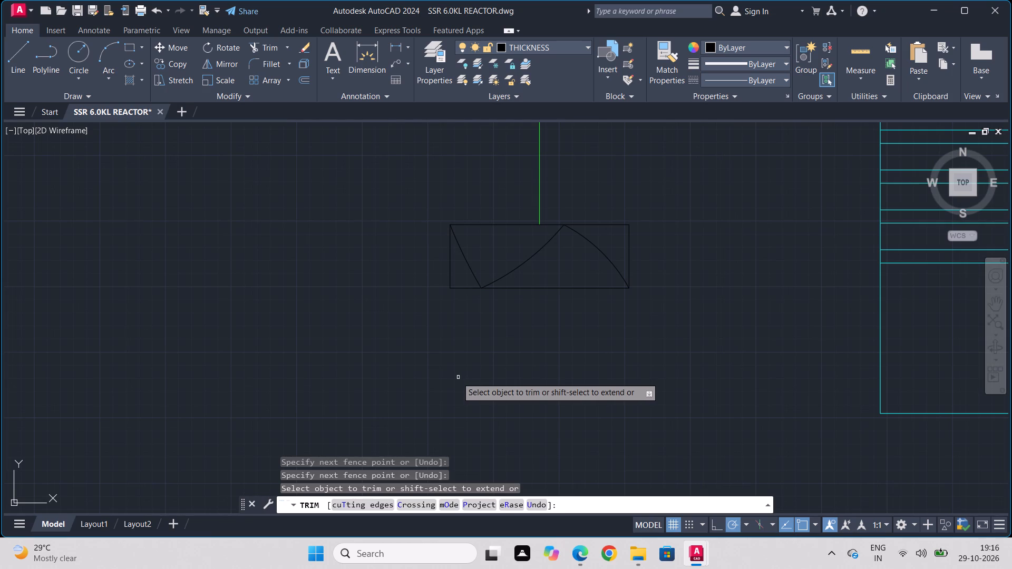
key(Escape)
Draw a more curved arc from the rectangle's upper-left corner through the zigzag's bottom-edge point, ending below the rectangle.
click(101, 51)
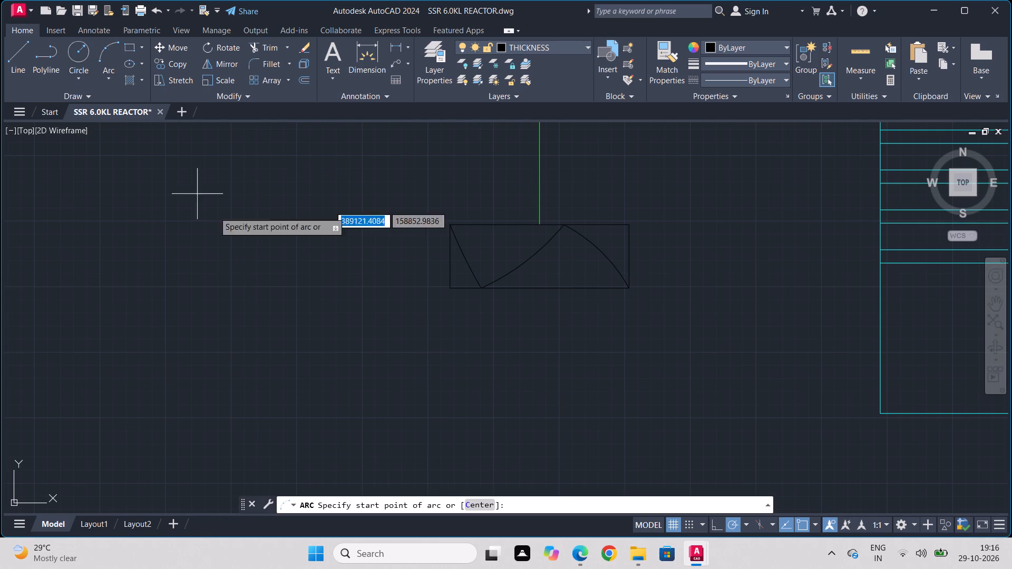
click(450, 223)
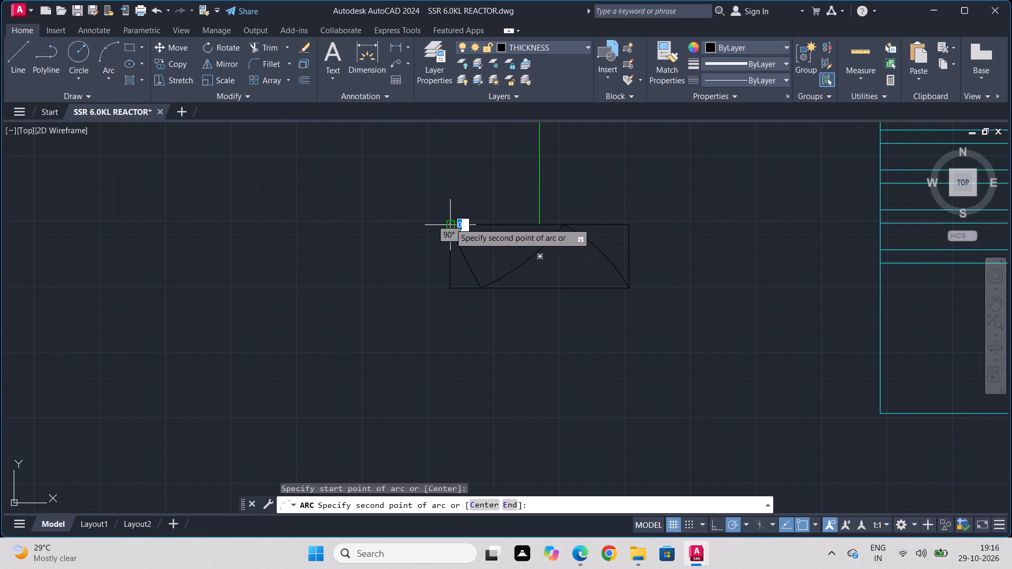
click(483, 287)
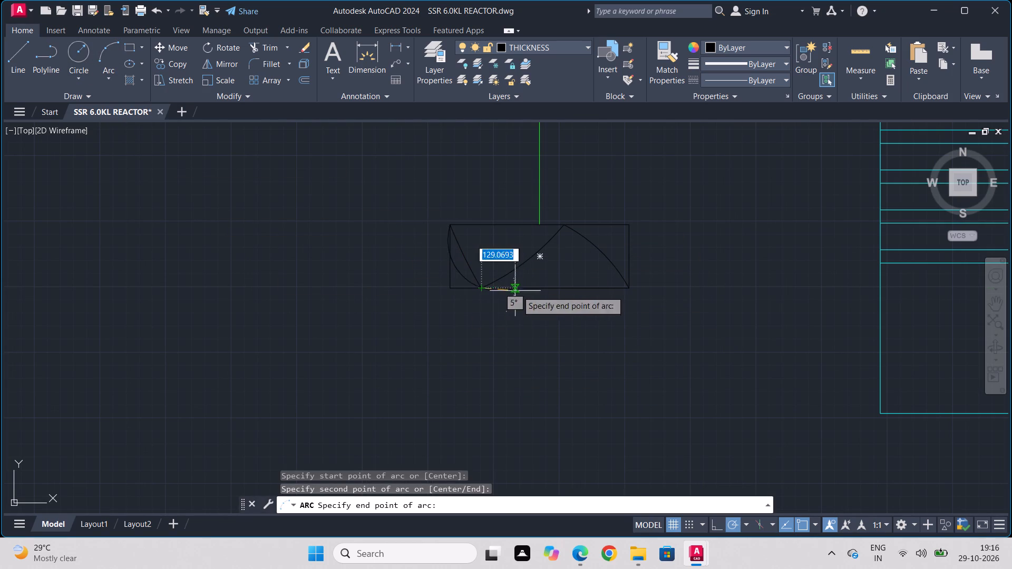
click(580, 319)
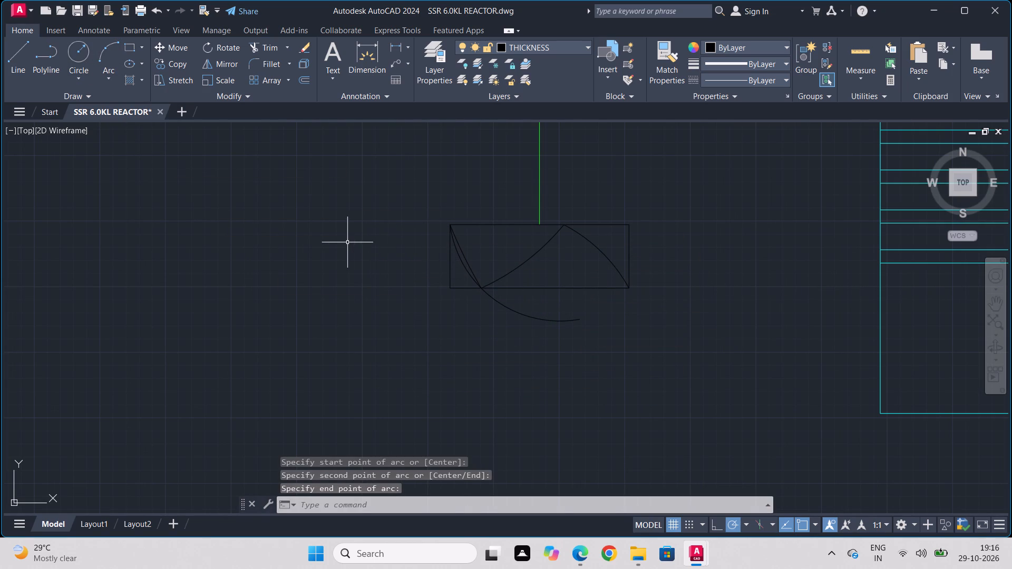
Trim away the flatter original first arc and the part of the new arc below the rectangle.
text(tr)
key(Return)
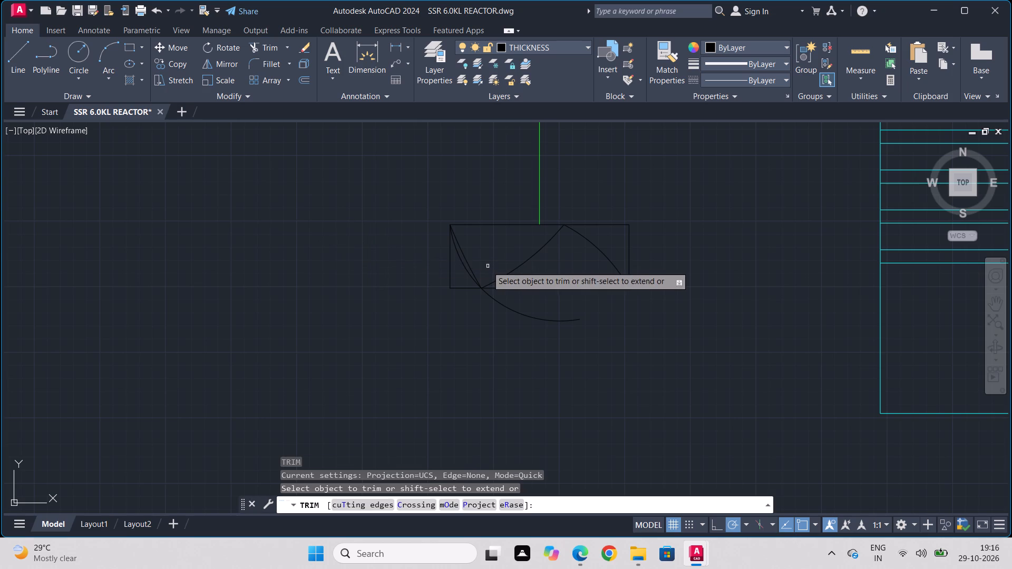
click(468, 263)
drag(508, 313, 510, 303)
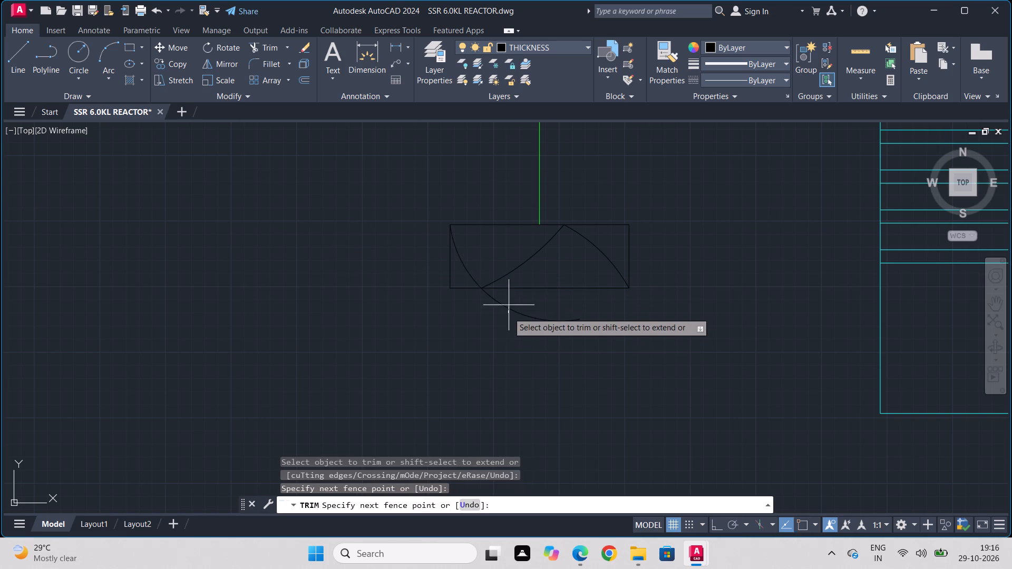
drag(510, 303, 511, 302)
click(511, 302)
scroll(501, 344, down, 1)
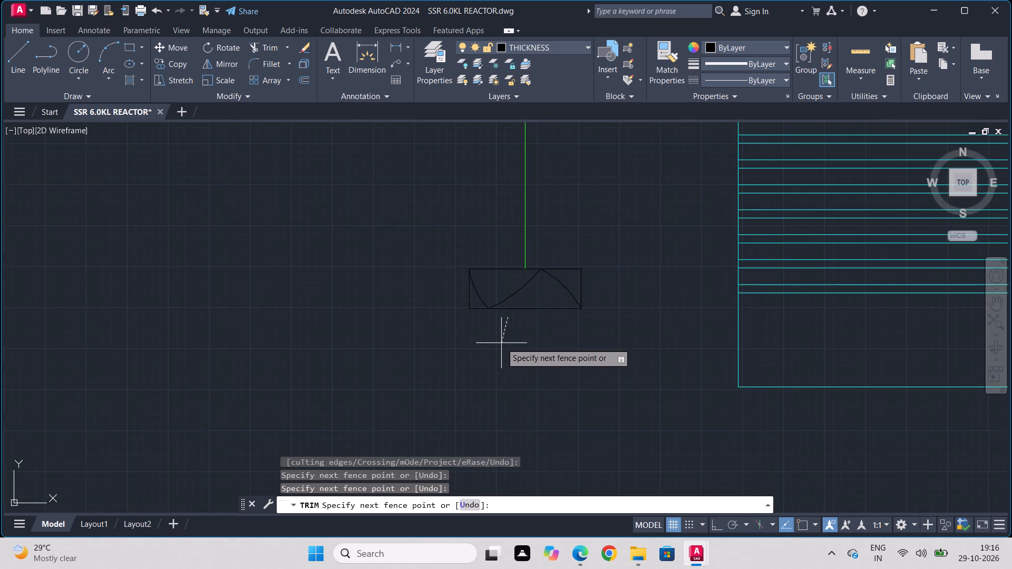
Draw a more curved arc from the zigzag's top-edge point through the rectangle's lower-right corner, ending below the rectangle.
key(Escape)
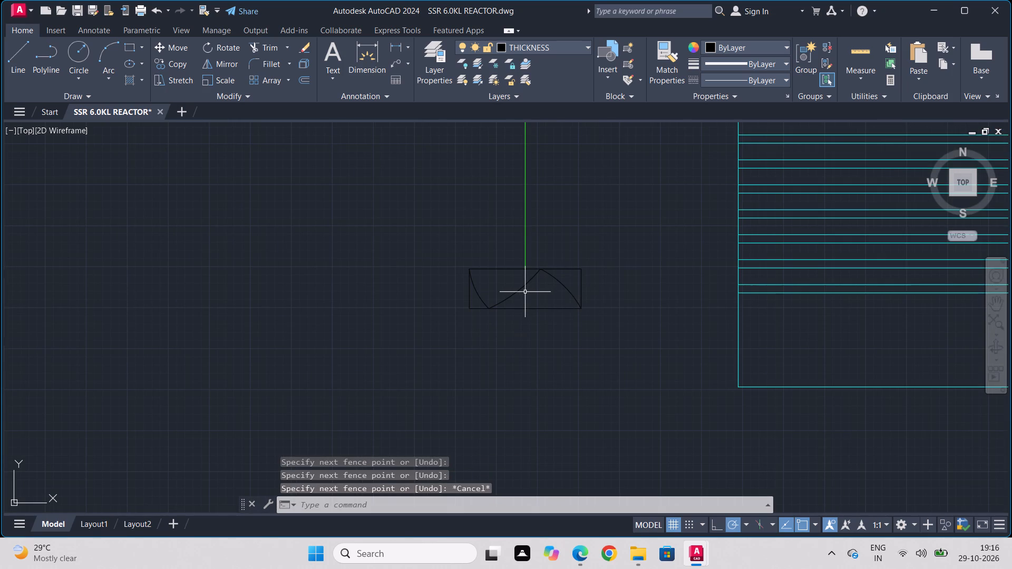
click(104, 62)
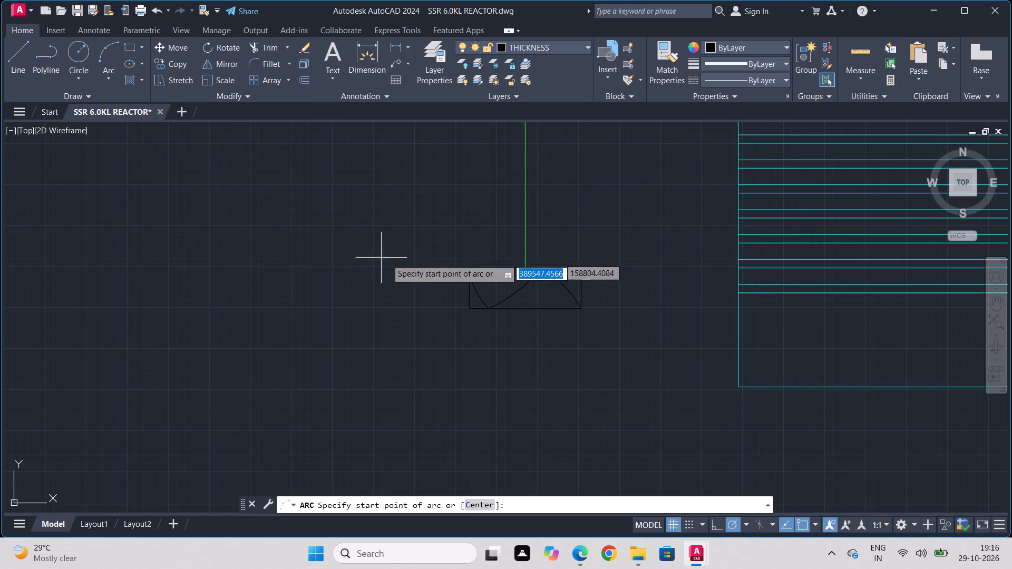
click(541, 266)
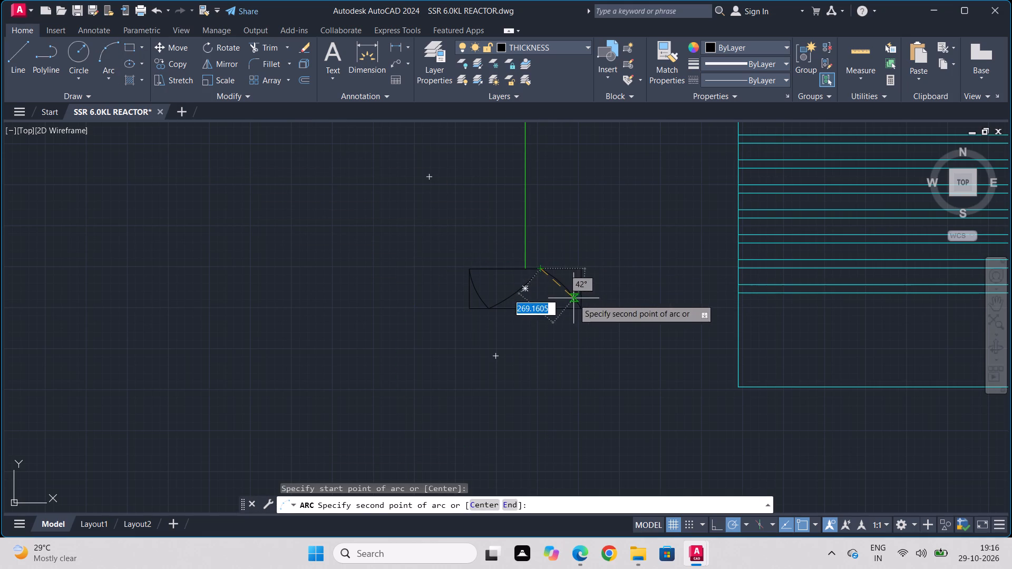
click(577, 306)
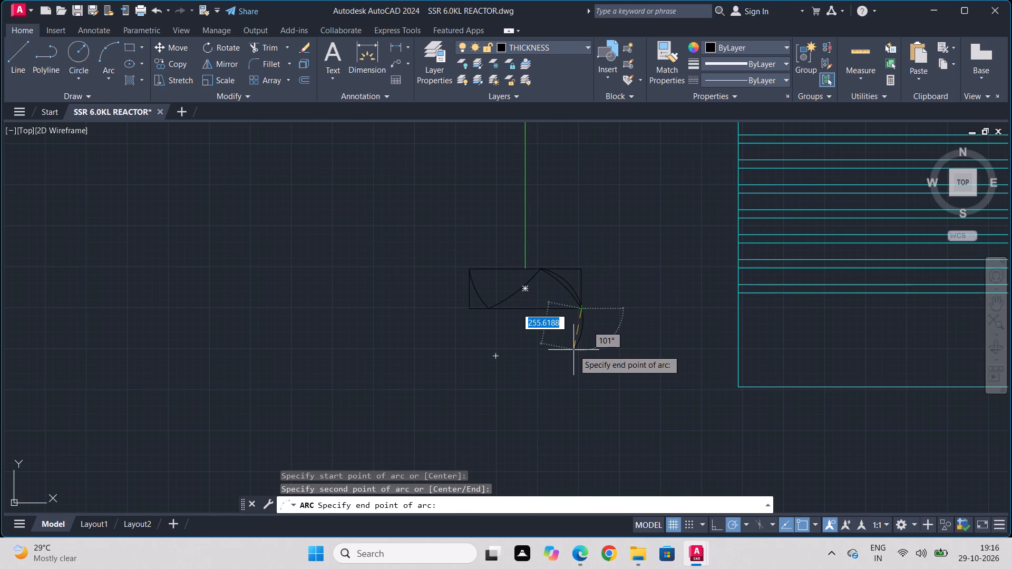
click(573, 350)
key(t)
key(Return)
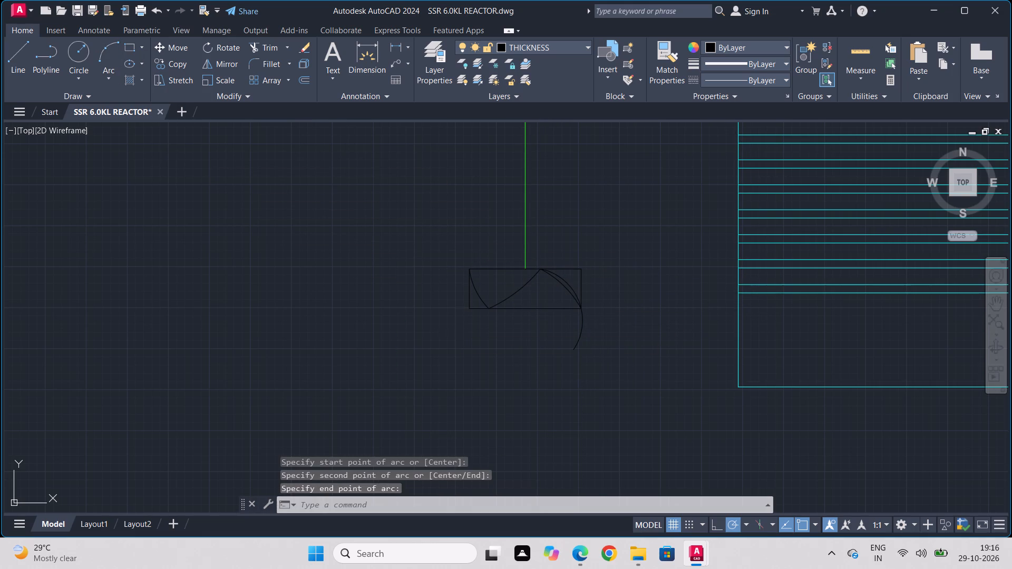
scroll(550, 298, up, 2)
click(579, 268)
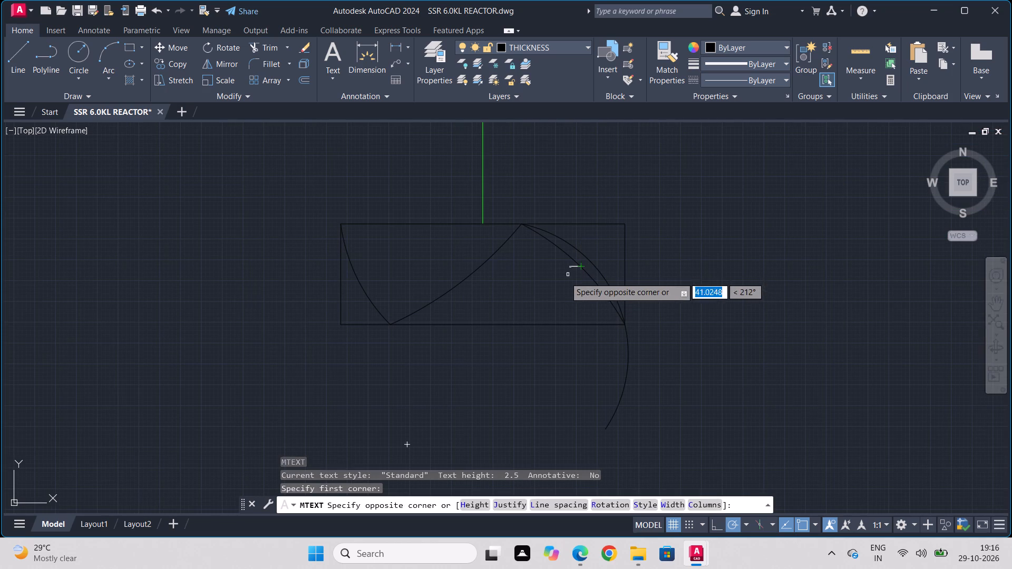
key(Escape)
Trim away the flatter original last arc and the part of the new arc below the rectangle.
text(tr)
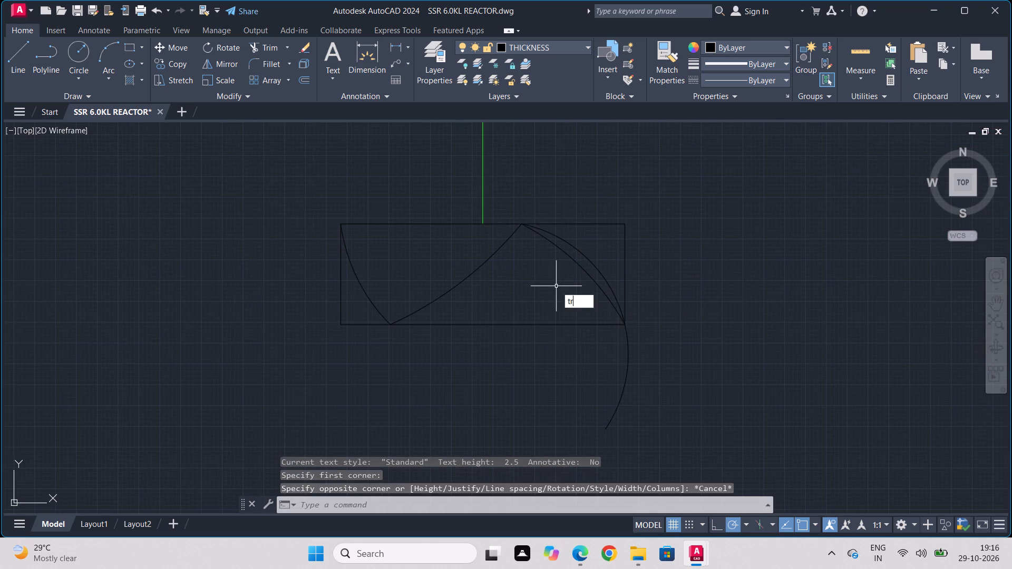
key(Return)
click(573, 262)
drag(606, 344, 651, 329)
Remove all three zigzag arcs inside the rectangle with Trim, leaving only the plain rectangular outline below the nozzle line.
scroll(469, 375, down, 1)
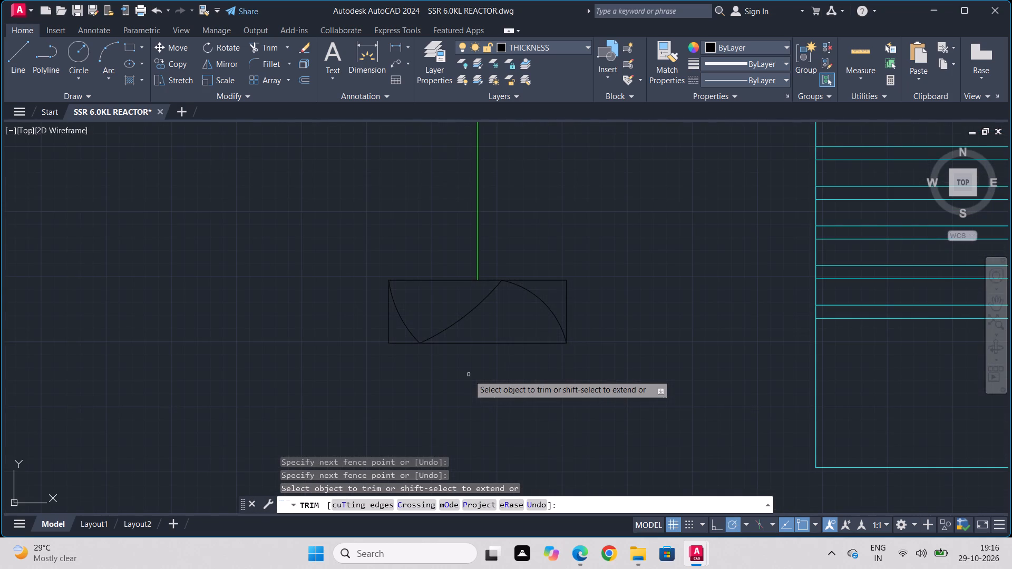
scroll(437, 347, up, 3)
drag(542, 241, 395, 270)
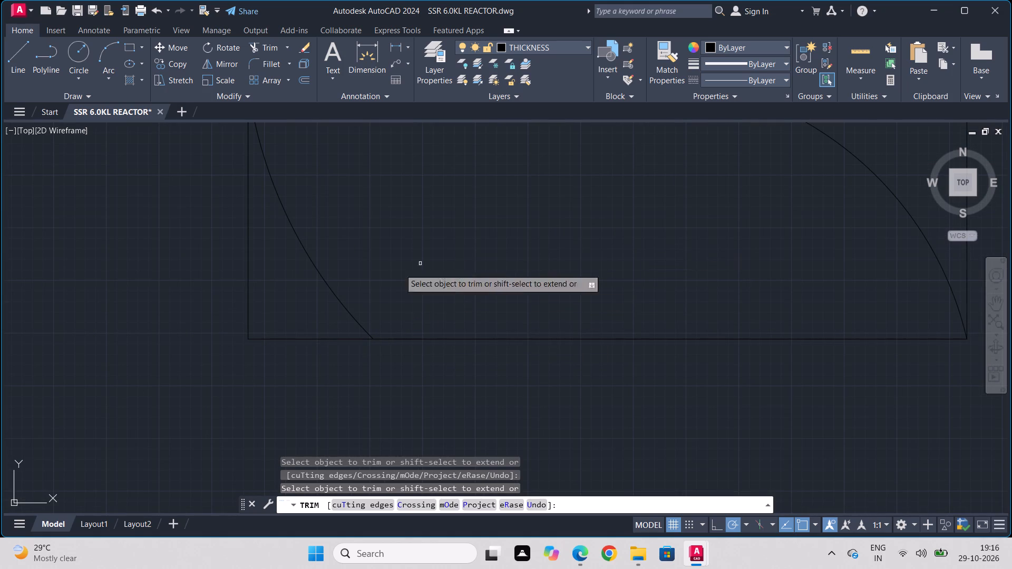
drag(395, 270, 257, 291)
drag(359, 251, 288, 320)
drag(877, 150, 685, 321)
scroll(684, 315, down, 3)
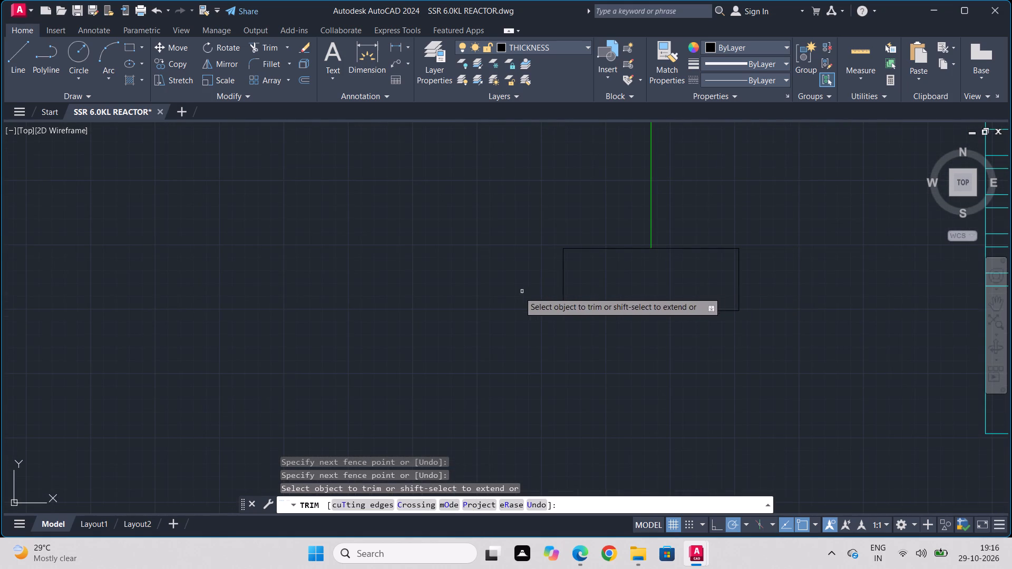
key(Escape)
scroll(262, 318, down, 1)
scroll(189, 332, down, 2)
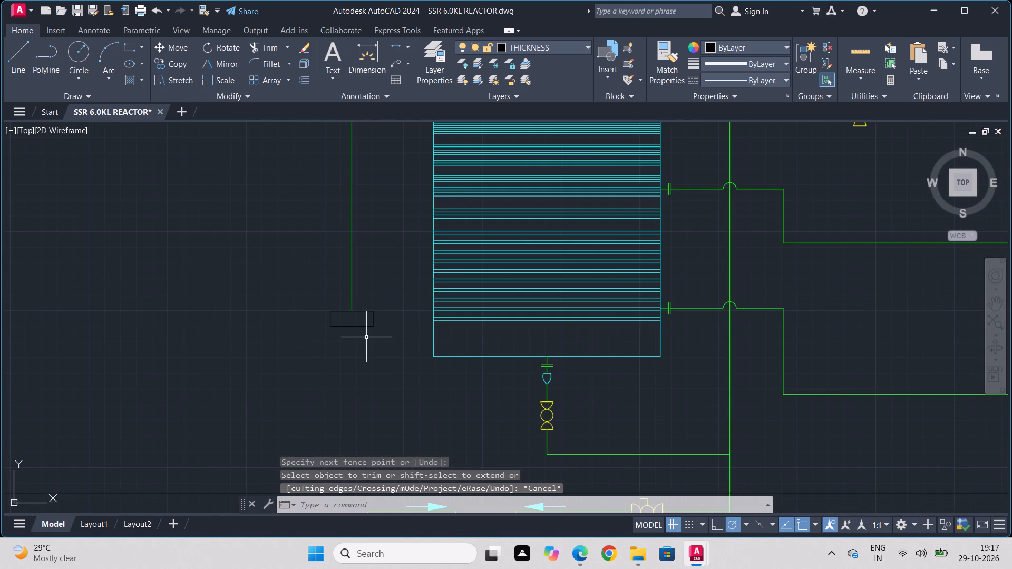
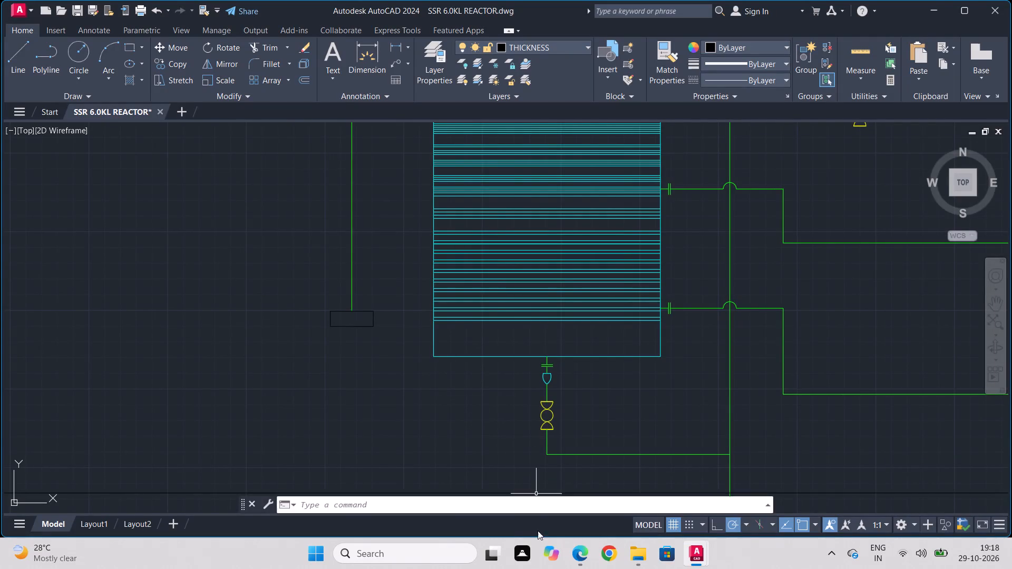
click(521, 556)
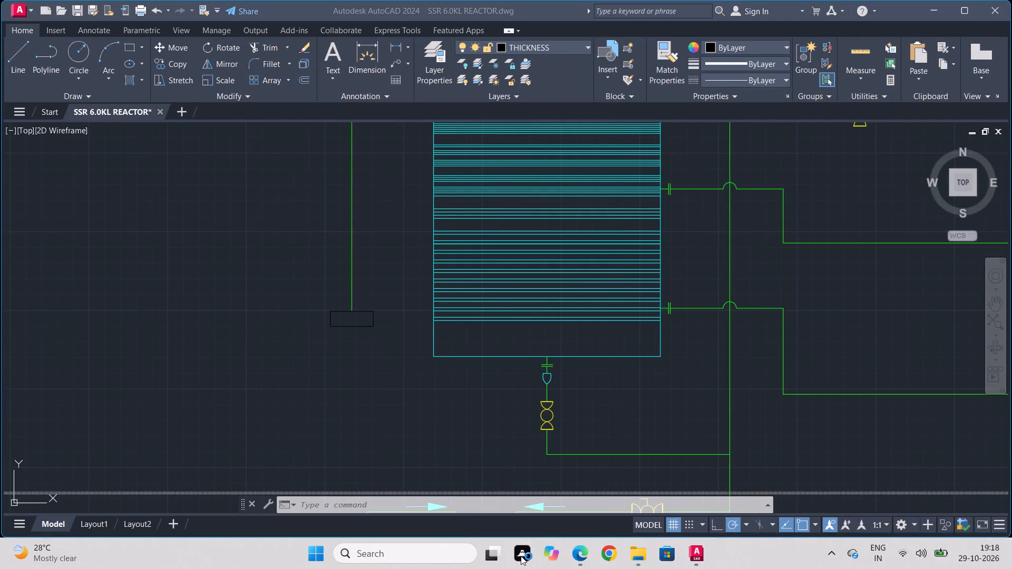
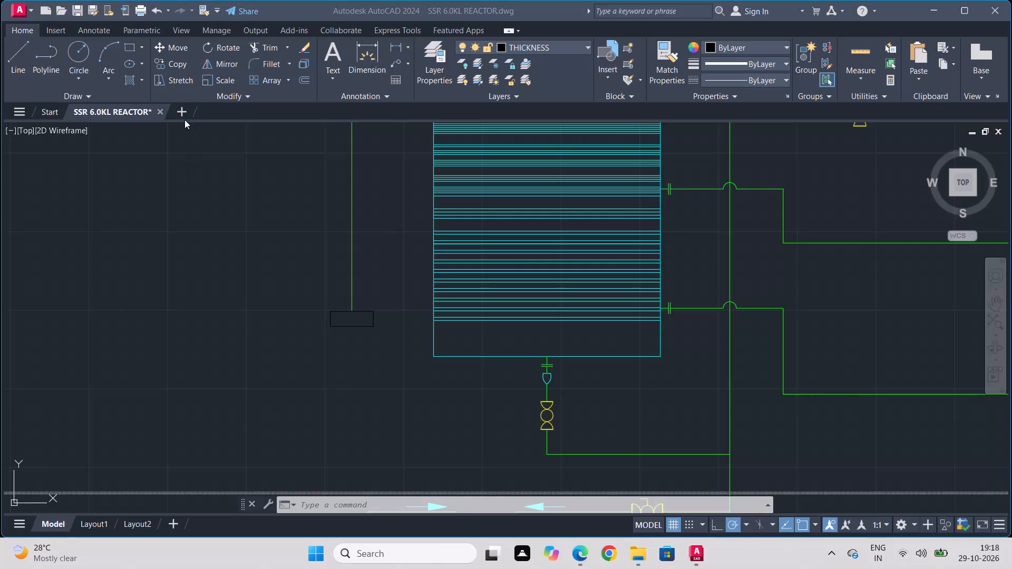
Create a new blank drawing alongside the SSR 6.0KL REACTOR drawing.
click(183, 113)
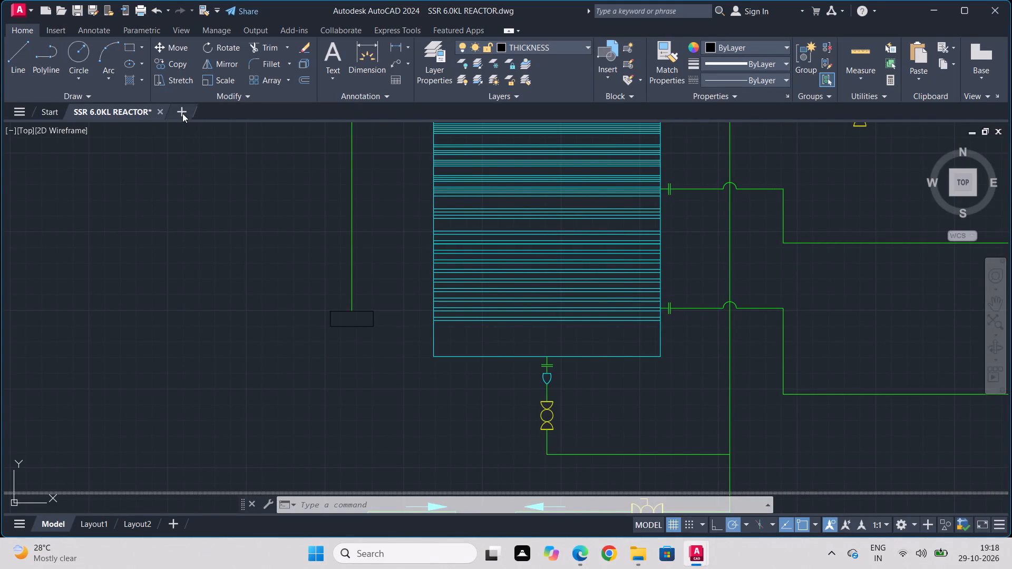
click(182, 114)
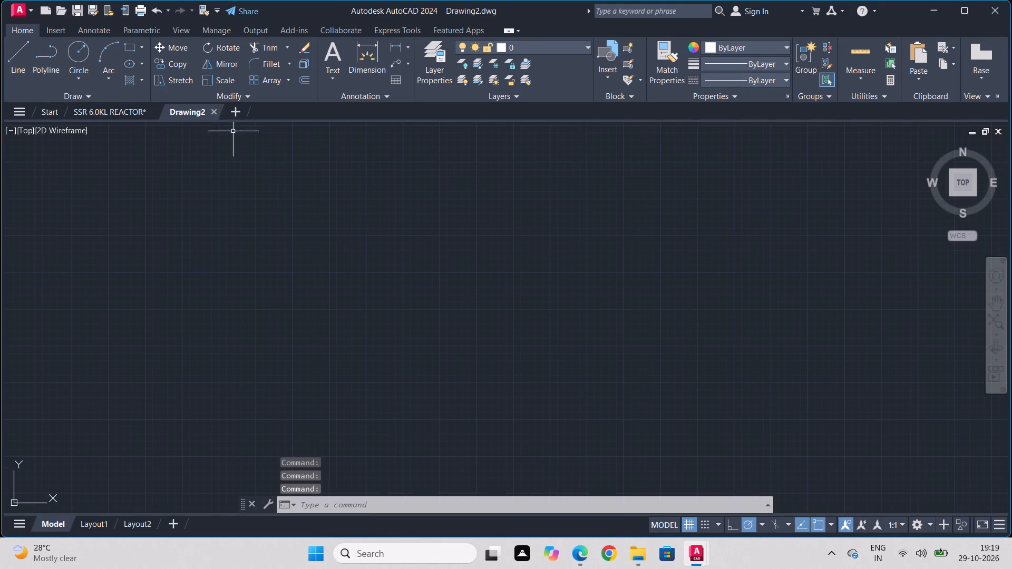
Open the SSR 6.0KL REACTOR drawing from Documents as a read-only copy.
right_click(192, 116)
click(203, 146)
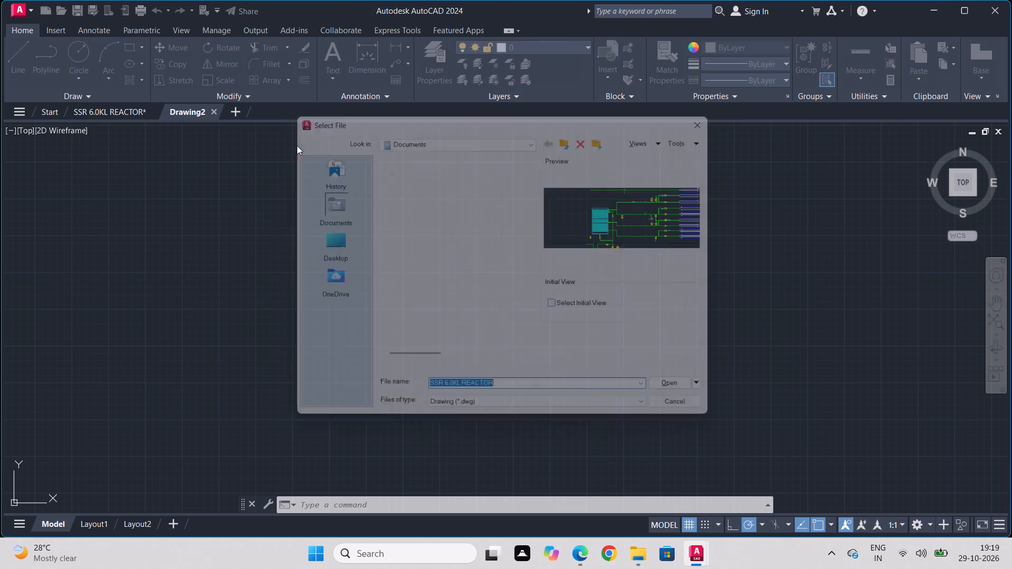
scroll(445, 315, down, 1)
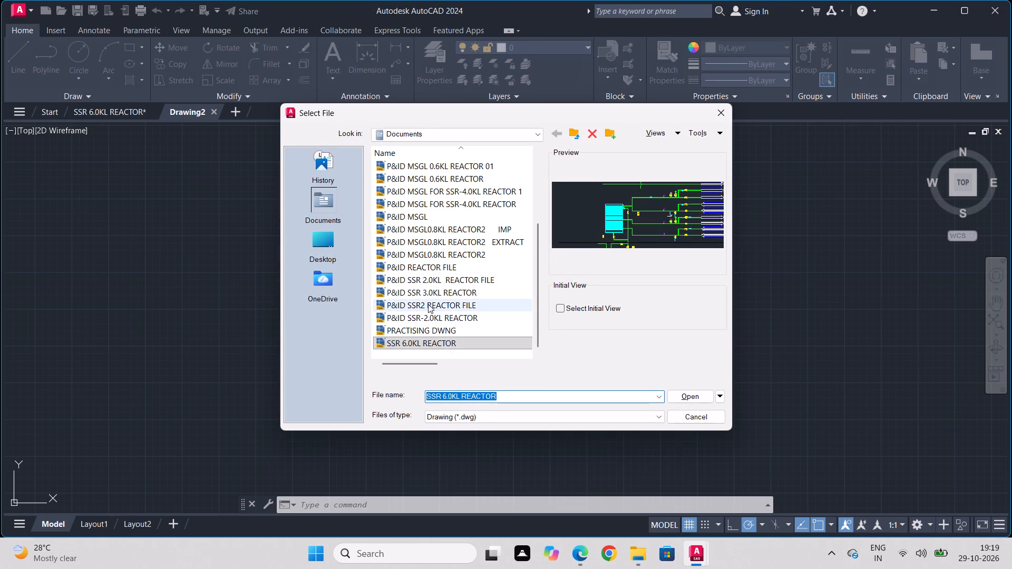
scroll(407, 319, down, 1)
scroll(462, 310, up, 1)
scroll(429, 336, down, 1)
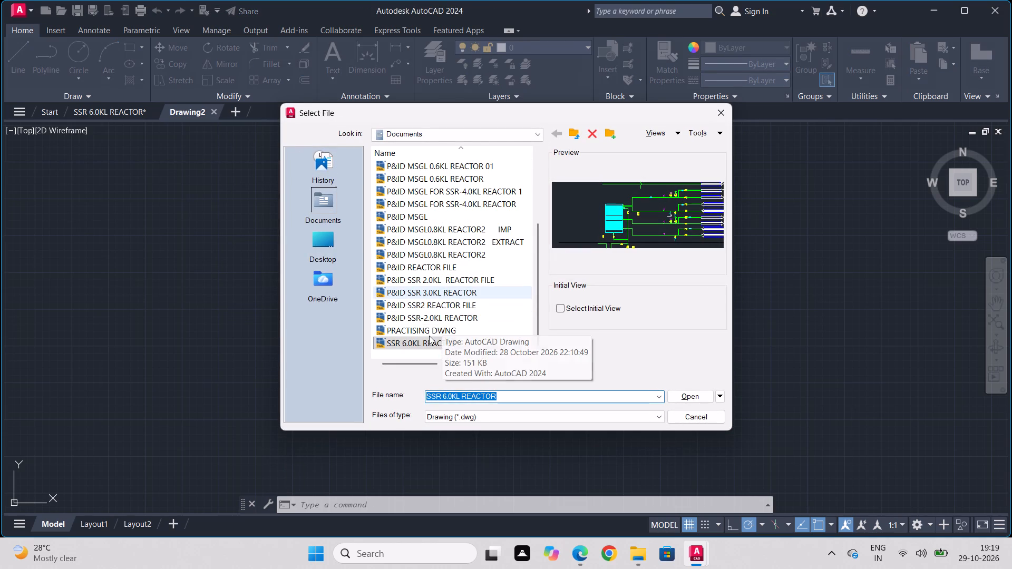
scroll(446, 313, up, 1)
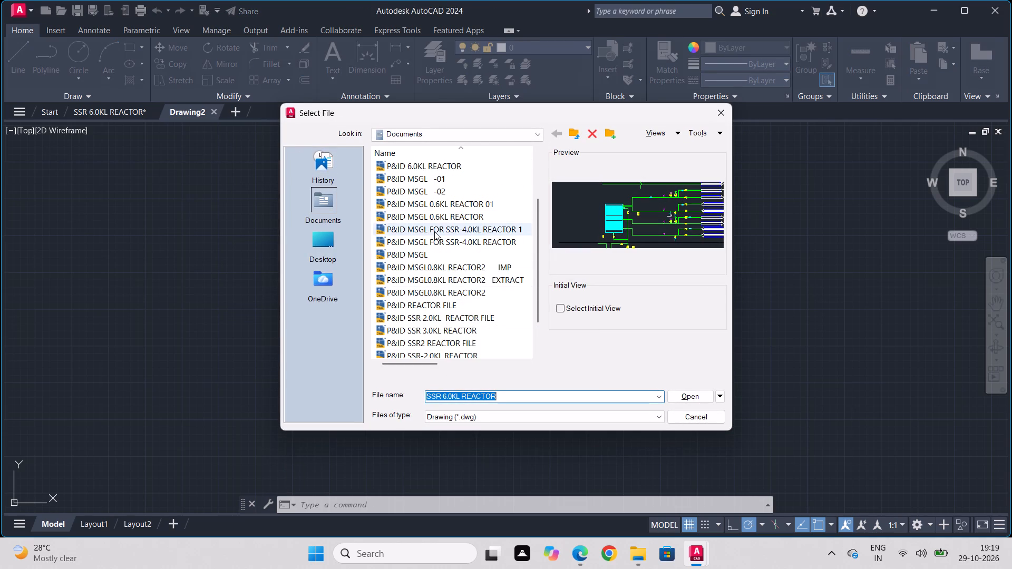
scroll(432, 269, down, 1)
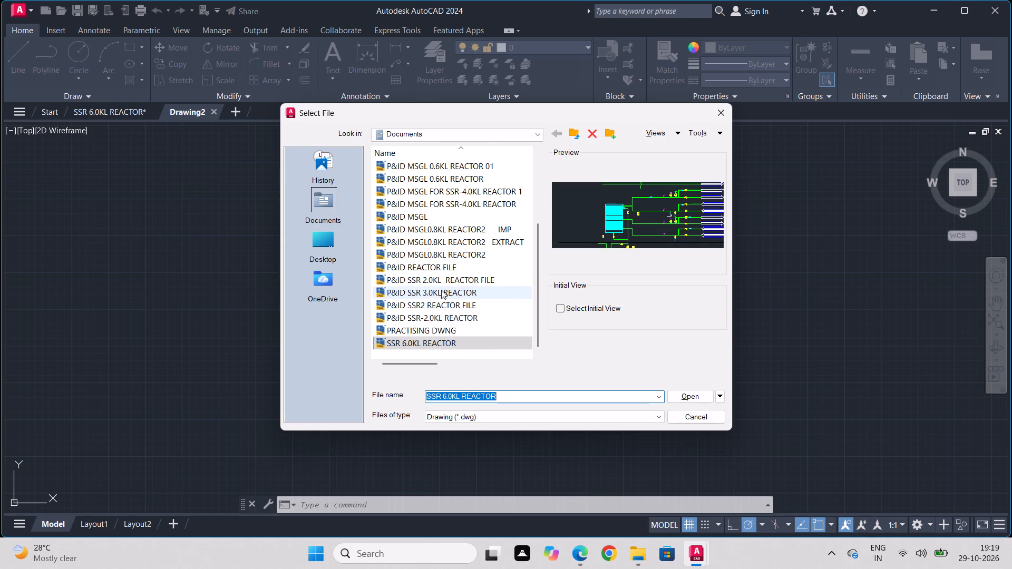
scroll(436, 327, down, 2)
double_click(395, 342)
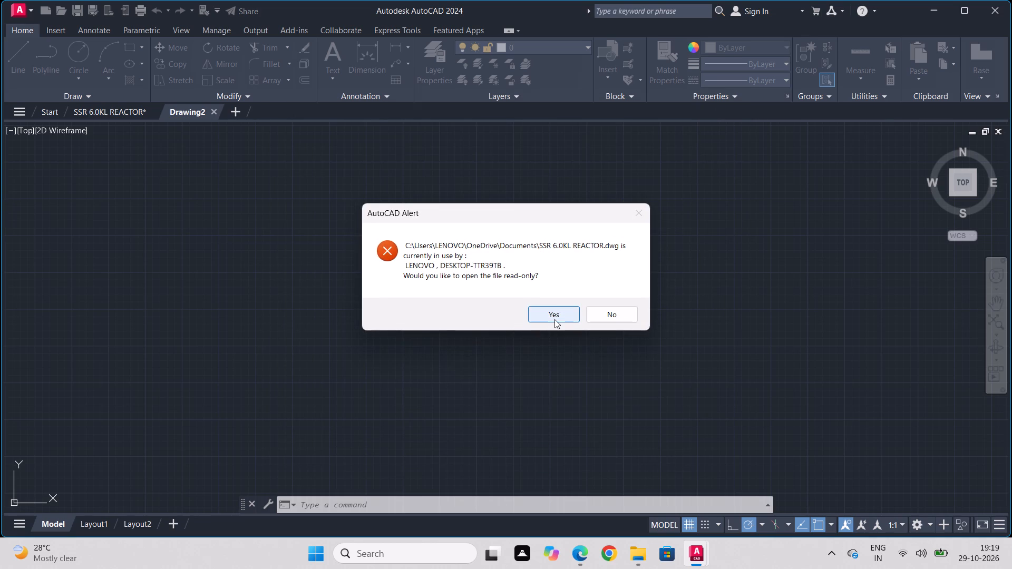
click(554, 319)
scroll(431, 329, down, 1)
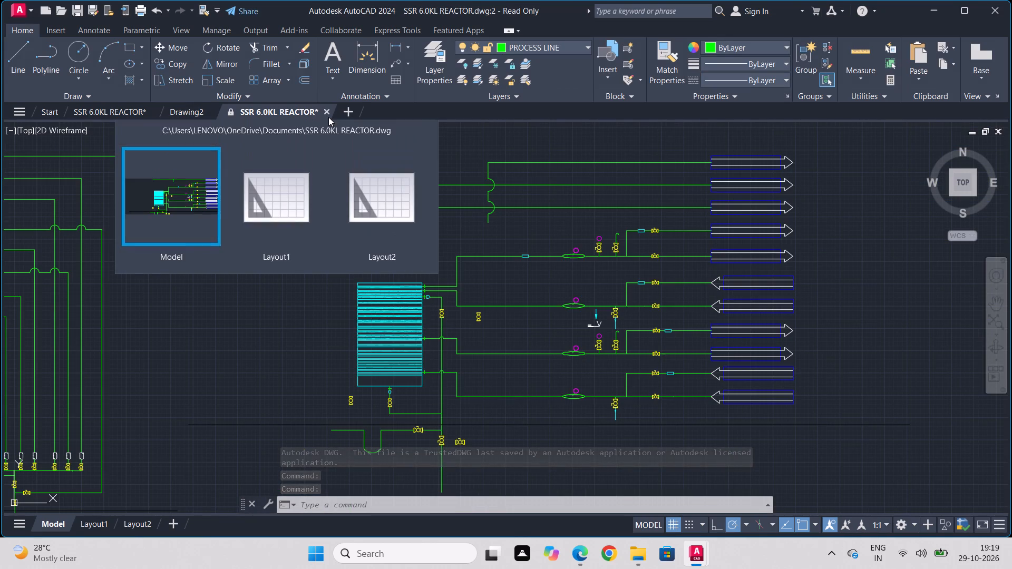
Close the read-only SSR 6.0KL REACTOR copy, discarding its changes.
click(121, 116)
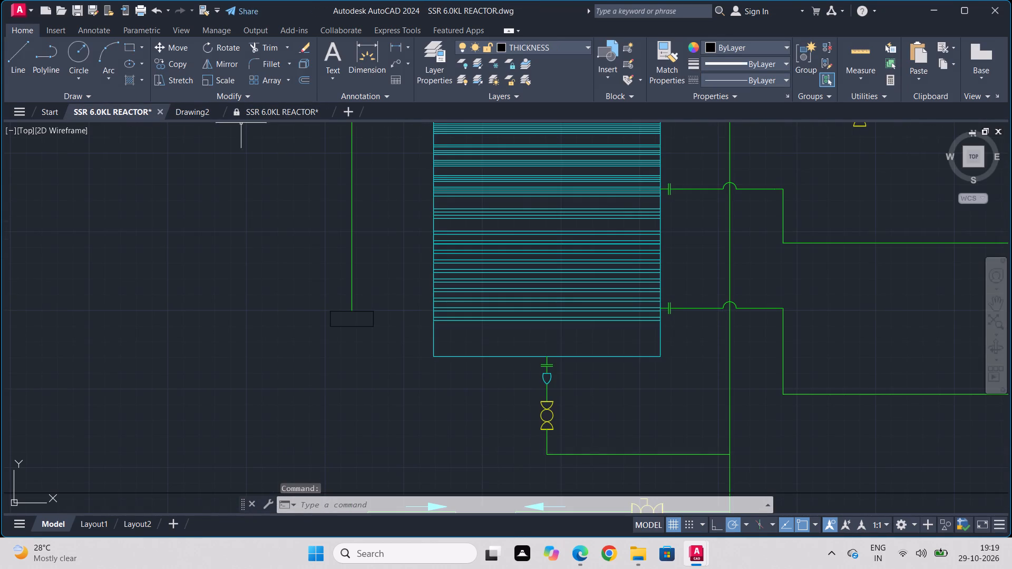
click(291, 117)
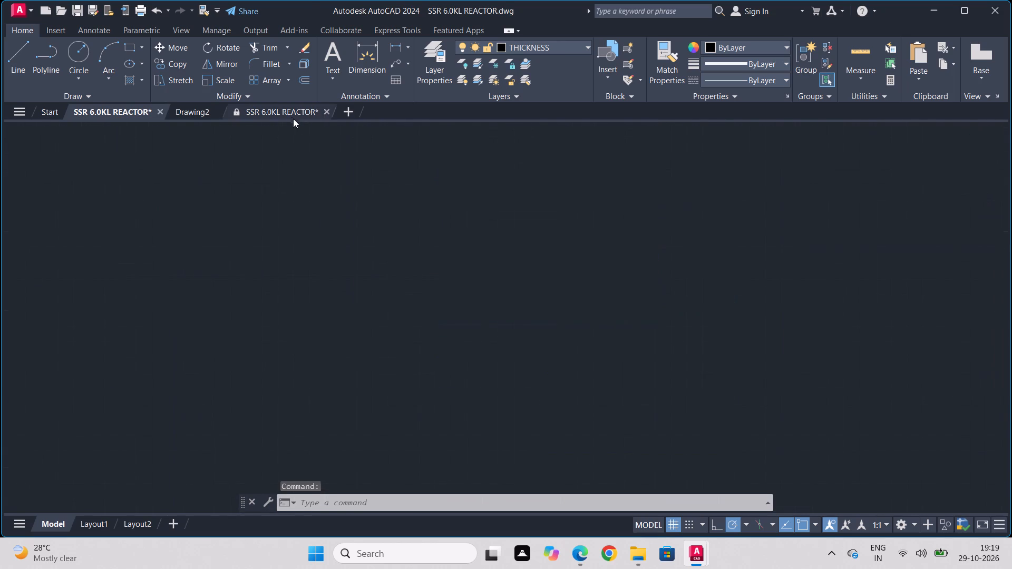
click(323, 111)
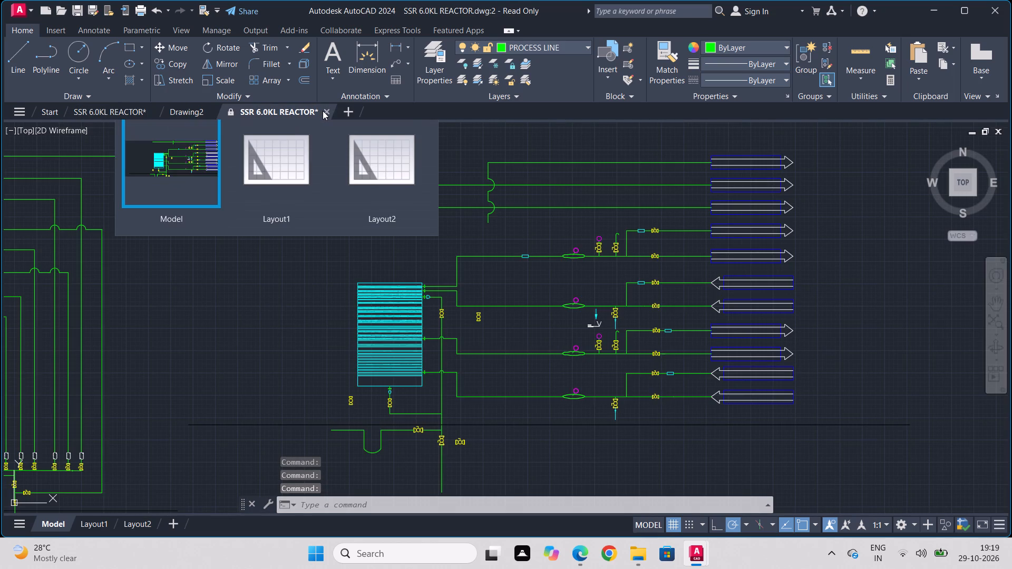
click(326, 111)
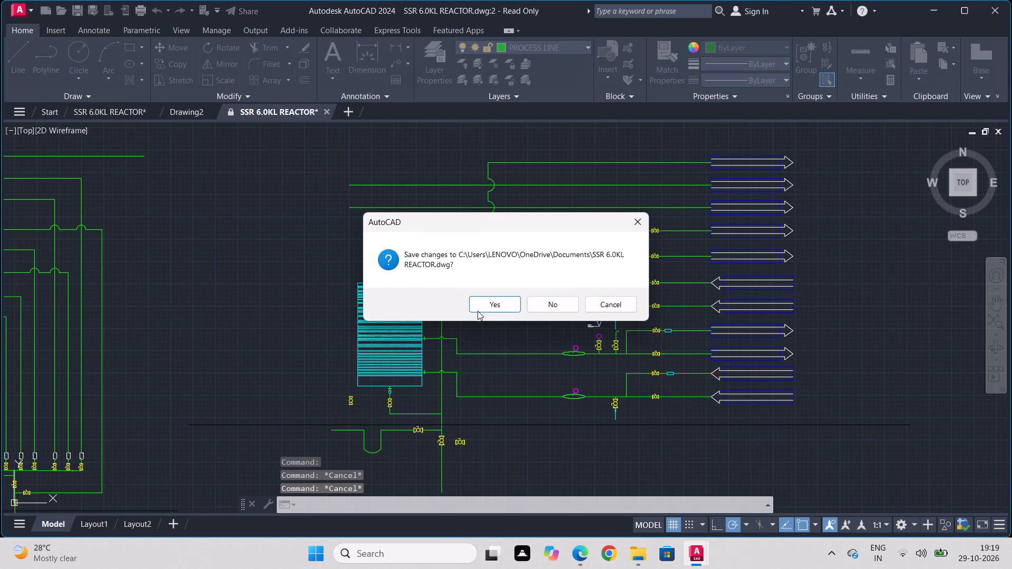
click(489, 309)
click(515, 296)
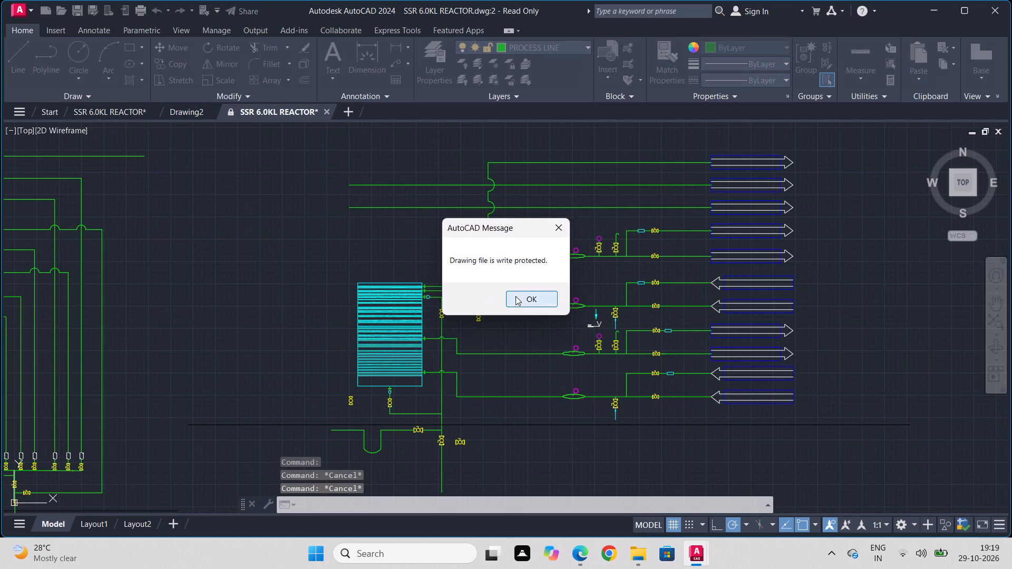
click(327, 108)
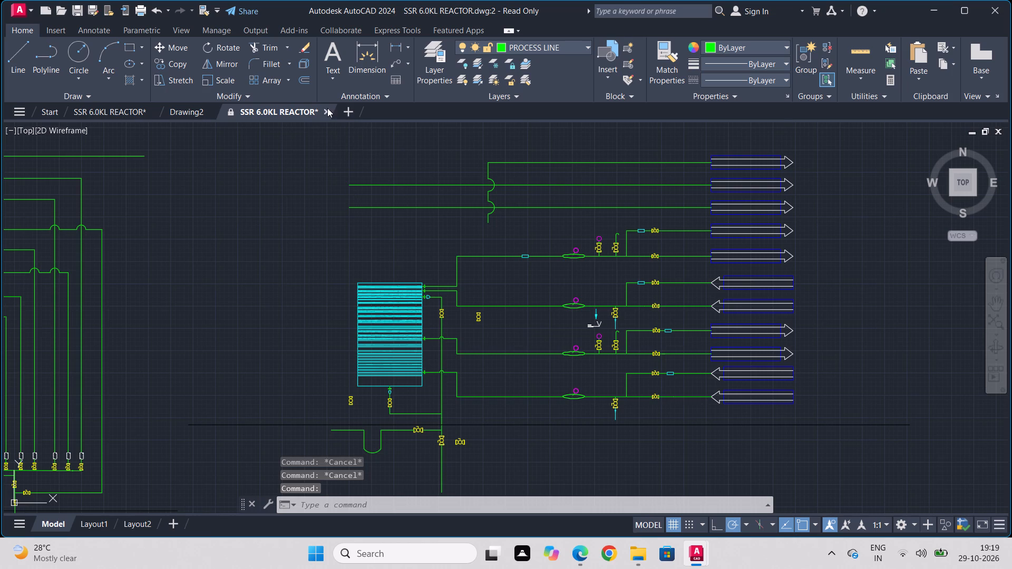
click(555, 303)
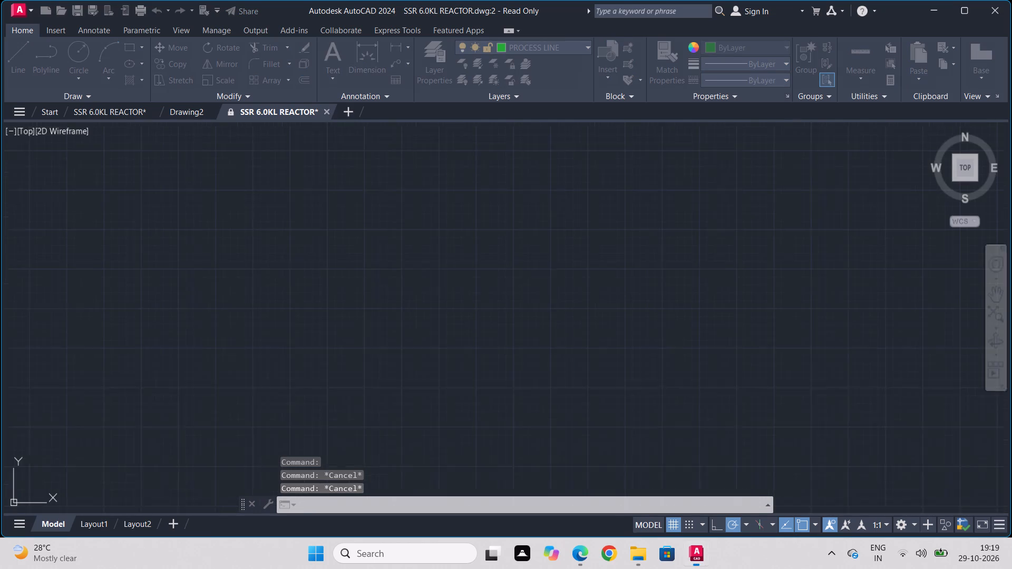
Open the P&ID SSR 3.0KL REACTOR drawing from the Documents folder.
right_click(193, 112)
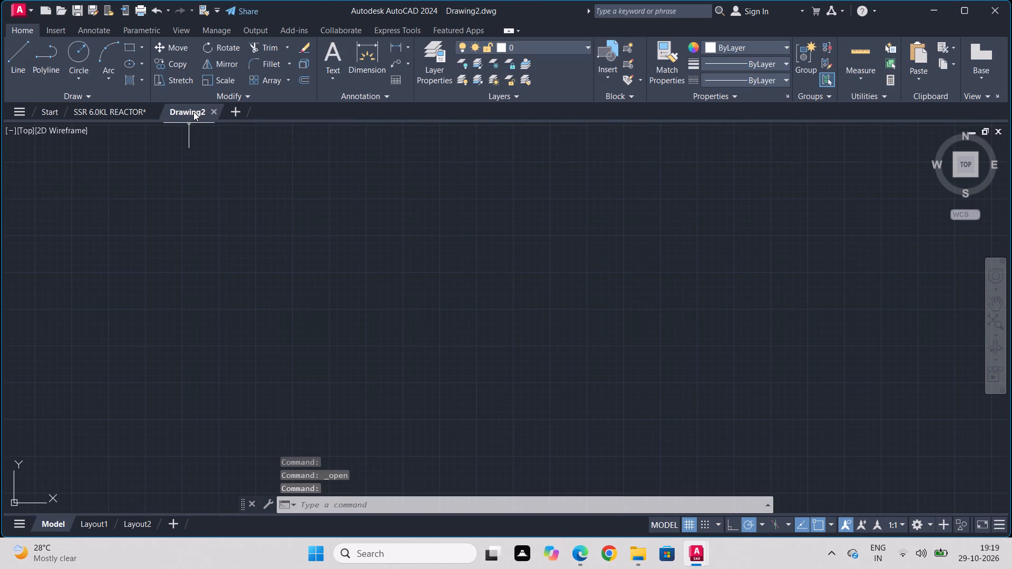
click(220, 151)
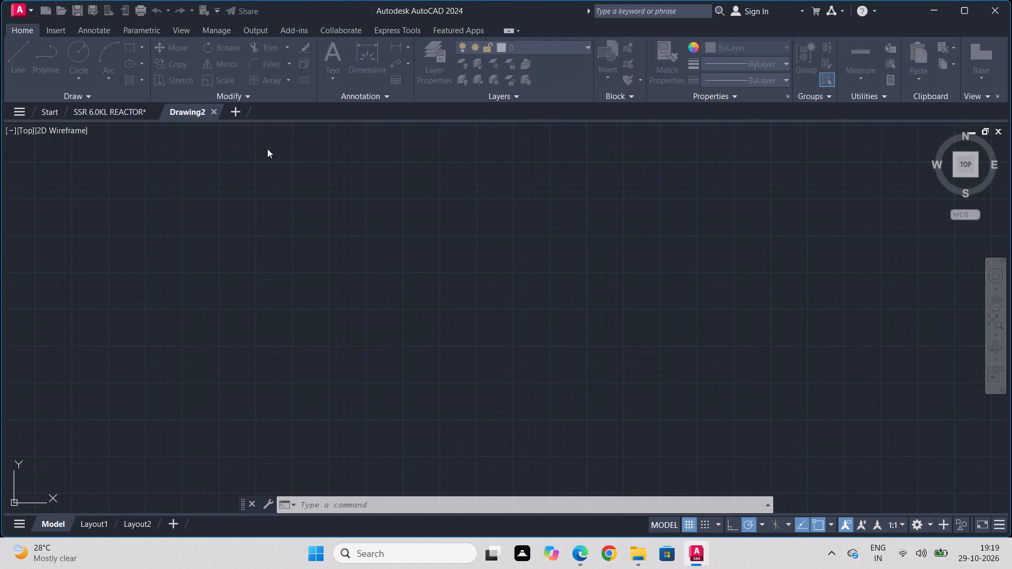
scroll(447, 240, down, 1)
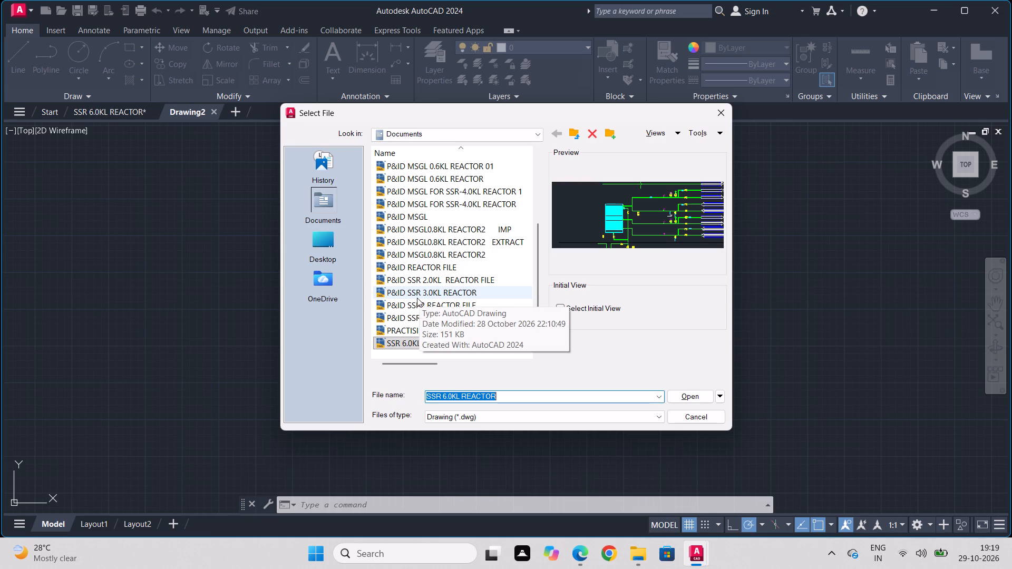
scroll(408, 305, down, 1)
scroll(408, 305, up, 1)
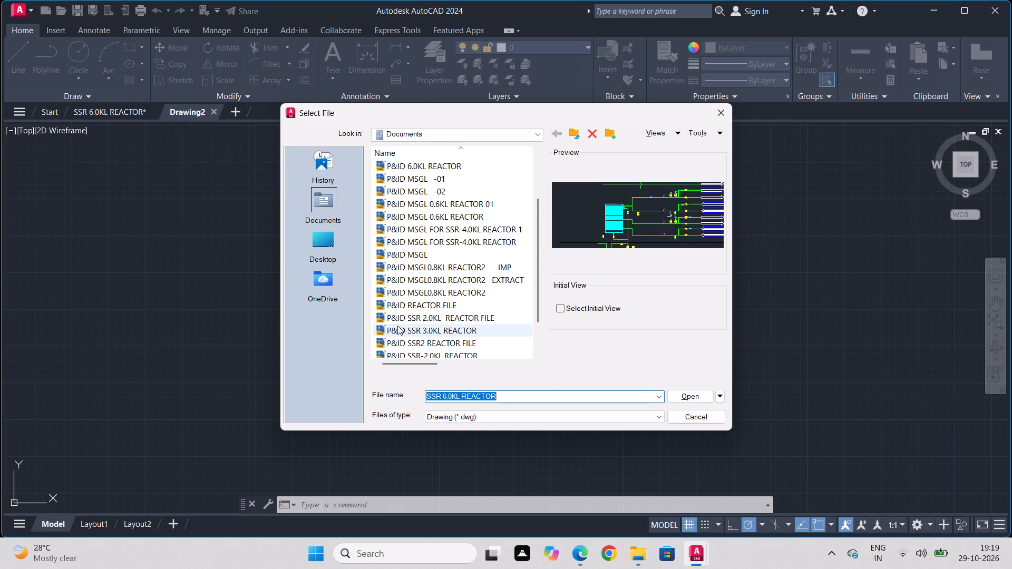
double_click(397, 326)
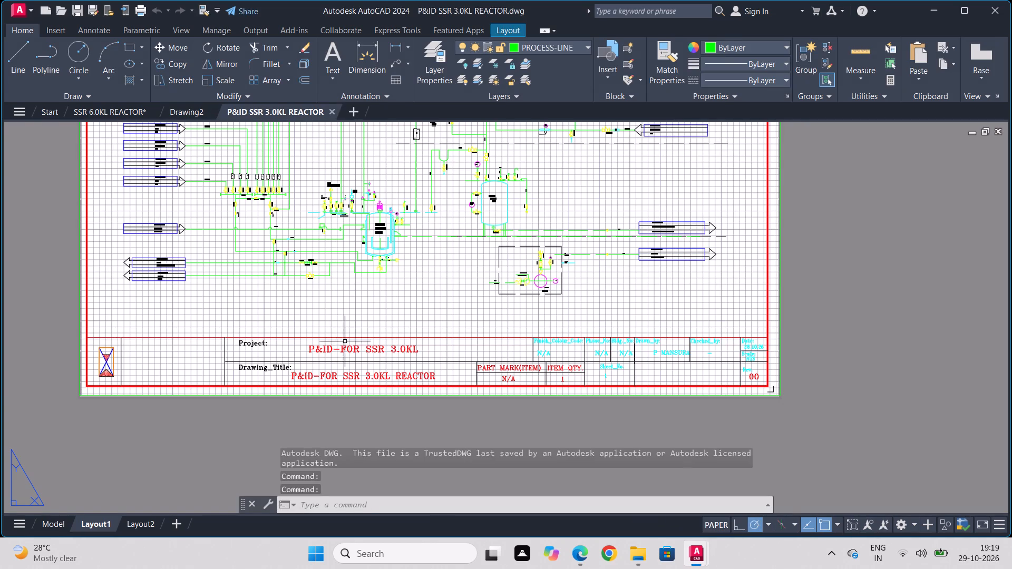
In model space, copy to the clipboard the black wavy symbol ending the vertical process line that drops beside the two BVF1/50 valves.
click(39, 526)
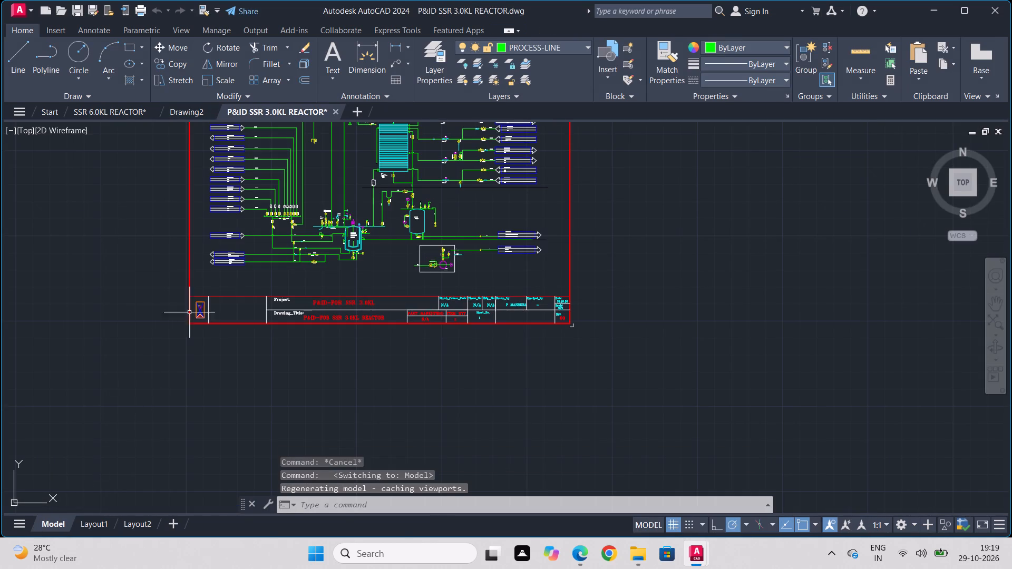
scroll(296, 193, up, 2)
middle_drag(304, 188, 123, 506)
scroll(304, 188, up, 1)
scroll(418, 414, down, 1)
scroll(561, 260, up, 4)
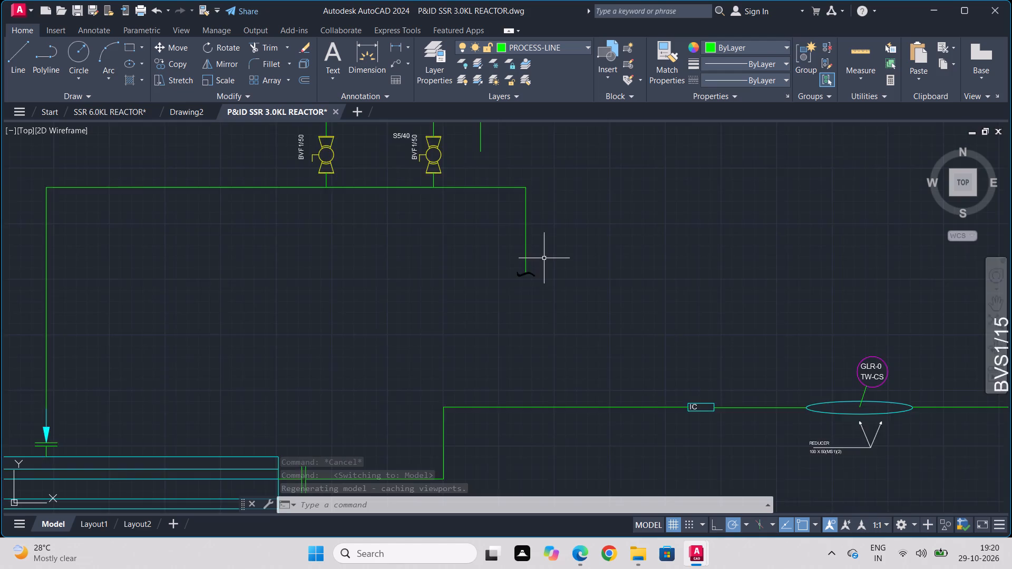
scroll(544, 258, up, 2)
scroll(525, 298, up, 5)
click(445, 261)
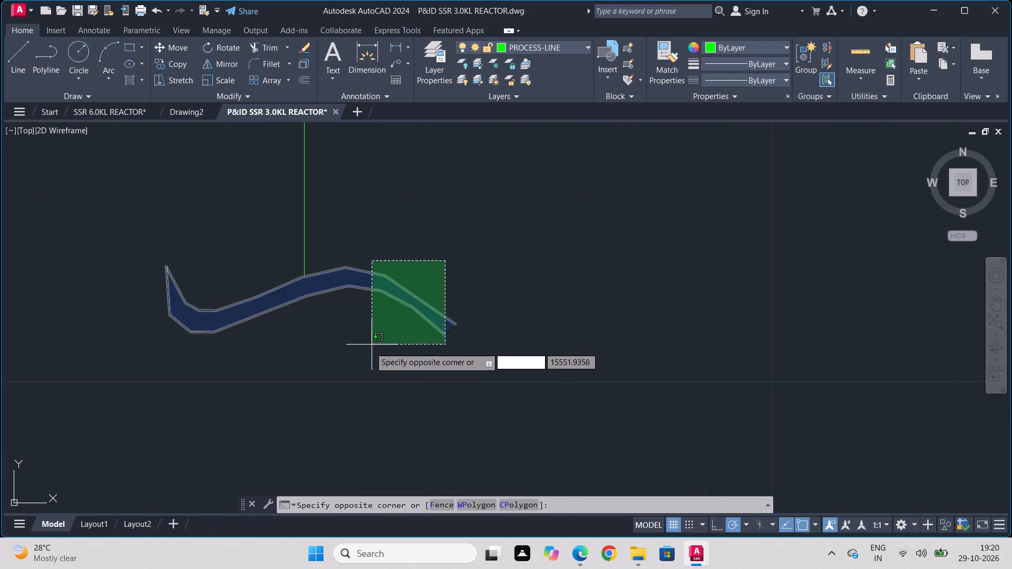
click(364, 358)
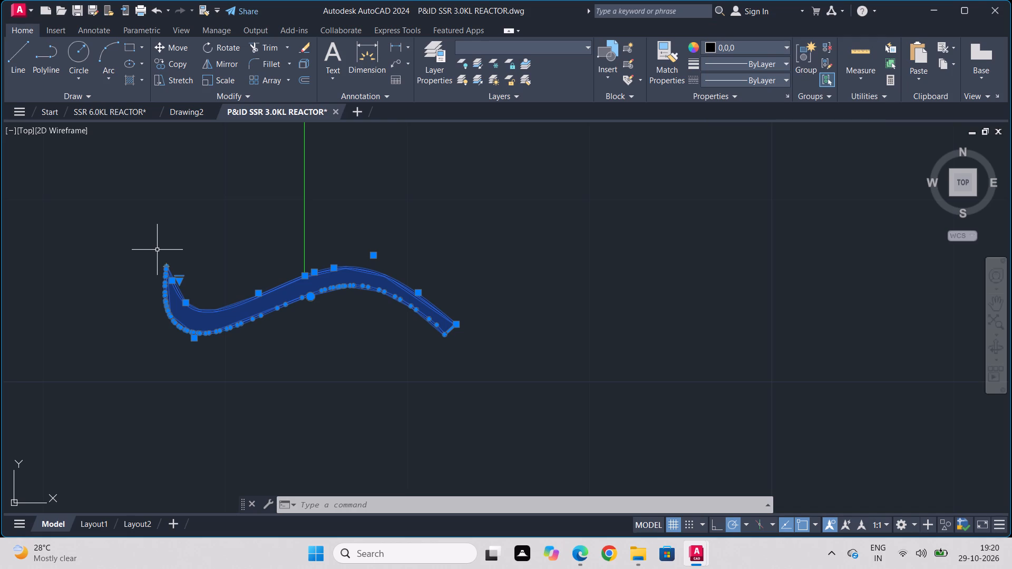
key(ctrl+c)
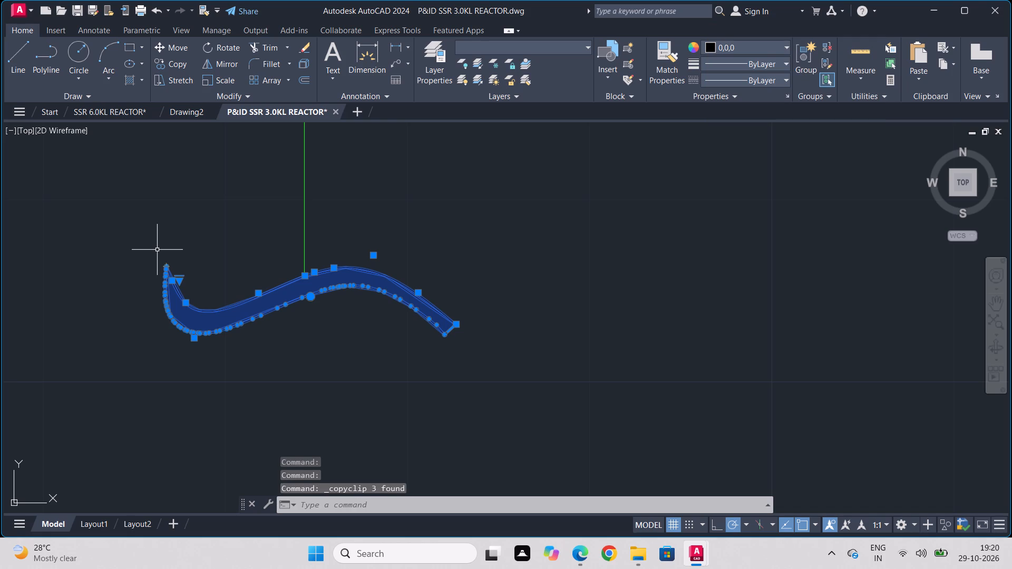
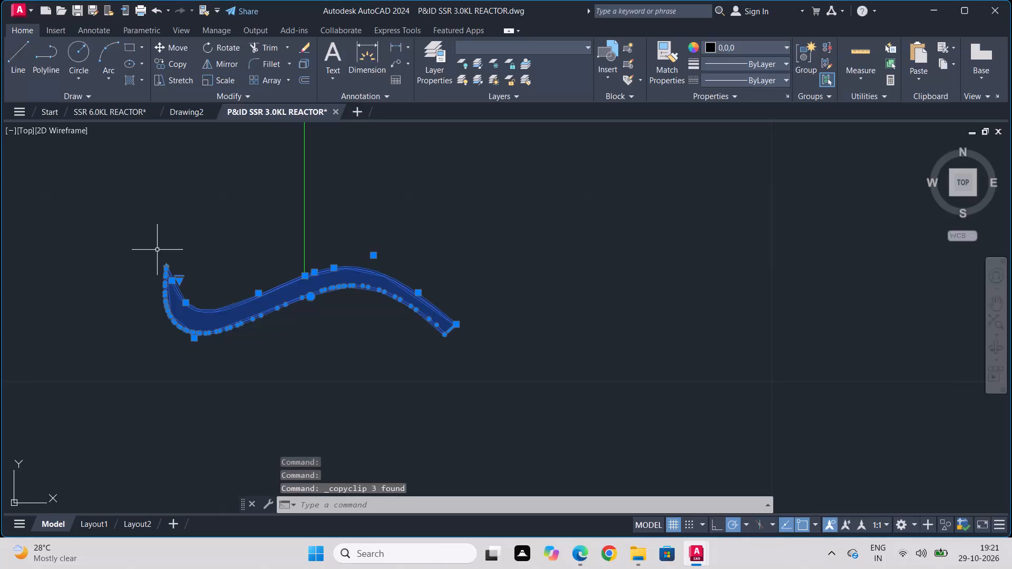
Switch to the SSR 6.0KL REACTOR drawing and paste the copied wavy symbol below the vertical line beside the striped vessel.
click(116, 109)
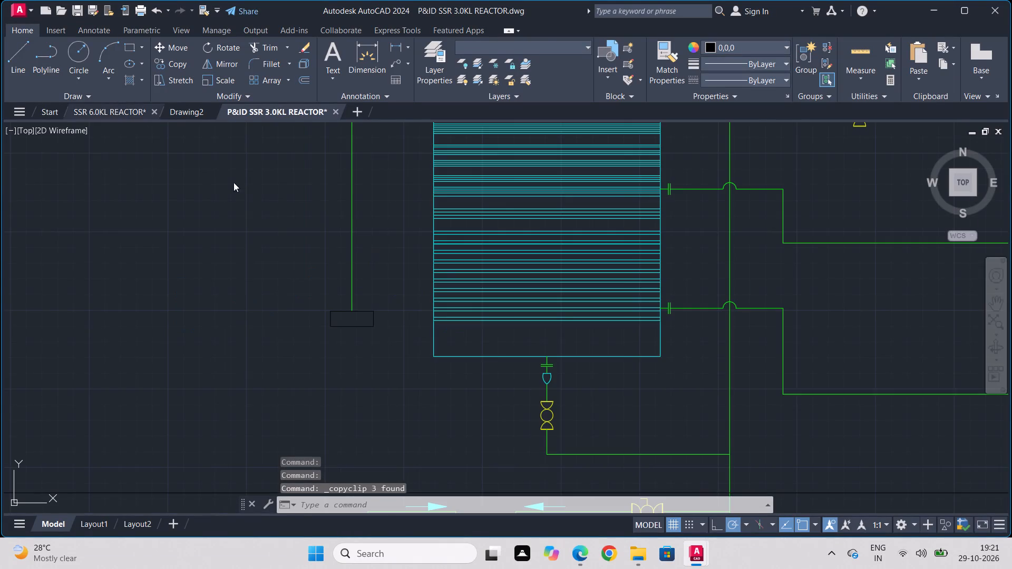
key(ctrl+v)
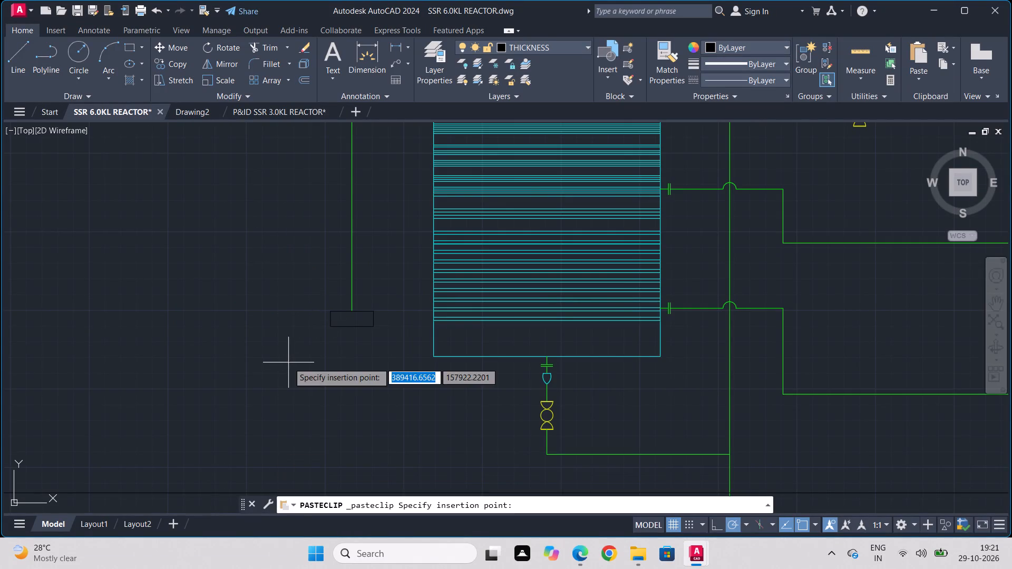
click(288, 362)
Enlarge the tiny pasted wavy symbol with Scale so it spans wider than the small rectangle above it.
click(307, 379)
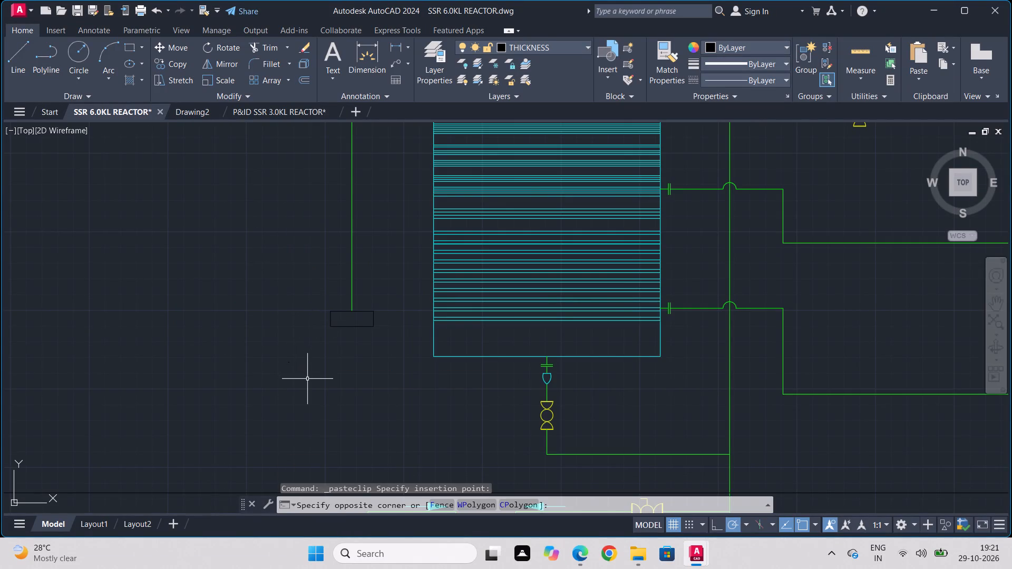
click(328, 365)
click(301, 338)
click(278, 377)
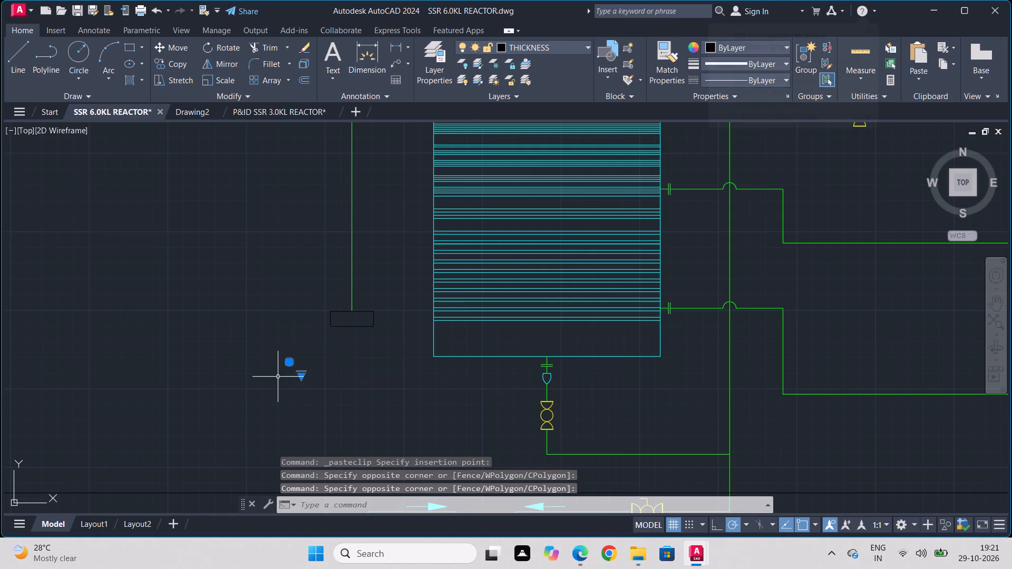
click(225, 82)
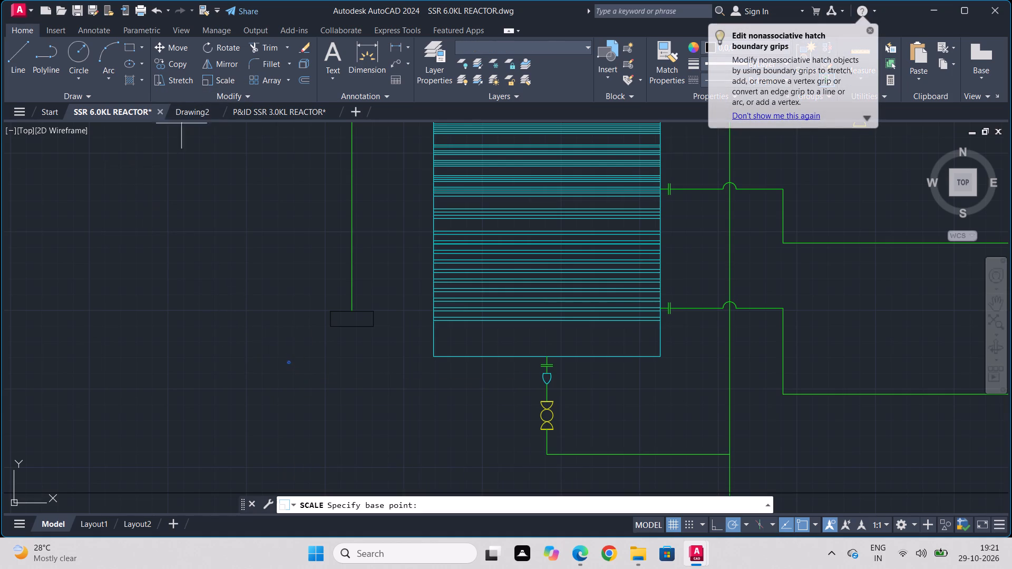
click(283, 364)
click(340, 386)
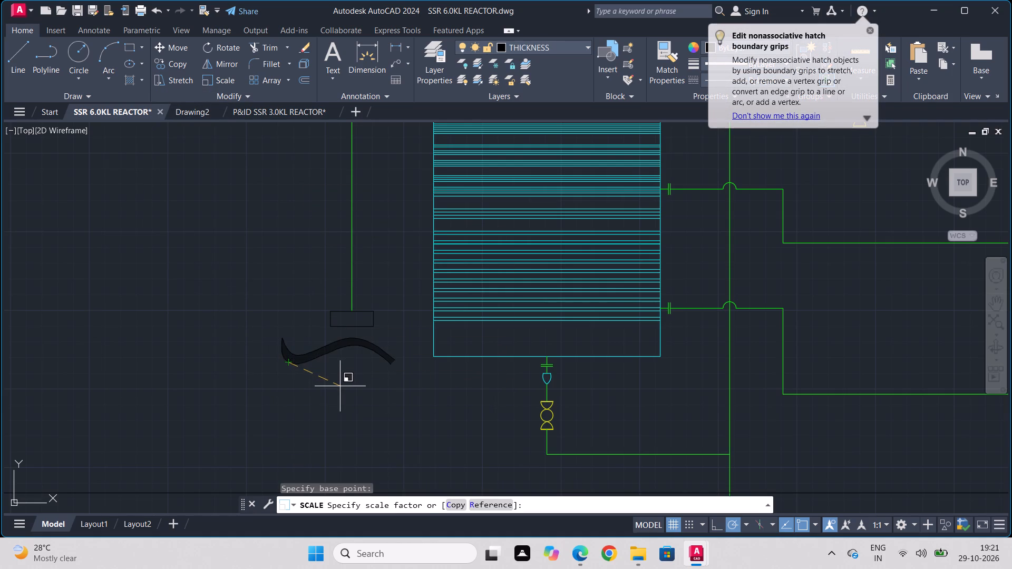
Delete the small rectangle at the lower end of the vertical process line.
click(371, 306)
click(358, 332)
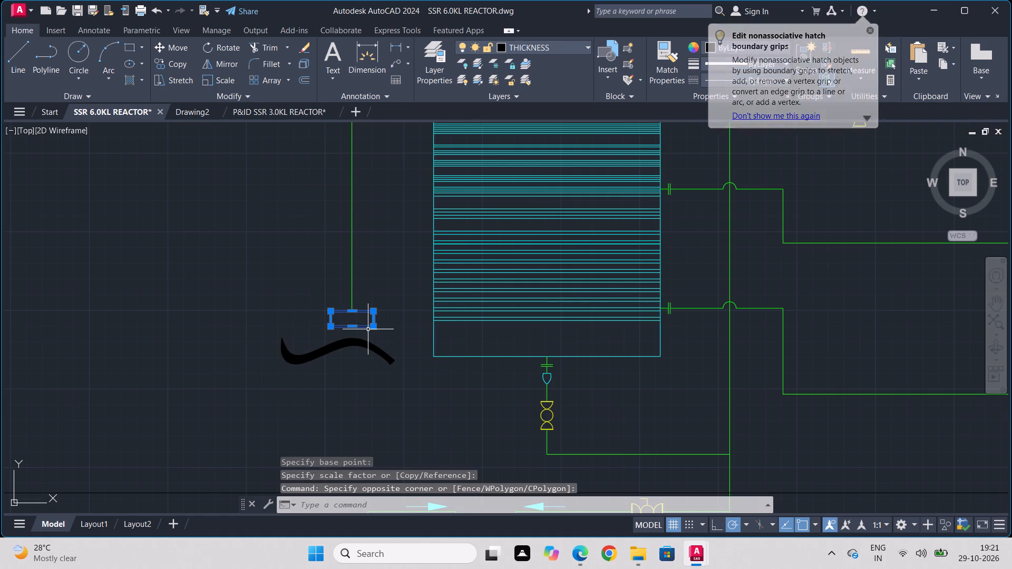
key(Delete)
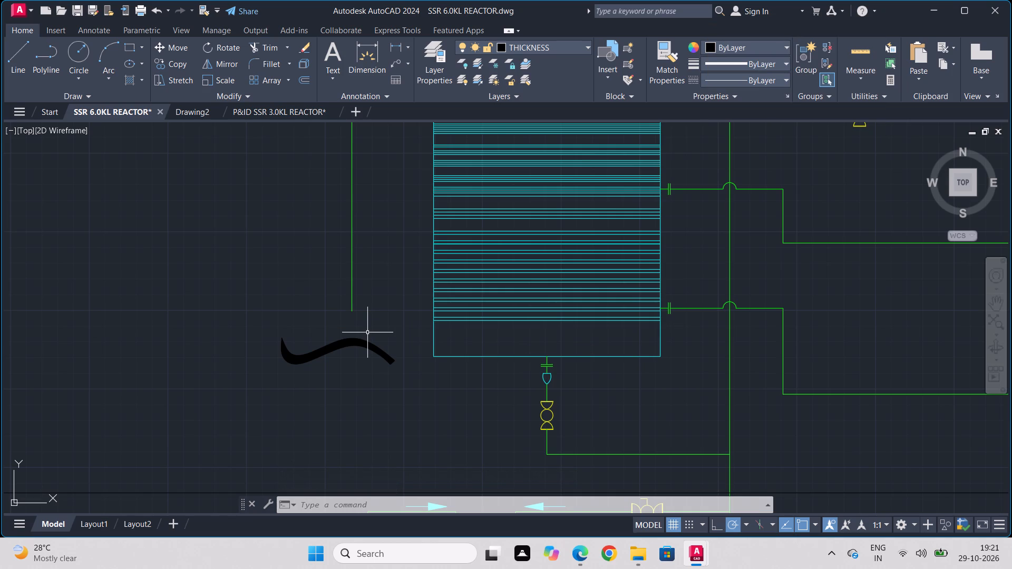
Scale the wavy symbol down to less than half its width, using a base point on its upper edge.
click(367, 332)
click(333, 350)
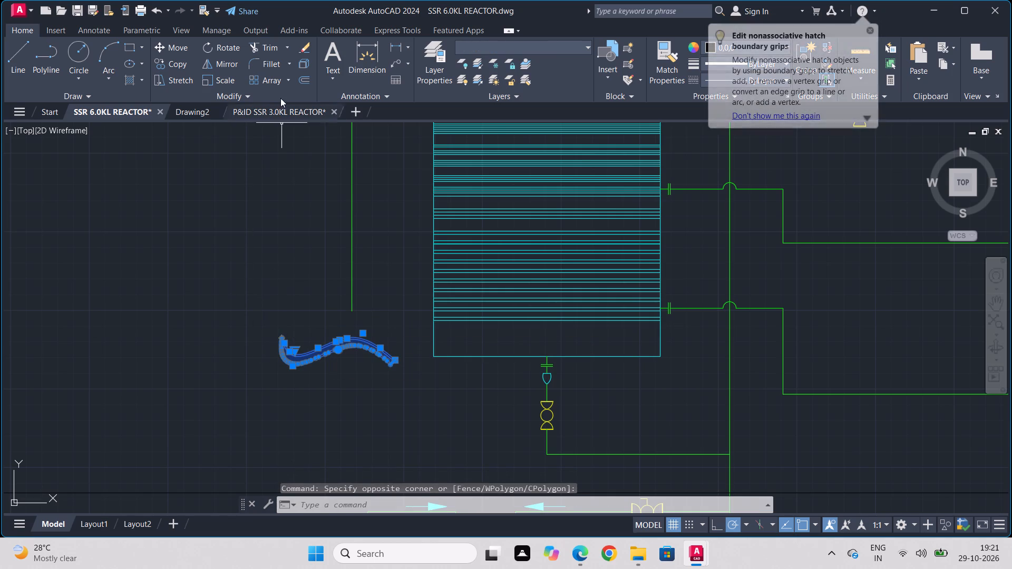
click(218, 78)
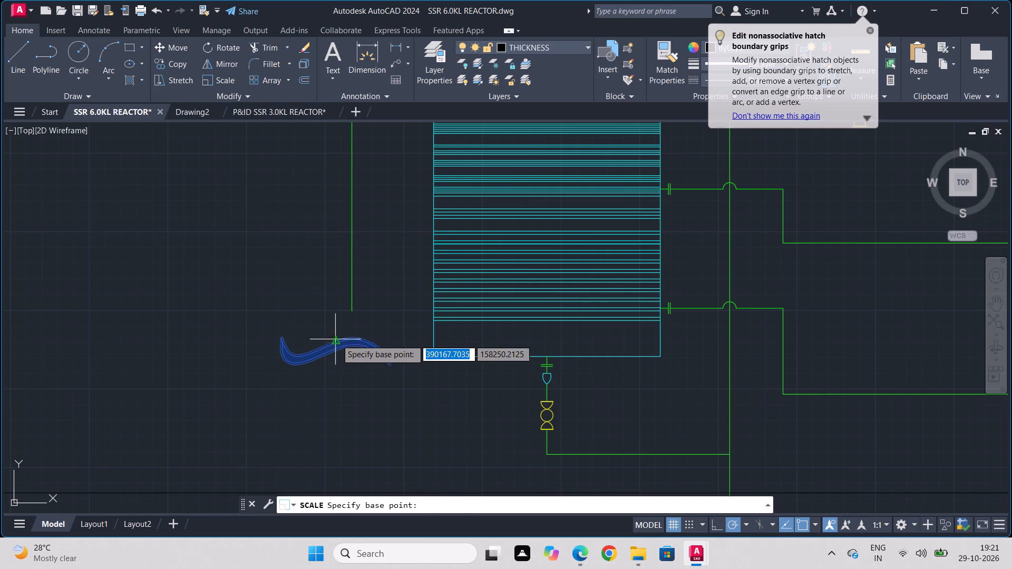
click(337, 338)
click(338, 318)
Move the wavy symbol so its upper edge meets the lower endpoint of the vertical process line.
click(361, 337)
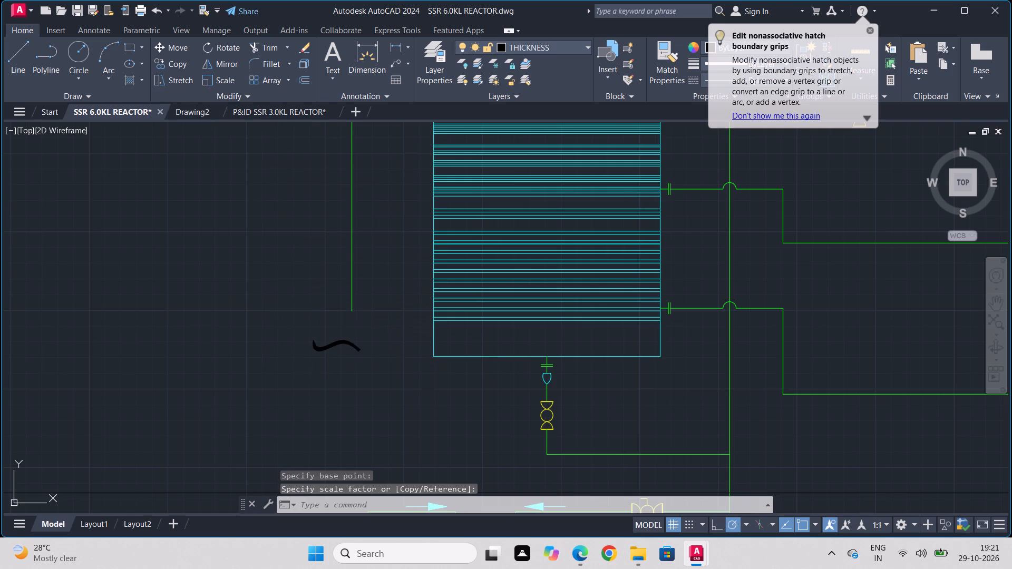
click(279, 368)
click(173, 42)
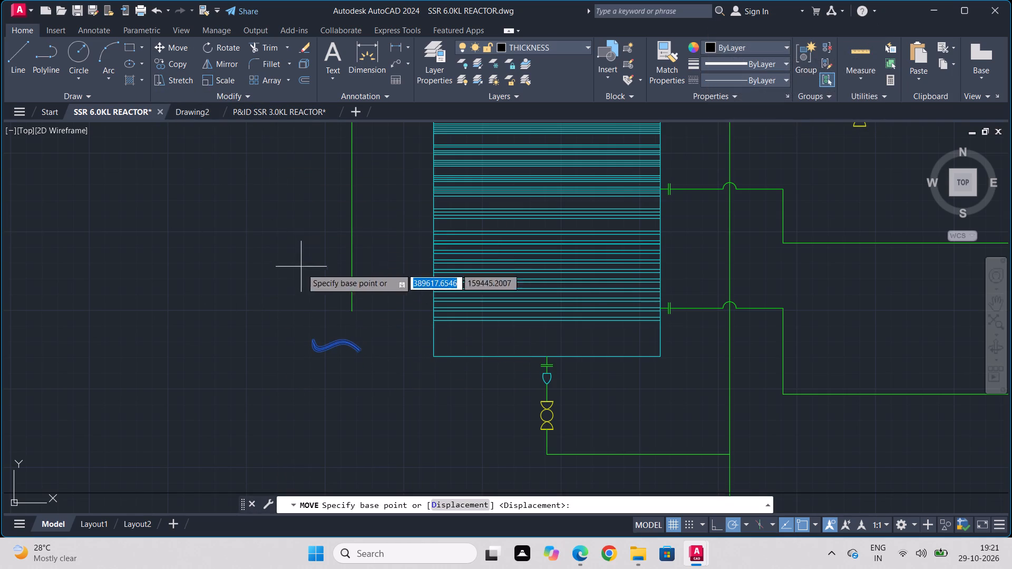
click(342, 339)
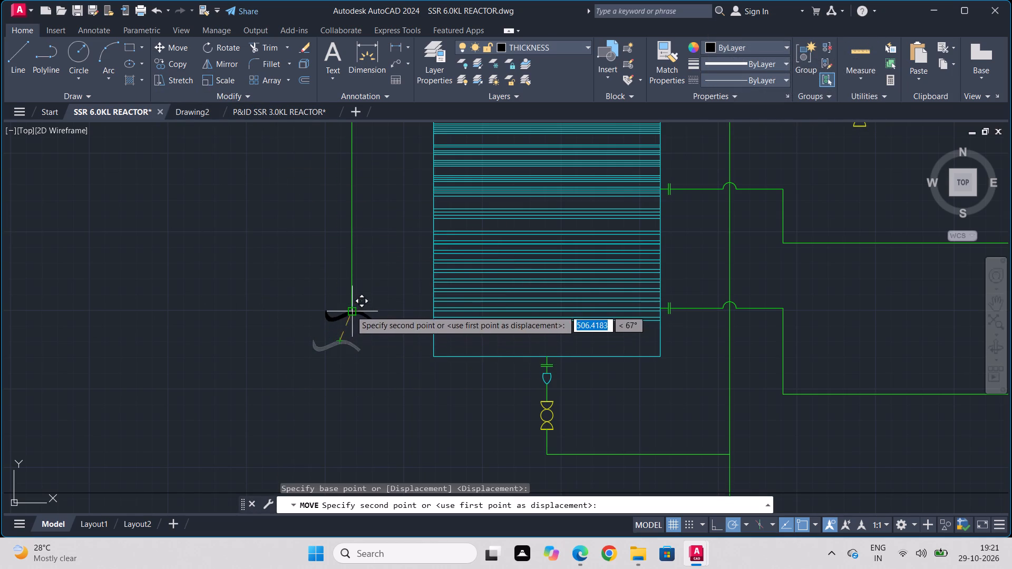
click(351, 310)
Review the overall piping layout across the nozzle header lines and the reactor side of the drawing.
scroll(408, 328, down, 2)
scroll(491, 348, down, 2)
middle_drag(494, 352, 582, 329)
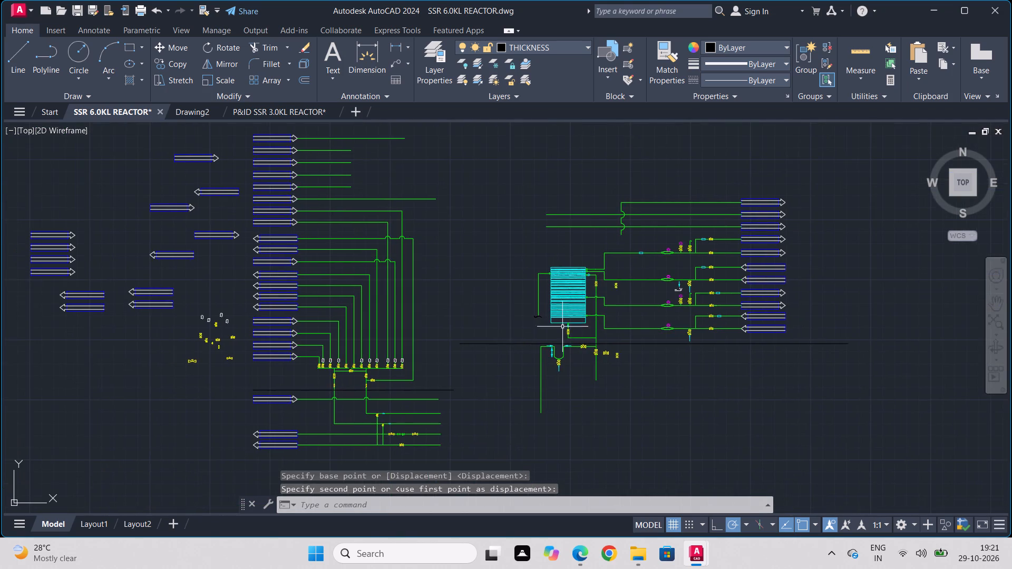
scroll(420, 300, up, 2)
scroll(475, 332, down, 1)
middle_drag(475, 335, 672, 296)
scroll(672, 296, down, 1)
scroll(648, 369, up, 1)
middle_drag(649, 362, 488, 330)
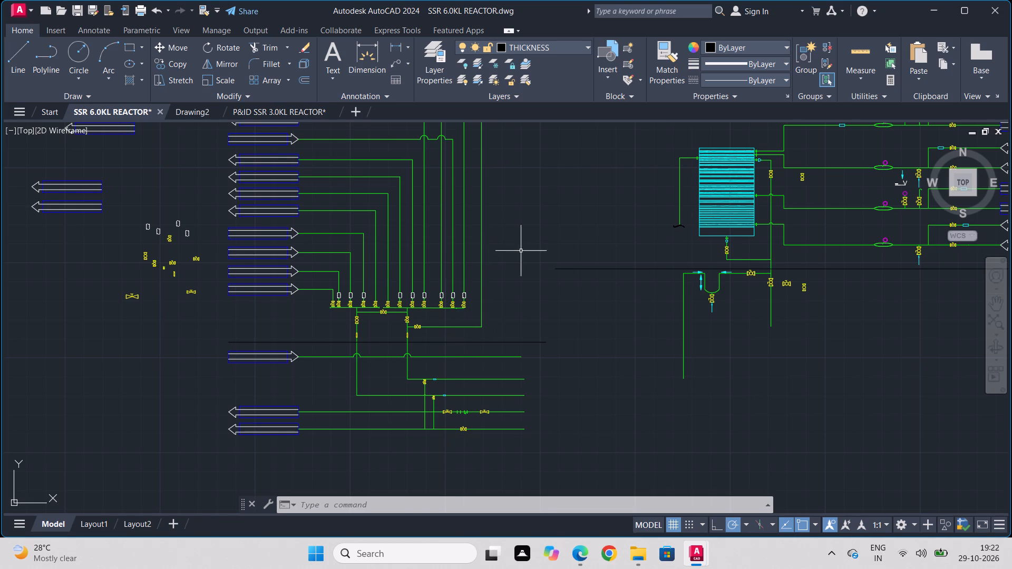
Shorten the vertical process line above the wavy symbol by stretching its lower end upward.
scroll(676, 243, up, 3)
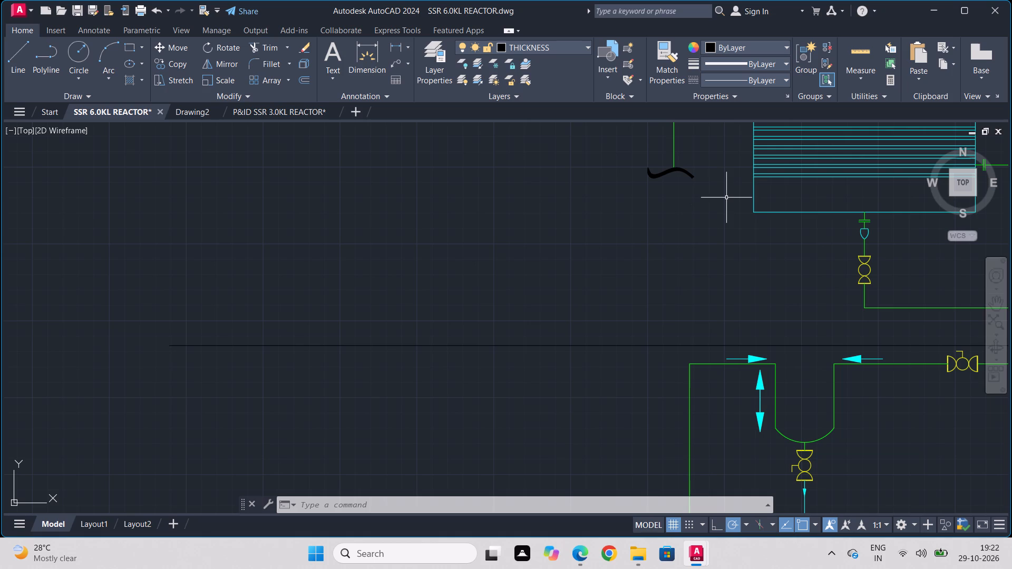
middle_drag(734, 168, 704, 283)
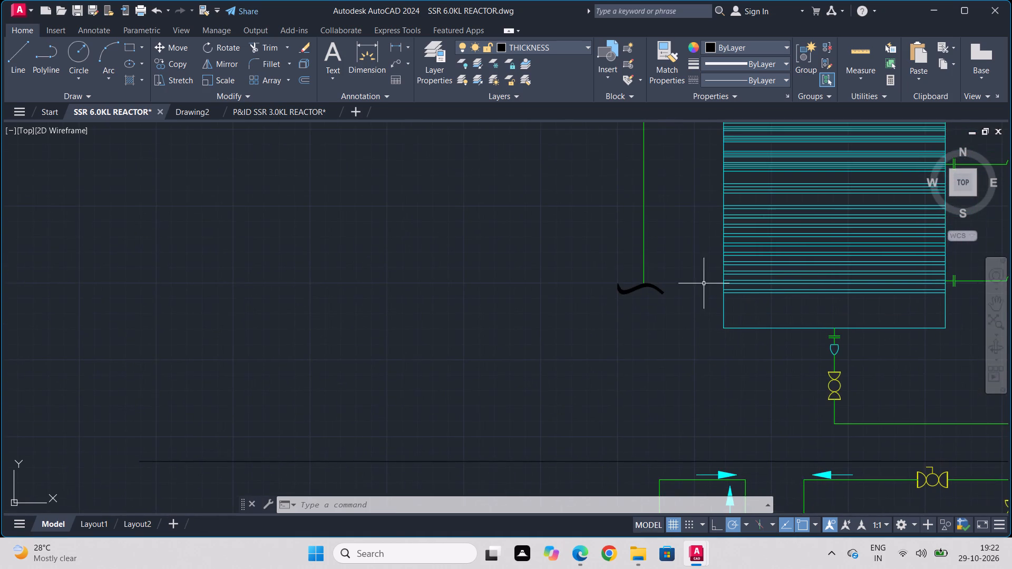
scroll(666, 271, up, 4)
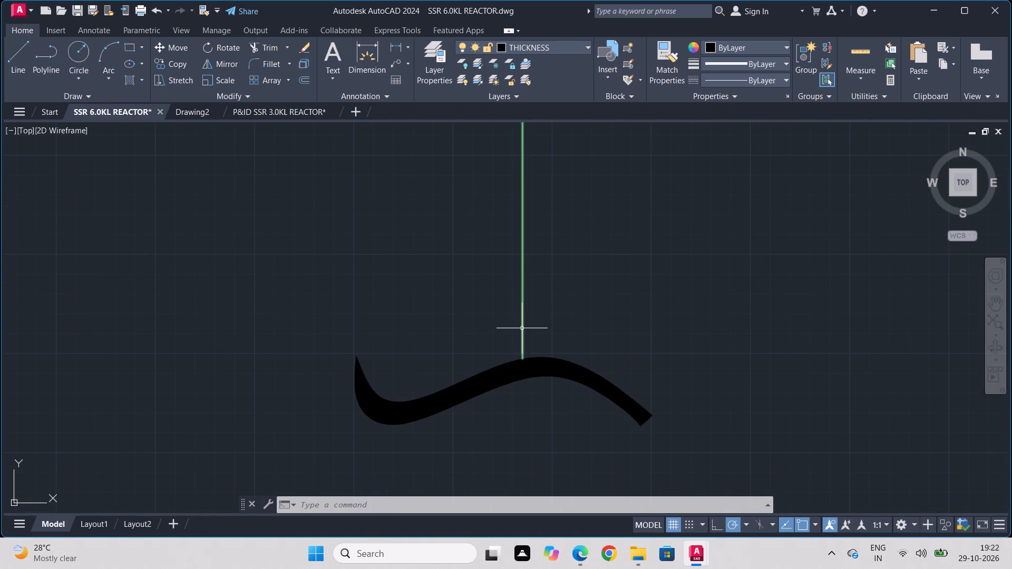
click(522, 328)
click(523, 361)
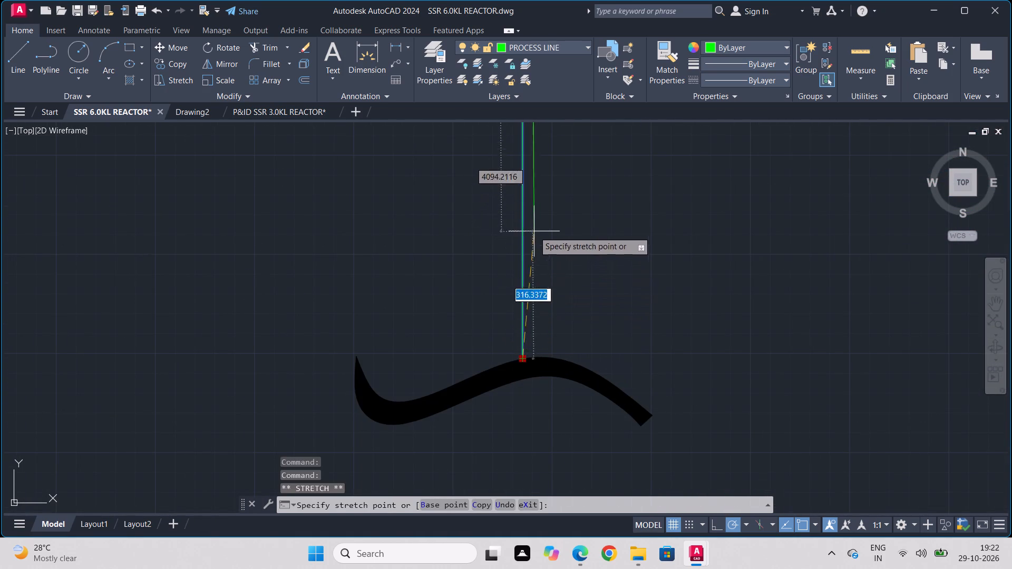
click(525, 194)
Move the wavy symbol up so it sits on the shortened process line's lower endpoint.
drag(629, 290, 608, 305)
click(375, 400)
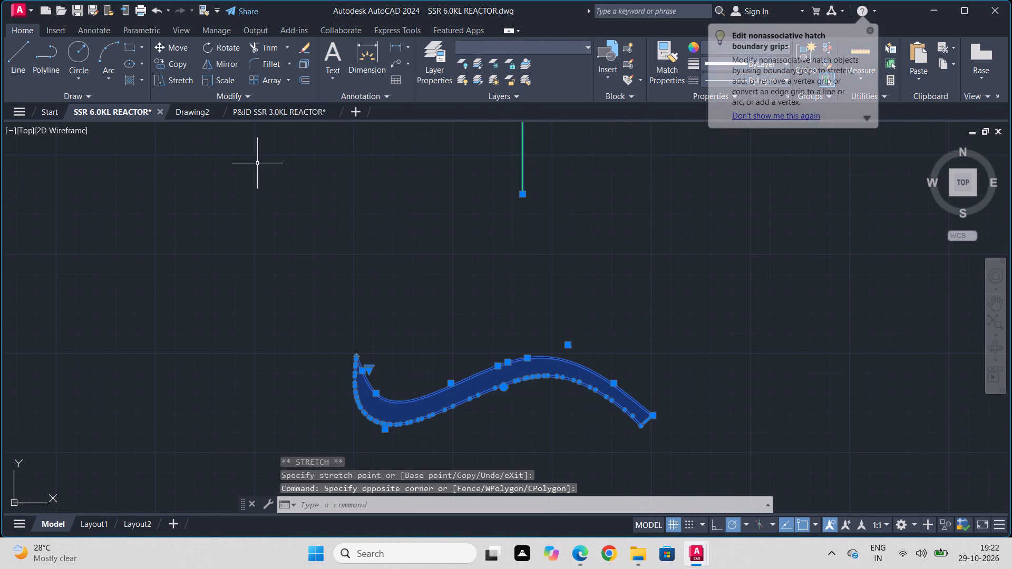
key(Escape)
drag(608, 331, 329, 437)
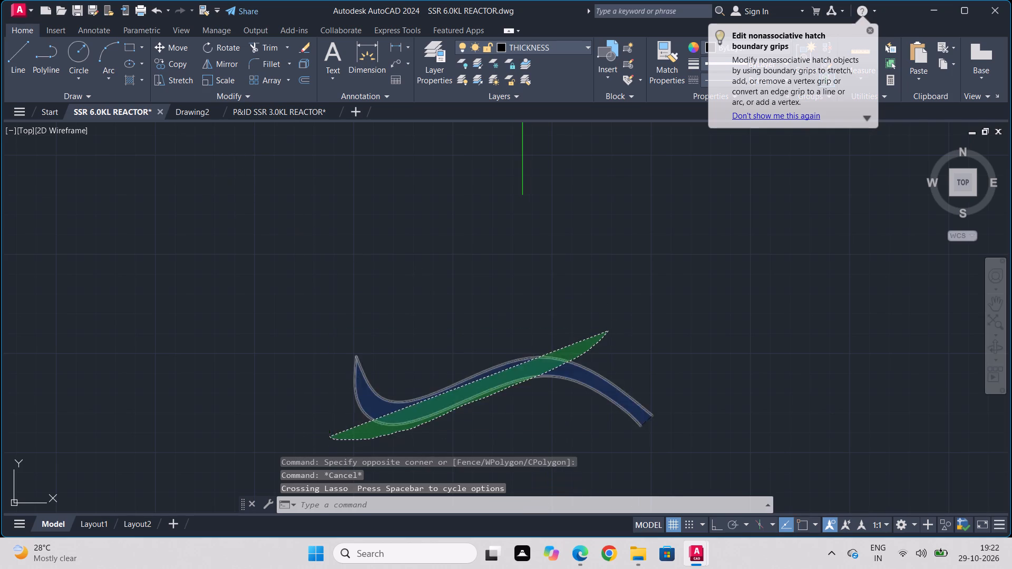
click(175, 52)
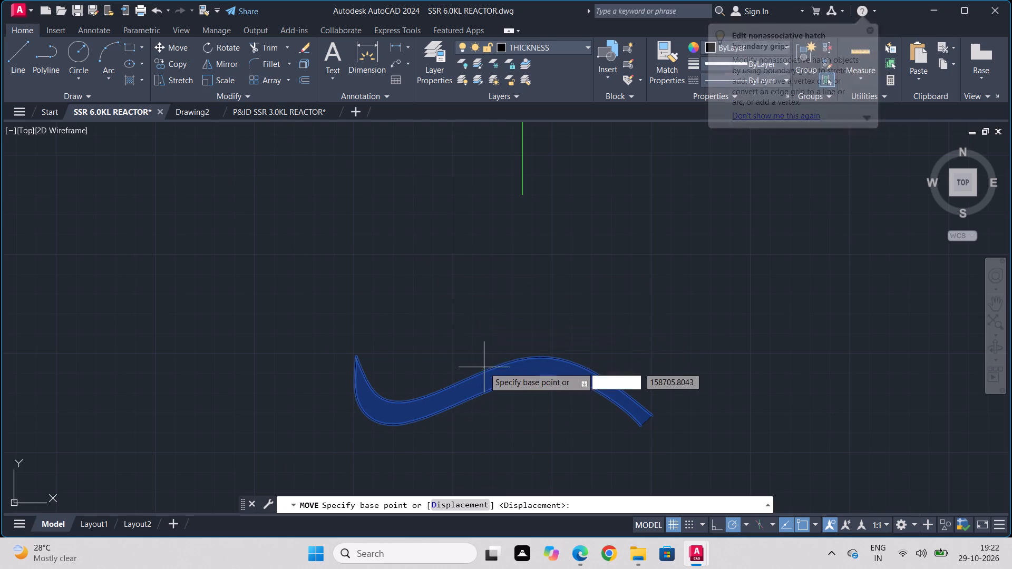
click(501, 364)
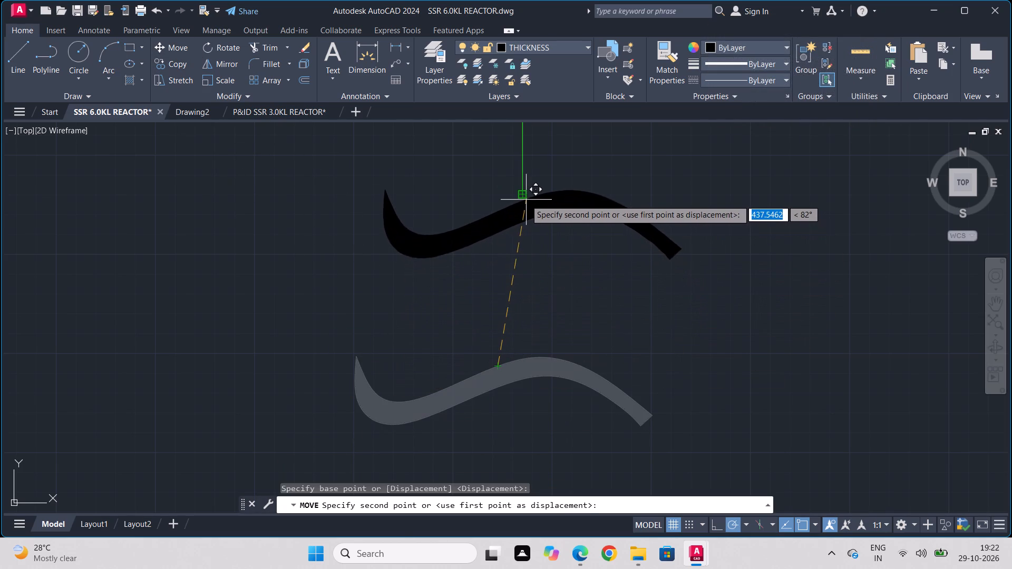
click(523, 197)
Copy the flange pair and its stub from the vessel's upper left side about 4,500 units straight down along the same edge.
scroll(650, 336, down, 2)
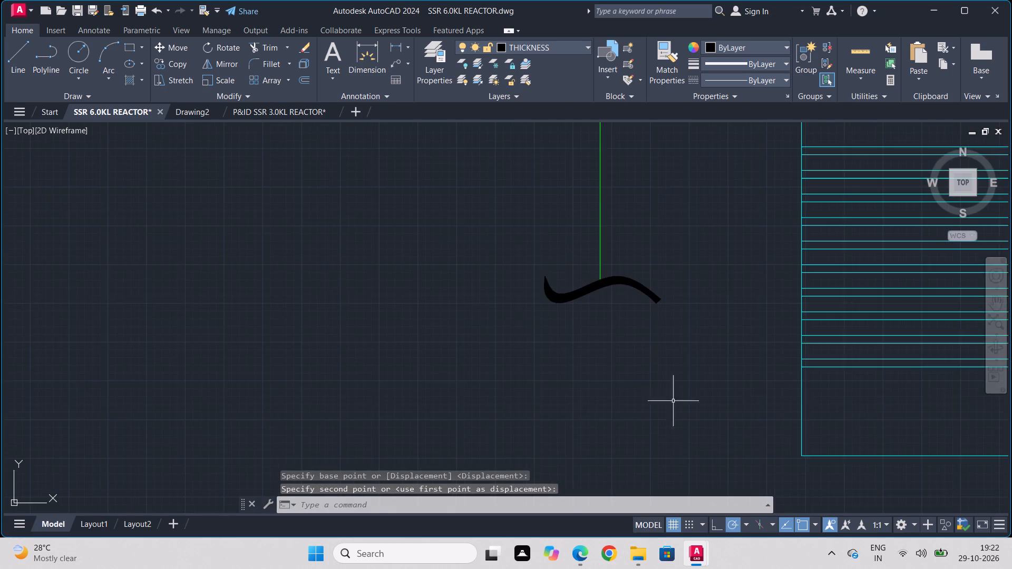
scroll(675, 401, down, 3)
scroll(708, 221, up, 4)
scroll(695, 280, up, 1)
middle_drag(695, 280, 235, 196)
scroll(301, 185, up, 1)
scroll(301, 185, down, 1)
scroll(301, 185, up, 1)
click(411, 209)
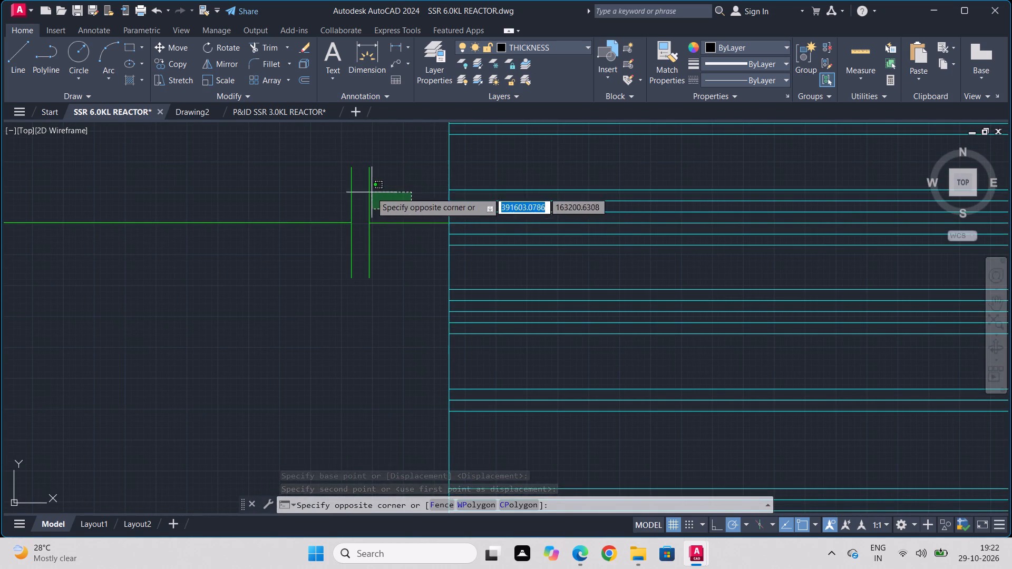
drag(327, 195, 341, 199)
drag(428, 213, 423, 218)
click(375, 292)
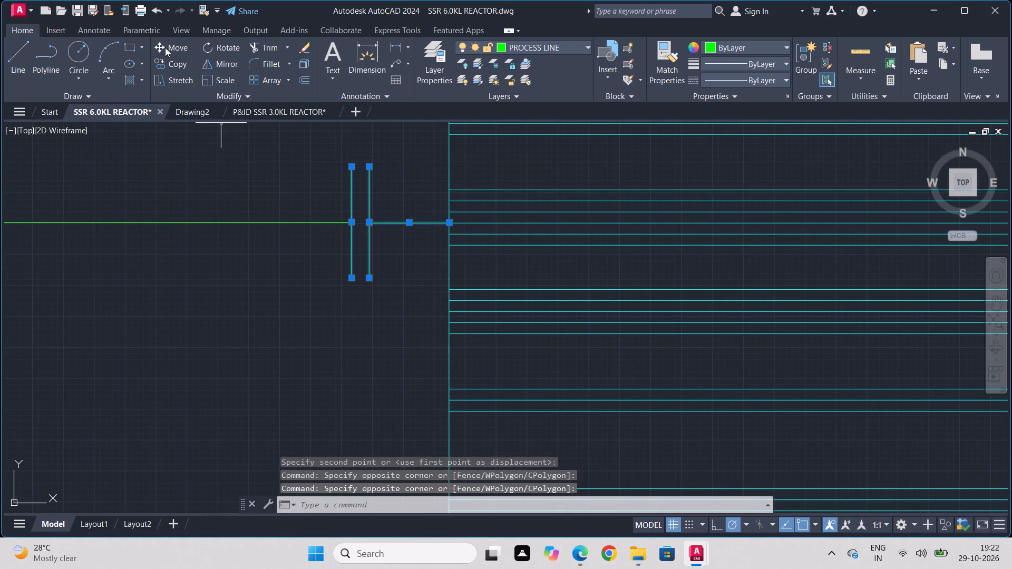
click(167, 58)
click(447, 219)
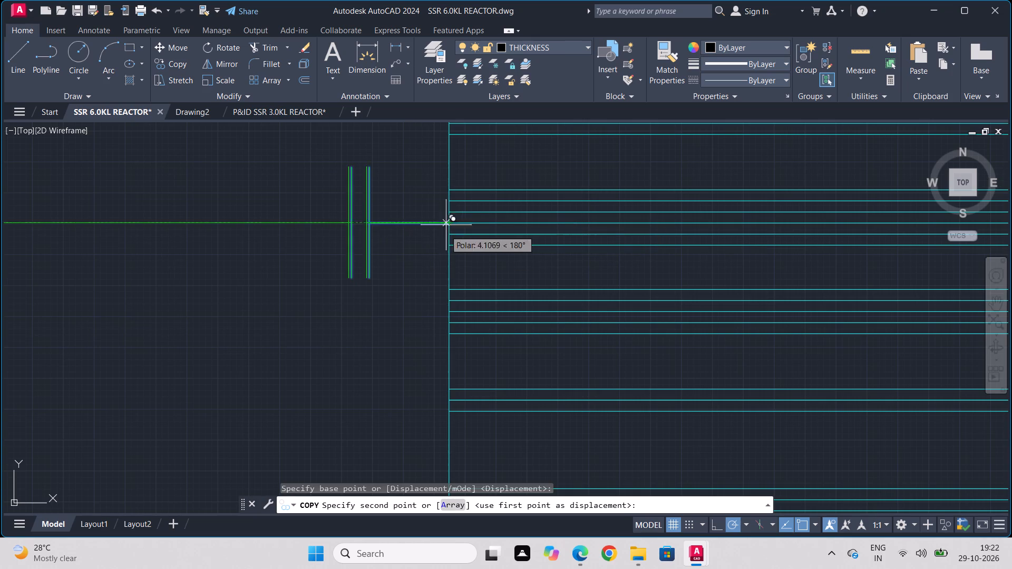
scroll(436, 385, down, 2)
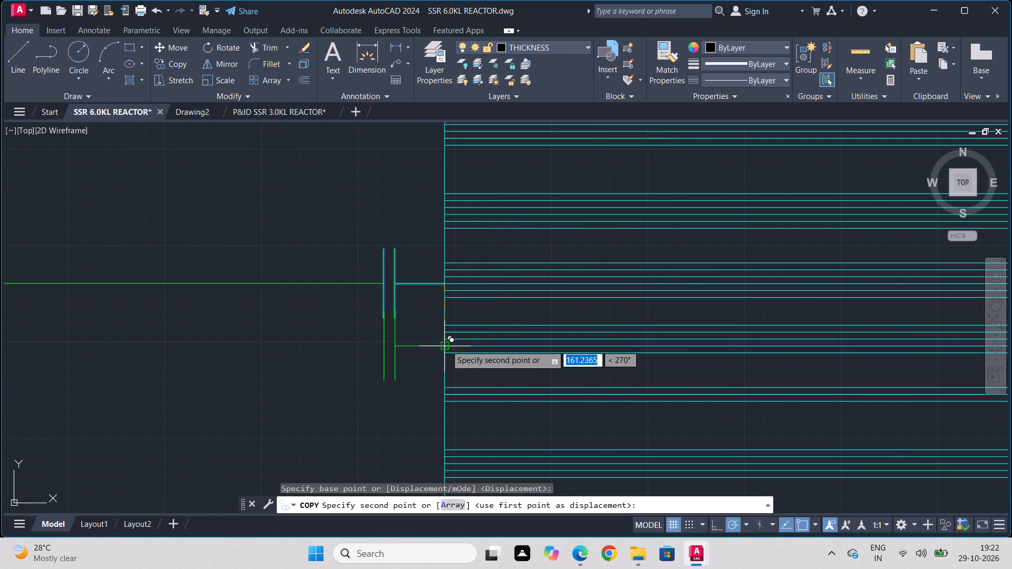
scroll(453, 368, down, 2)
middle_drag(453, 369, 493, 135)
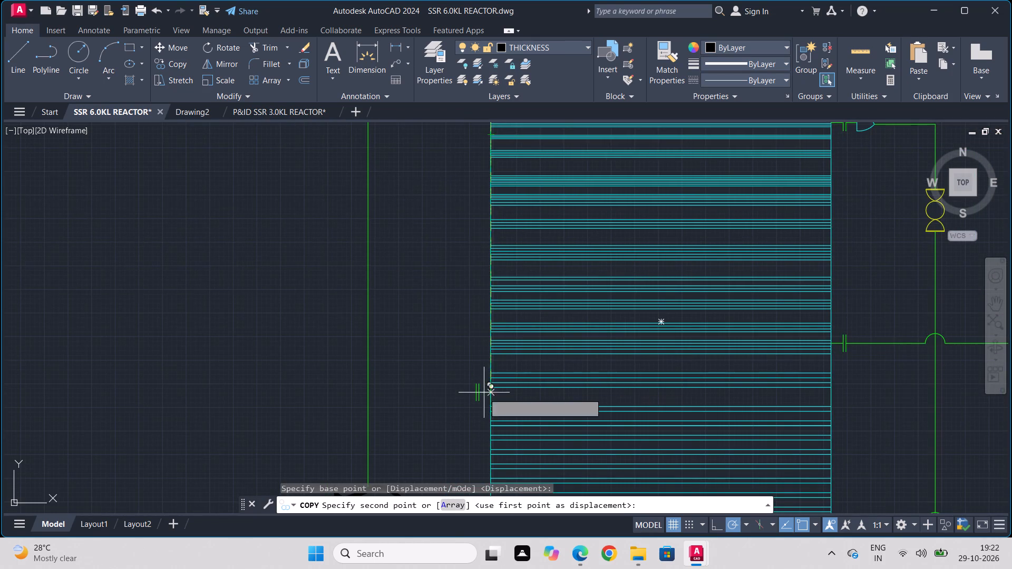
middle_drag(483, 393, 540, 135)
scroll(545, 262, up, 3)
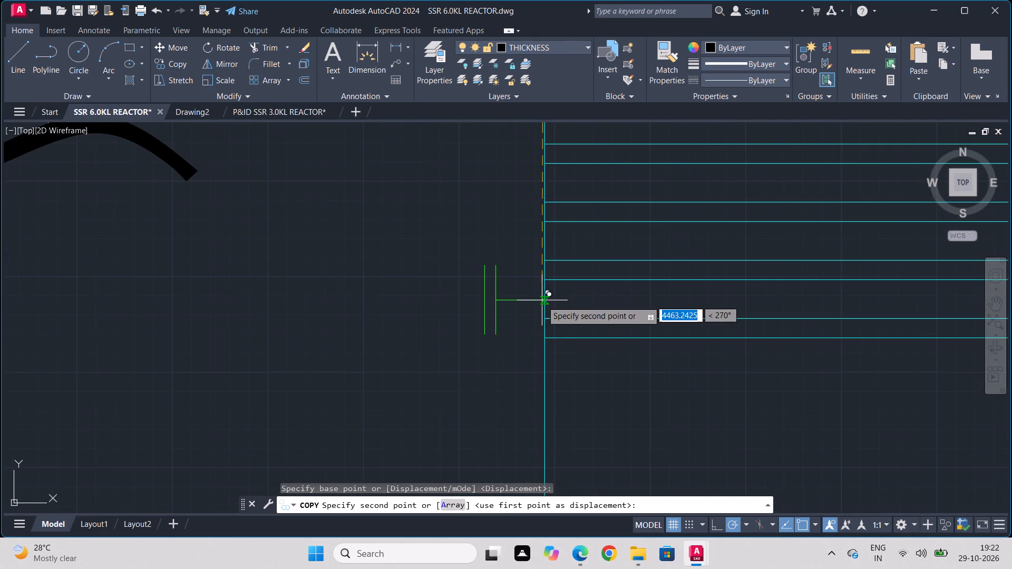
click(544, 307)
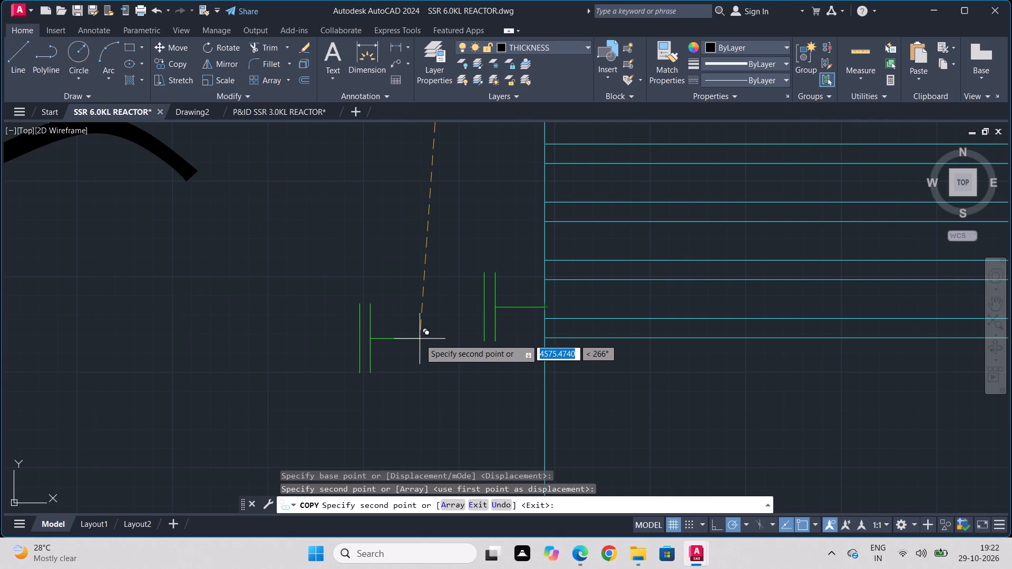
key(Escape)
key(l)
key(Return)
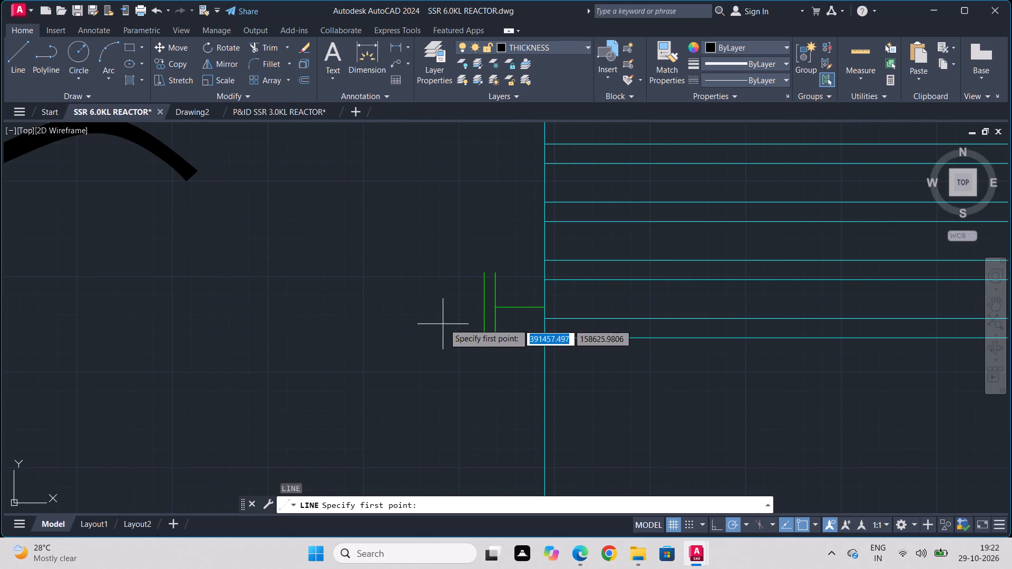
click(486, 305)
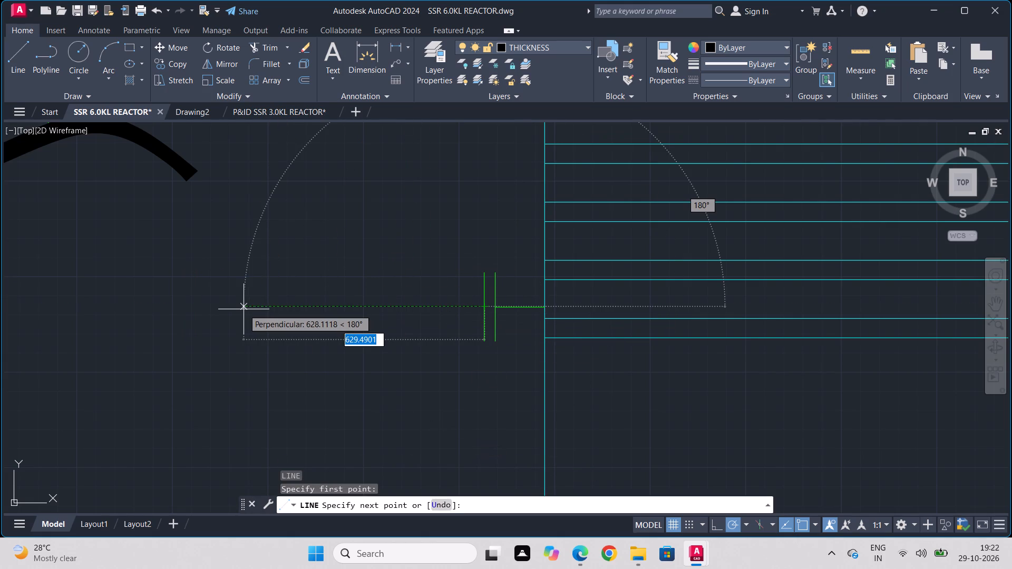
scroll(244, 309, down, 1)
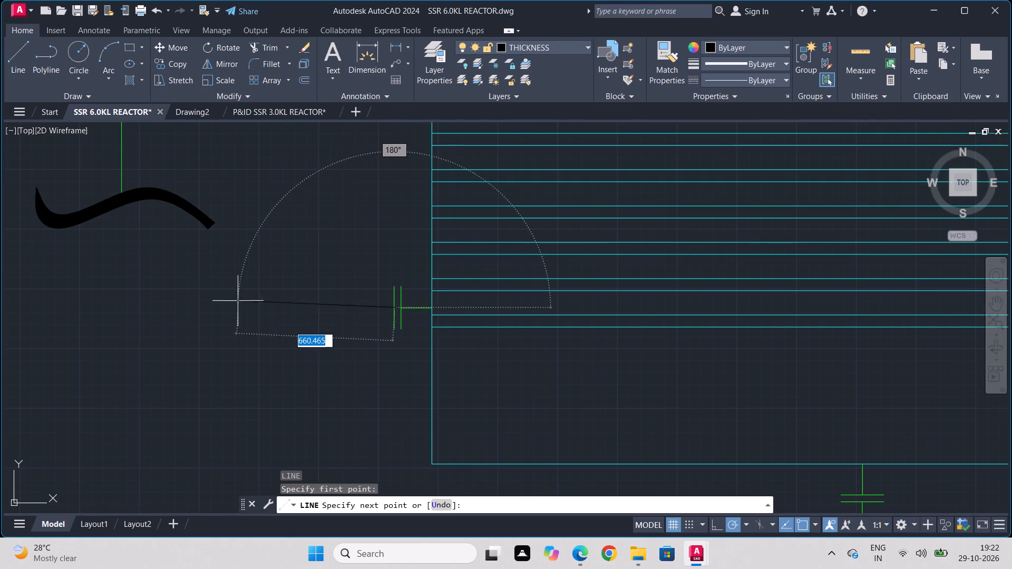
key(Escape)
Make PROCESS LINE the current layer in place of the THICKNESS layer.
click(435, 54)
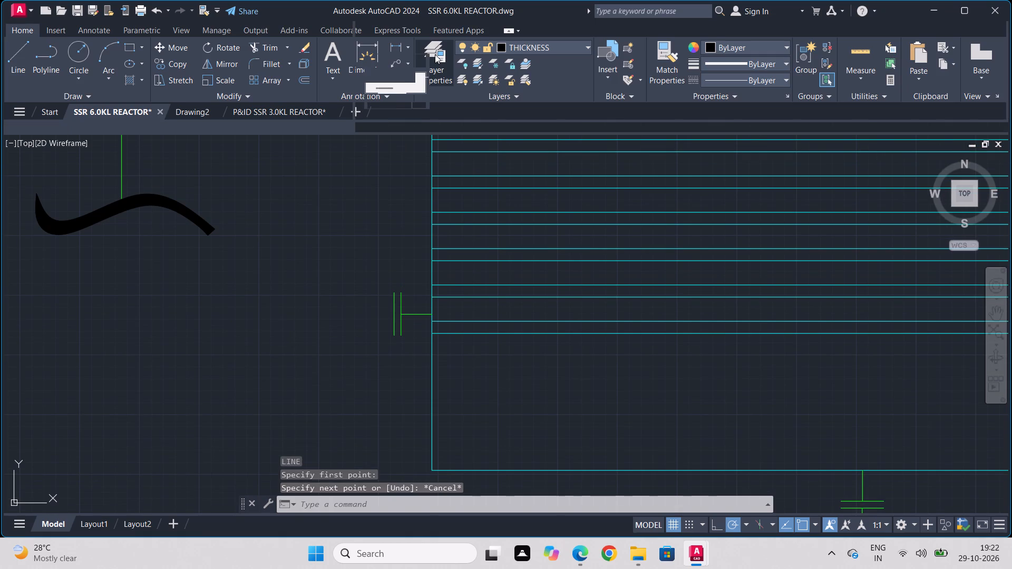
scroll(510, 102, down, 1)
scroll(521, 94, up, 1)
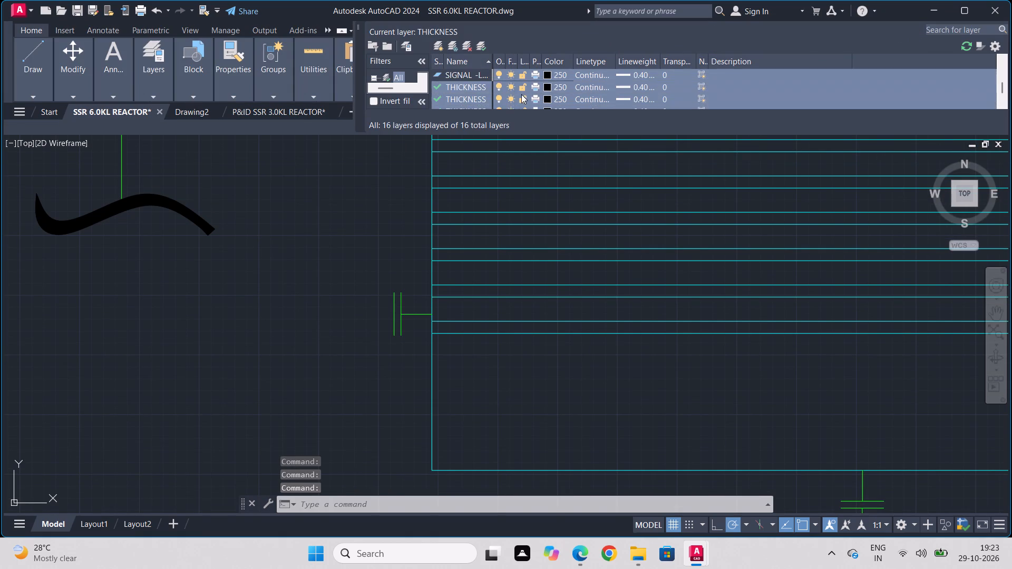
scroll(521, 94, up, 1)
double_click(441, 92)
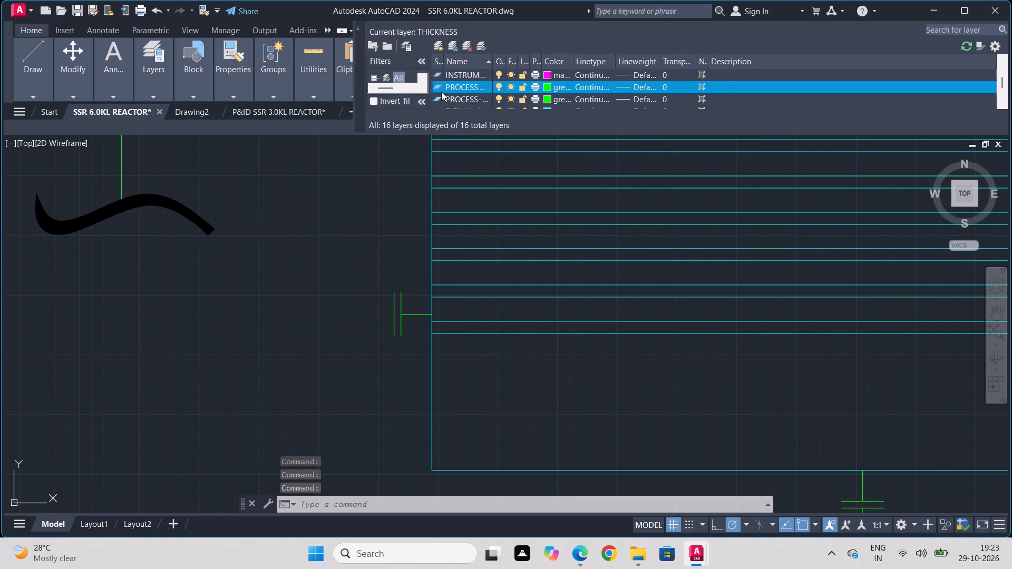
click(359, 28)
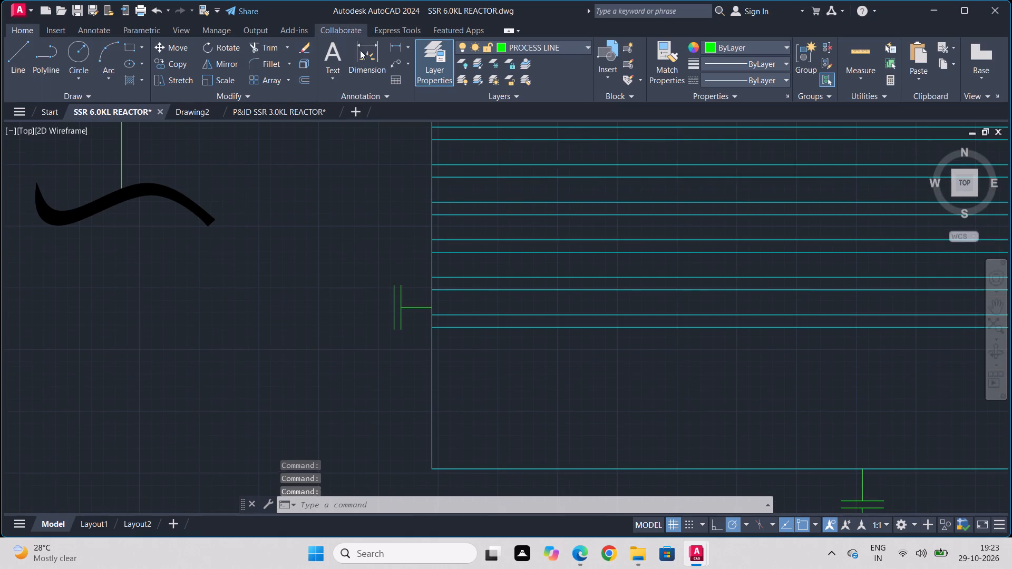
Draw a process line from the copied lower-left flange about 2,800 units left and about 10,040 units down, level with the neighbouring line's end.
click(22, 47)
click(388, 308)
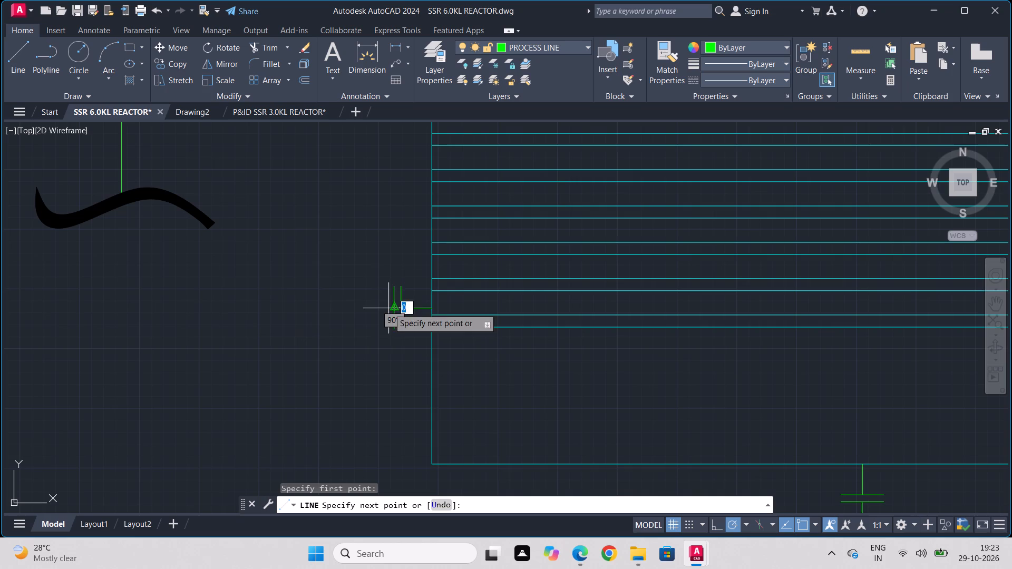
middle_drag(139, 307, 400, 377)
scroll(159, 377, down, 2)
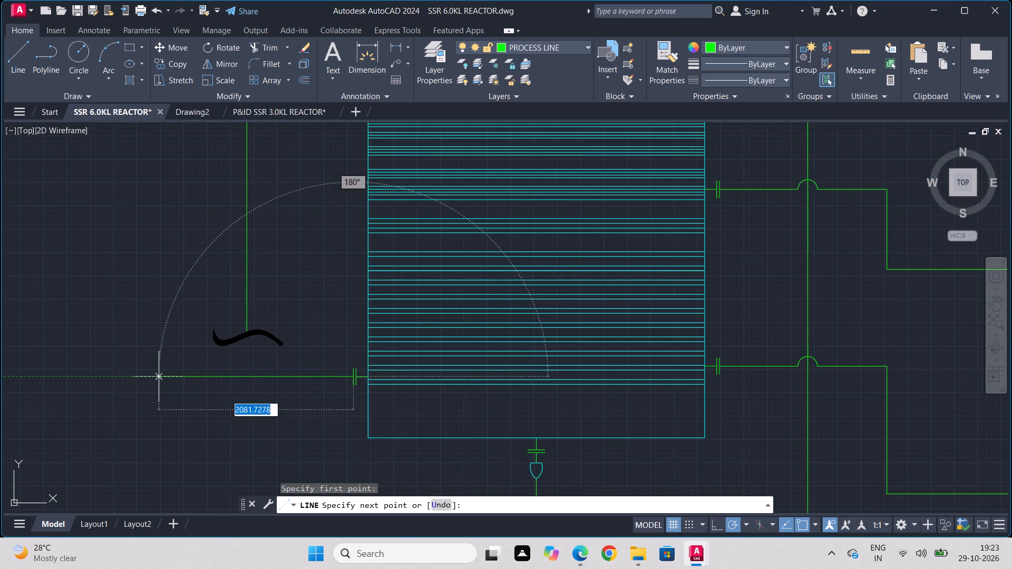
middle_drag(159, 377, 447, 378)
scroll(345, 371, down, 1)
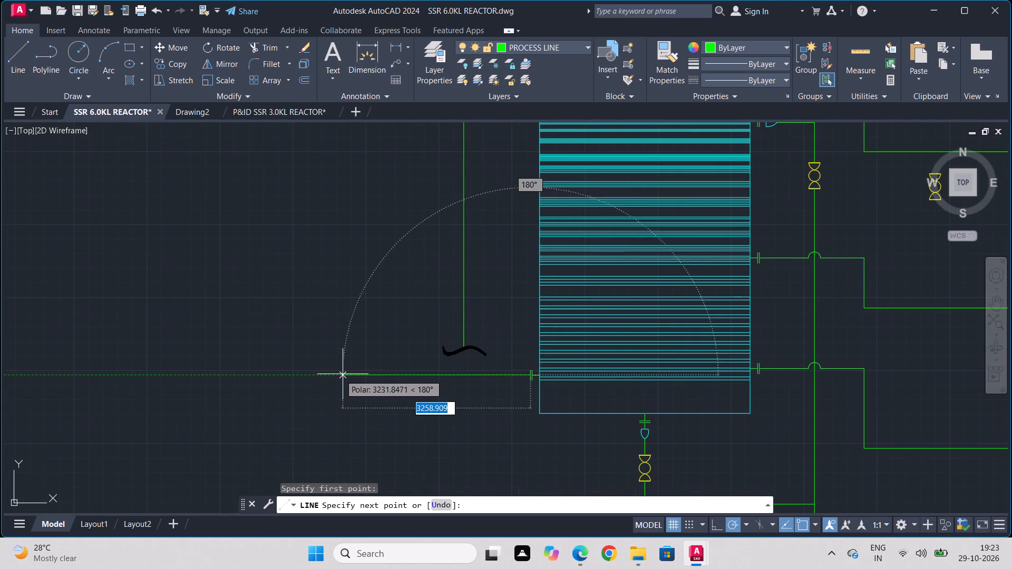
scroll(382, 384, down, 1)
middle_drag(383, 384, 468, 362)
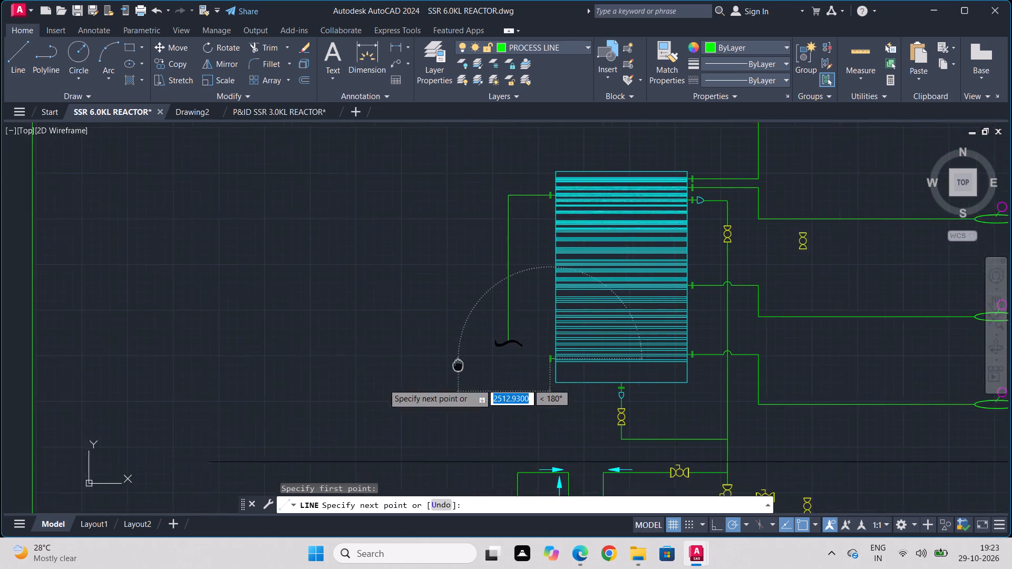
middle_drag(468, 362, 520, 348)
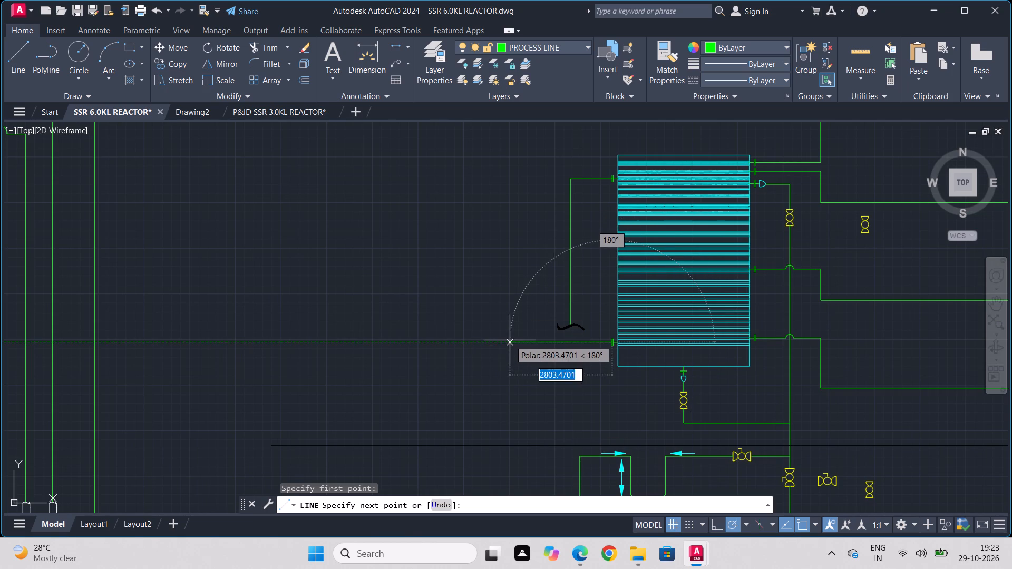
click(510, 340)
scroll(526, 453, down, 2)
middle_drag(516, 460, 524, 350)
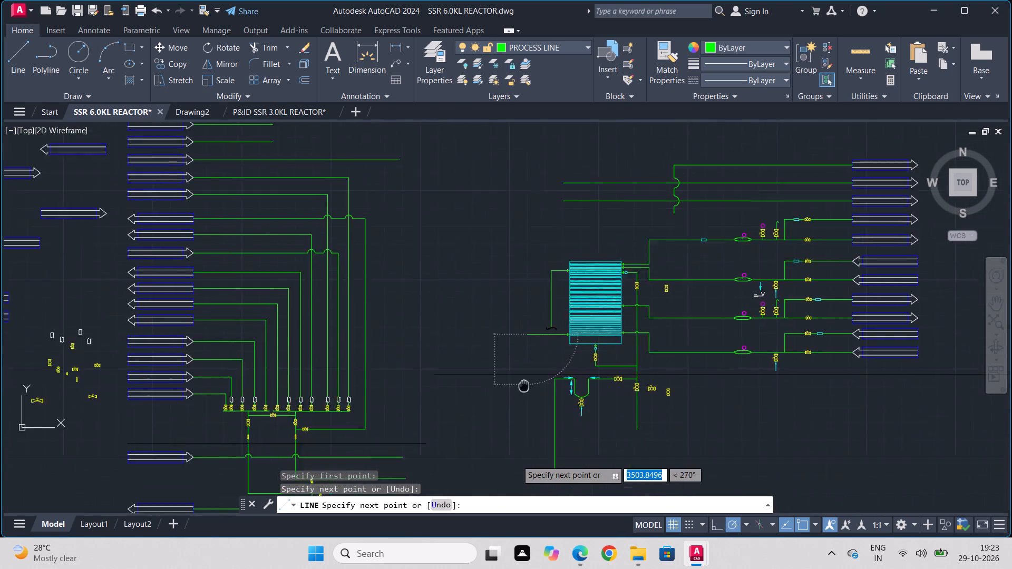
middle_drag(524, 350, 526, 268)
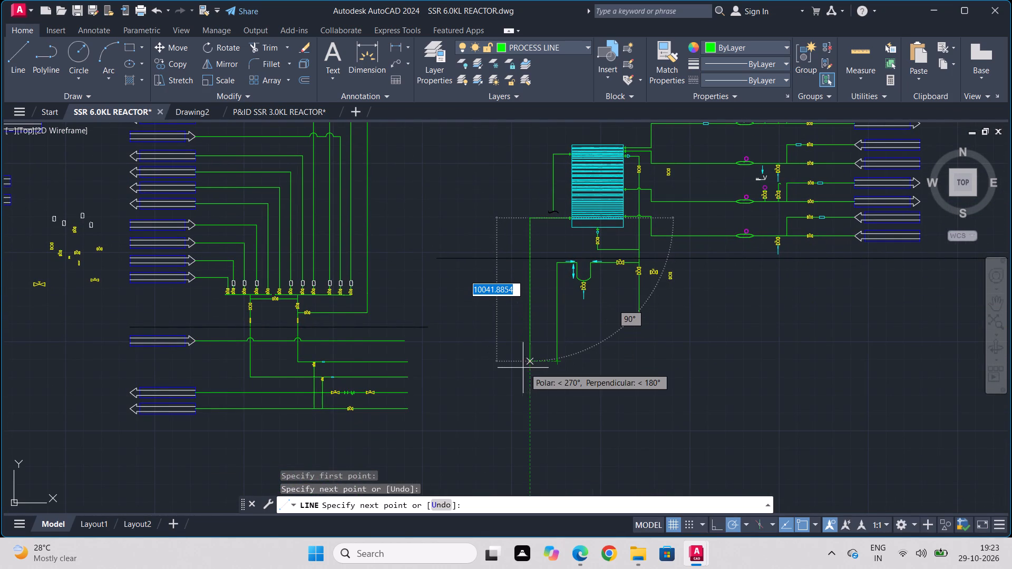
click(529, 362)
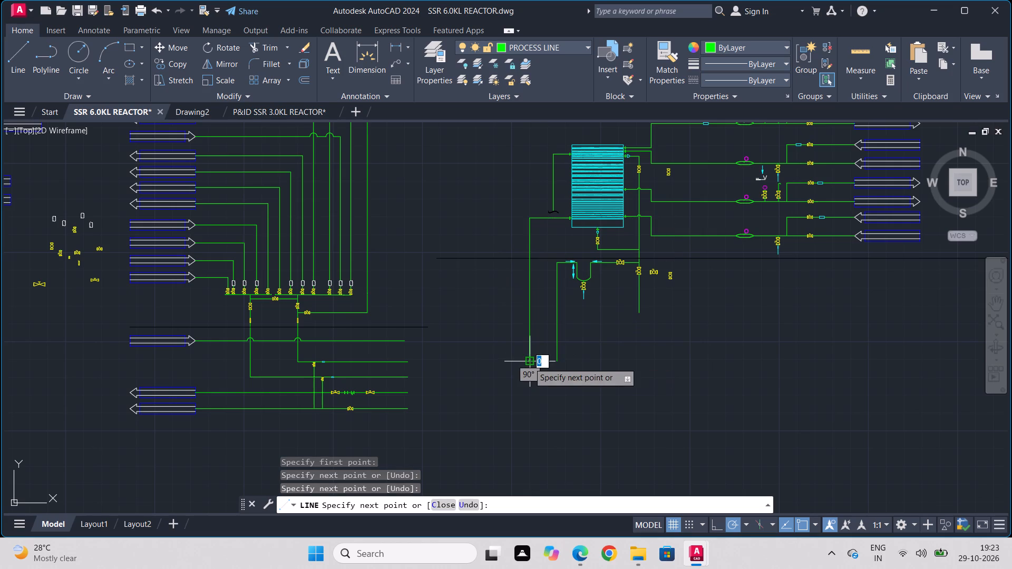
key(Escape)
Move the new vertical process line a short distance toward the vessel, keeping its upper end on the horizontal segment.
scroll(537, 247, up, 3)
click(550, 226)
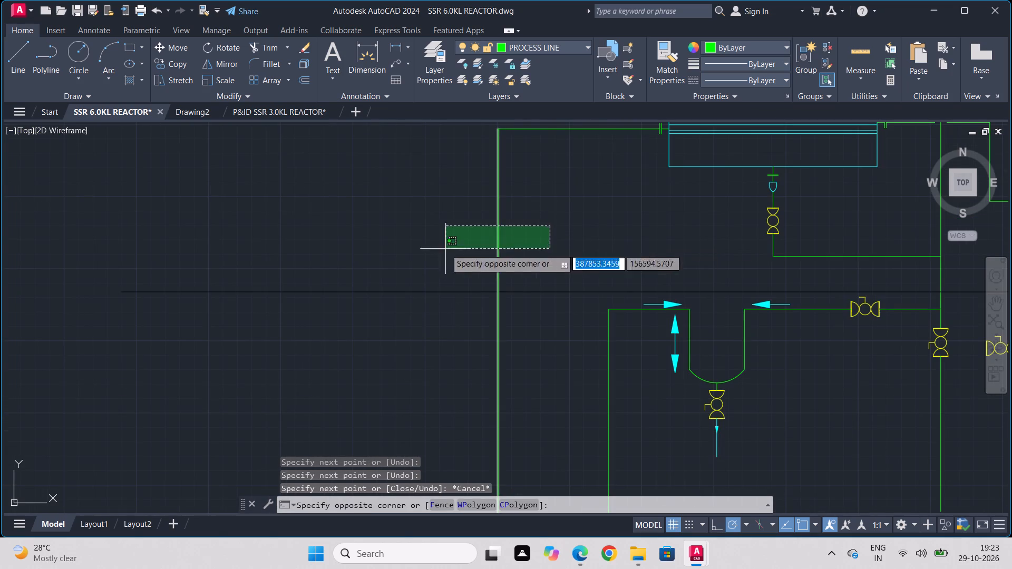
click(445, 249)
click(177, 43)
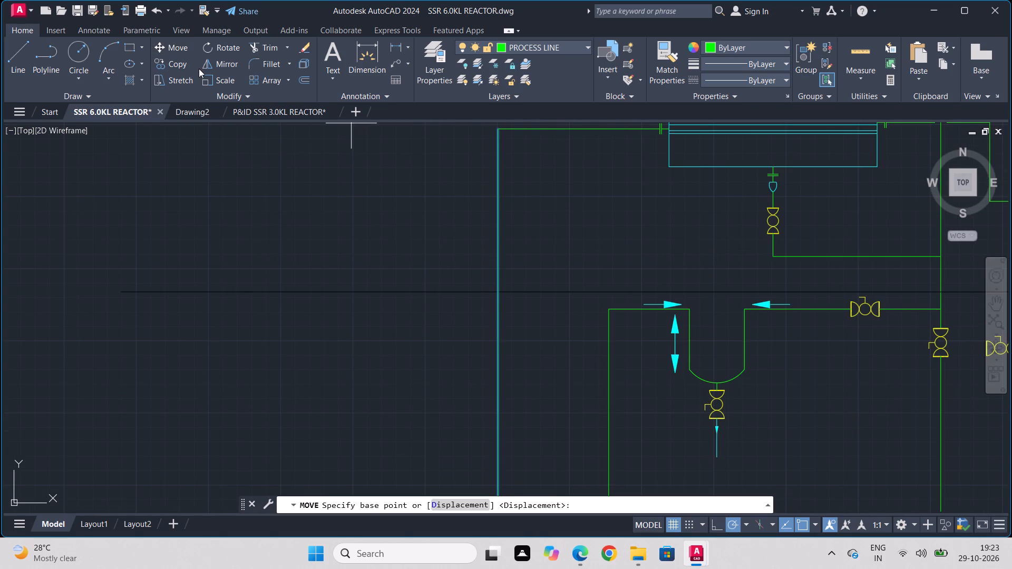
click(501, 131)
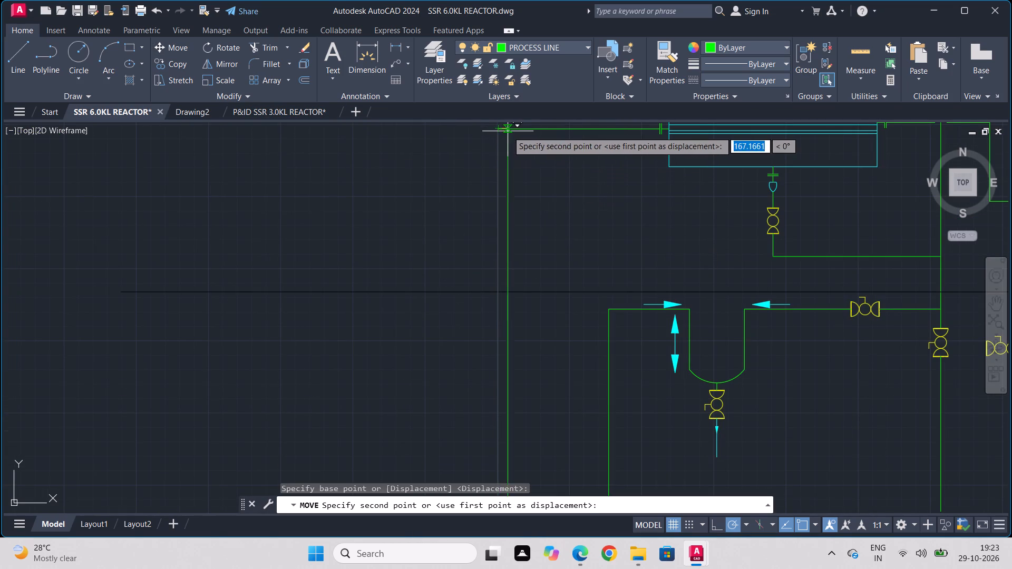
click(550, 128)
key(Escape)
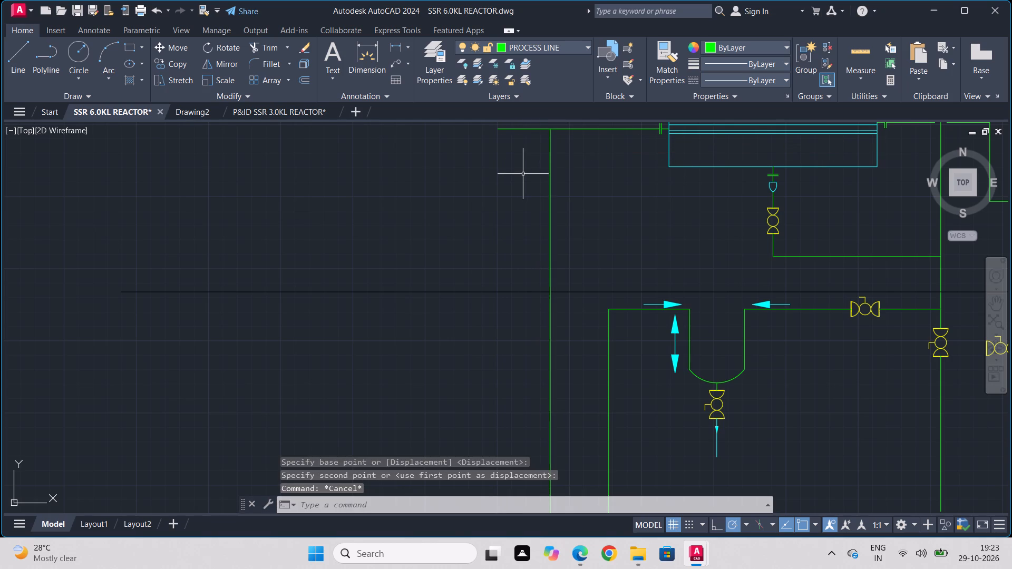
Trim the horizontal segment's overhang beyond the moved vertical line to form a clean corner.
text(tr)
key(Return)
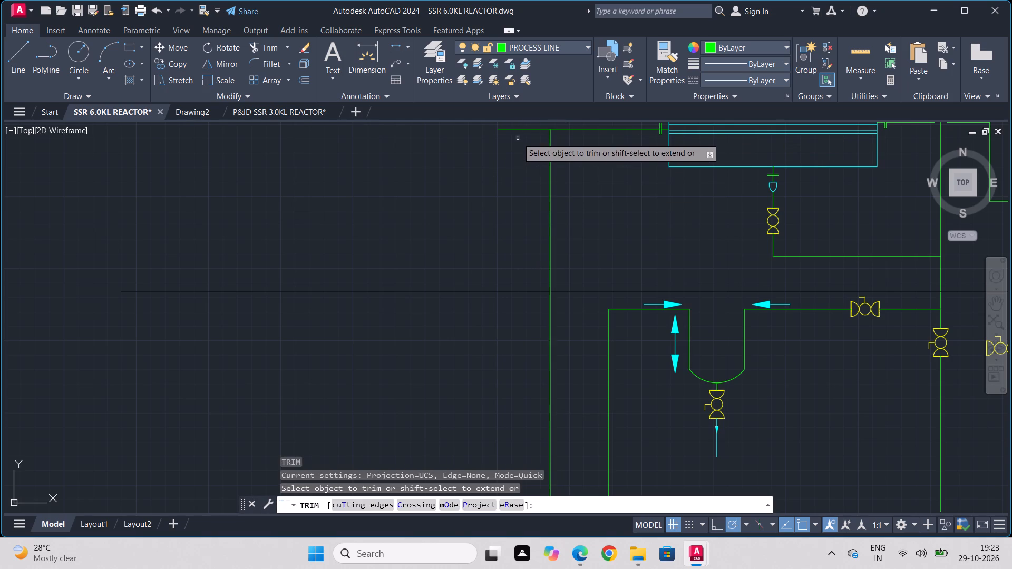
drag(518, 138, 527, 114)
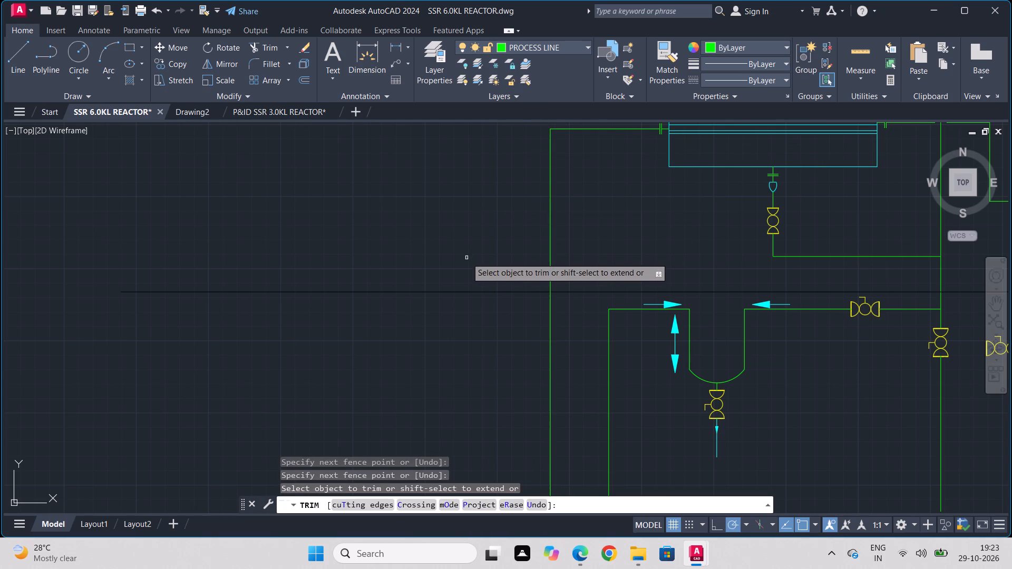
key(Escape)
Scale up the inline valve on the vertical line below the U-loop's branch junction, using its top midpoint as base.
scroll(466, 258, down, 1)
scroll(583, 413, down, 1)
middle_drag(582, 415, 582, 247)
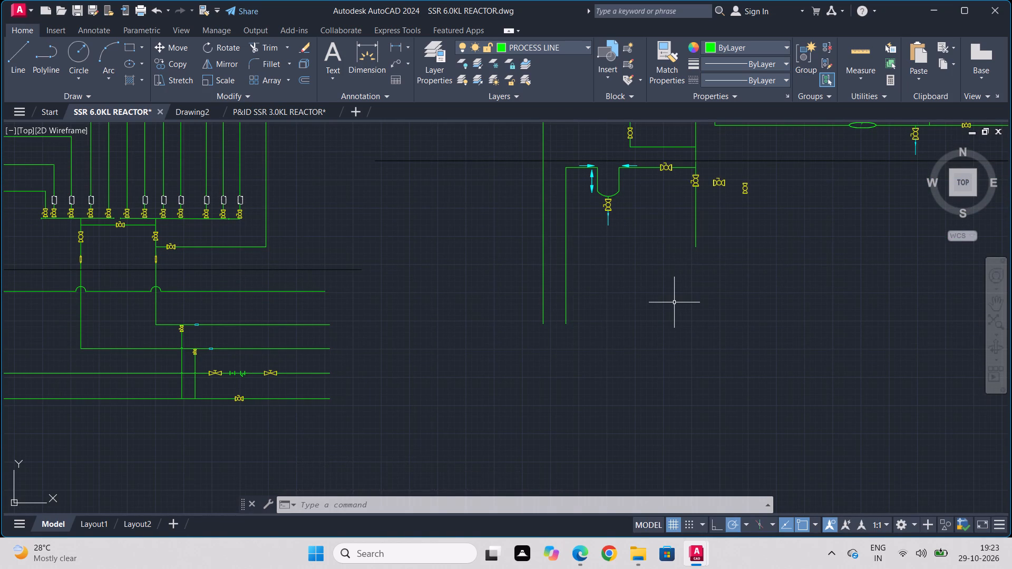
scroll(707, 169, up, 2)
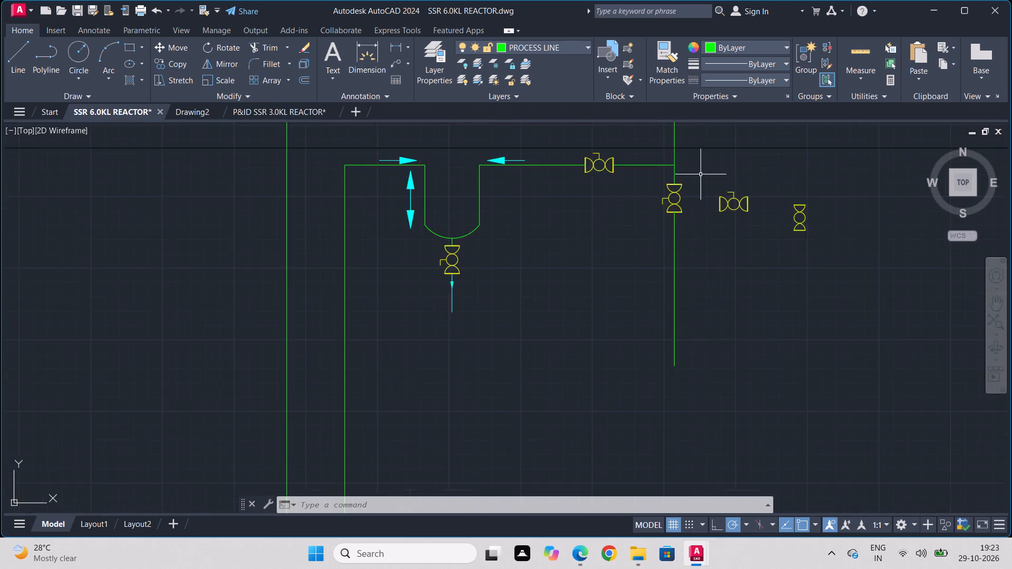
scroll(700, 175, up, 2)
drag(686, 147, 680, 150)
click(664, 251)
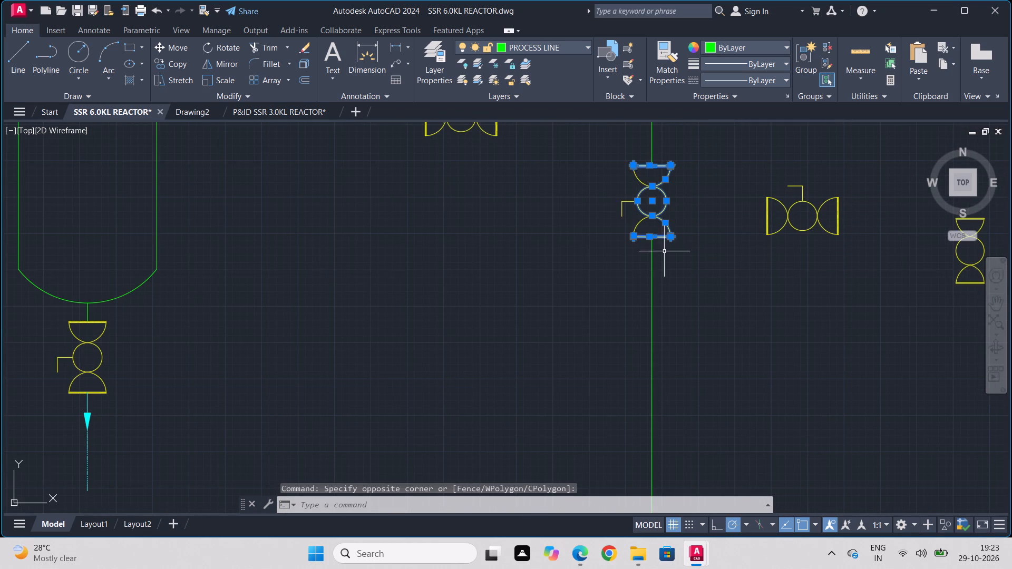
click(635, 142)
click(593, 274)
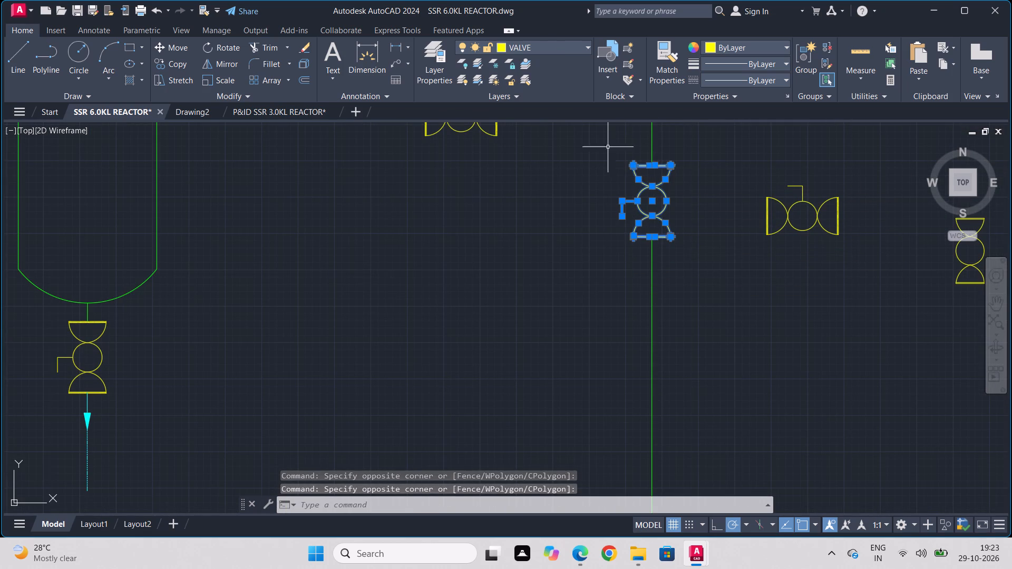
click(225, 80)
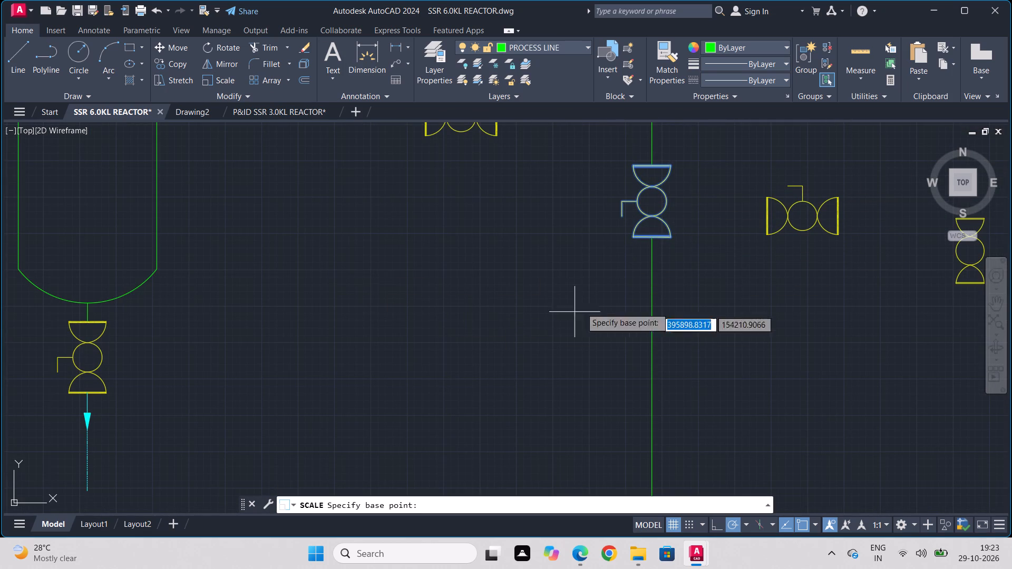
click(652, 161)
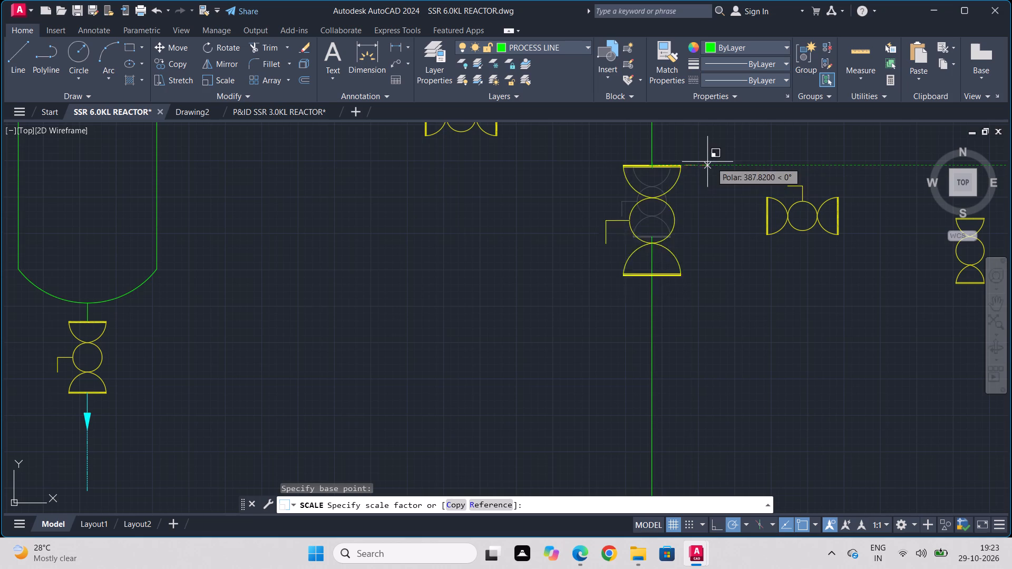
click(712, 172)
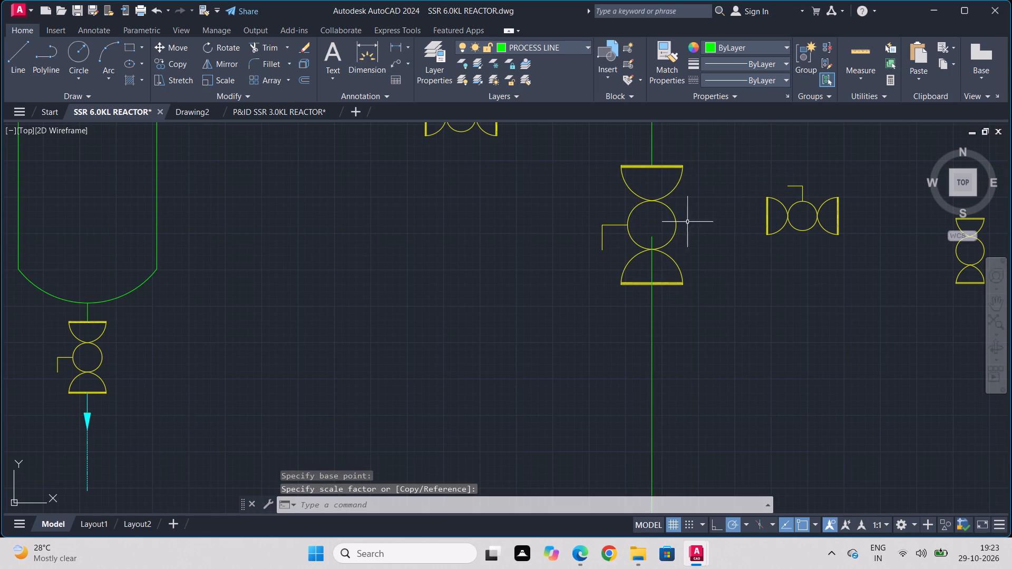
Trim away the pieces of the vertical process line running through the enlarged valve's circle, lower half and bottom flange lines.
text(tr)
key(Return)
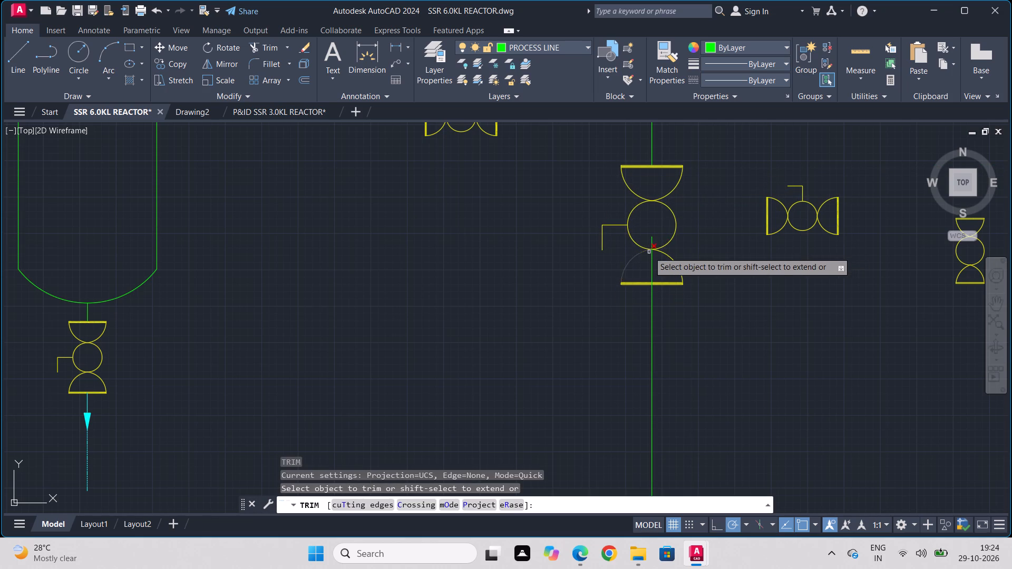
scroll(649, 252, up, 3)
drag(666, 191, 640, 210)
drag(666, 260, 617, 315)
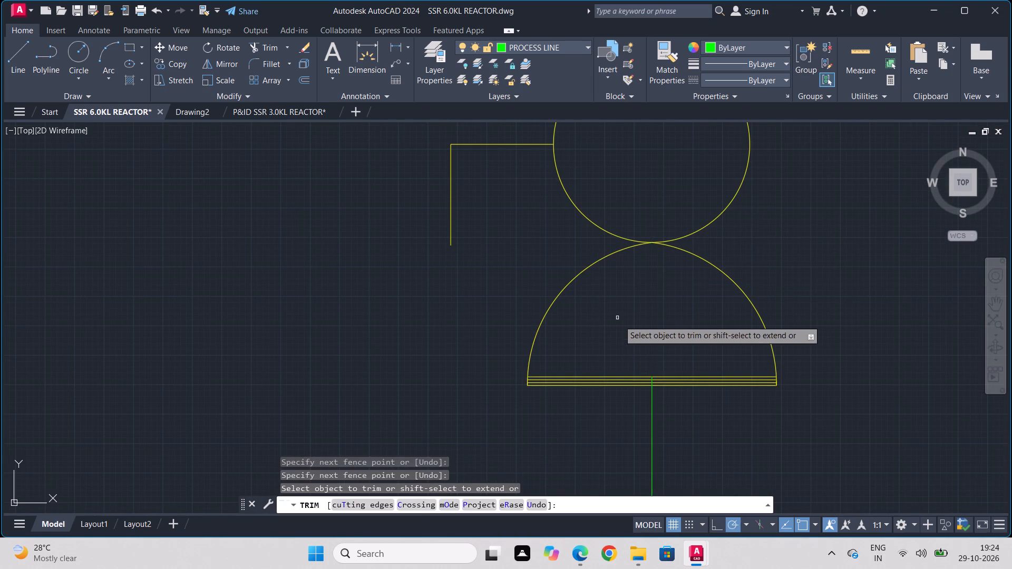
scroll(652, 386, up, 6)
drag(571, 277, 571, 277)
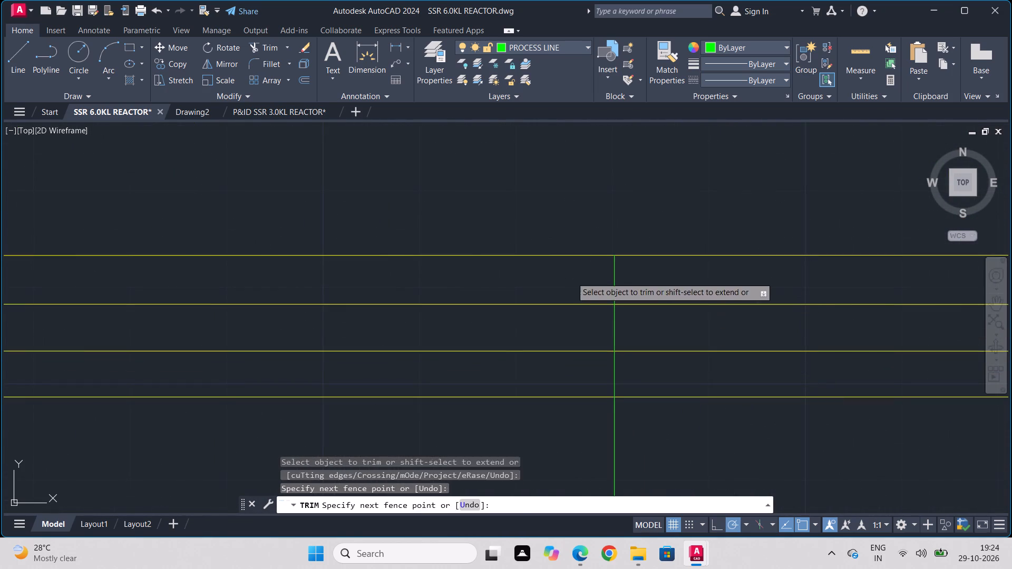
drag(571, 277, 680, 276)
drag(675, 321, 561, 326)
drag(522, 375, 665, 375)
scroll(692, 425, down, 1)
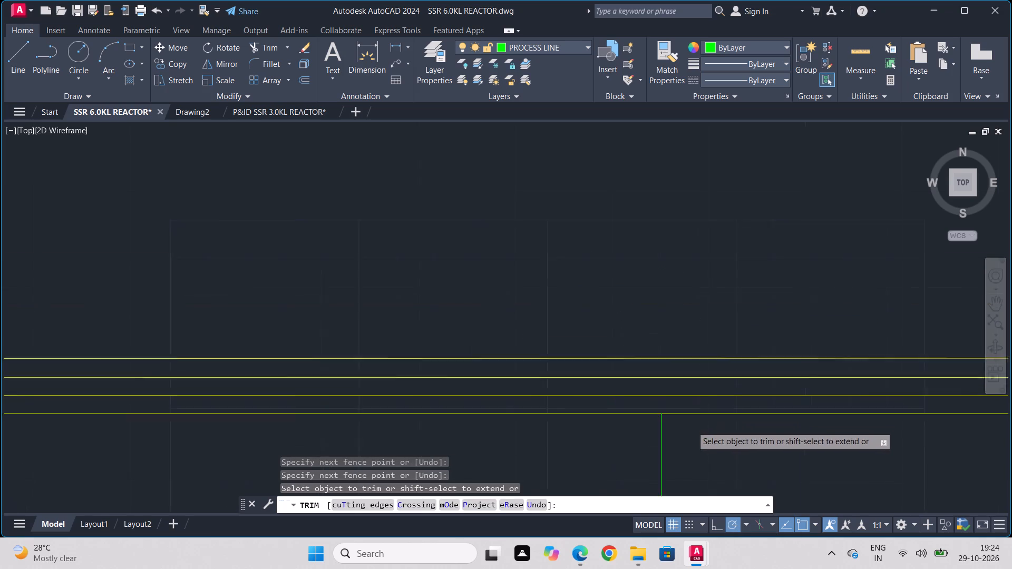
scroll(692, 426, down, 4)
scroll(752, 449, down, 2)
scroll(768, 450, up, 2)
scroll(820, 431, down, 2)
scroll(849, 359, down, 1)
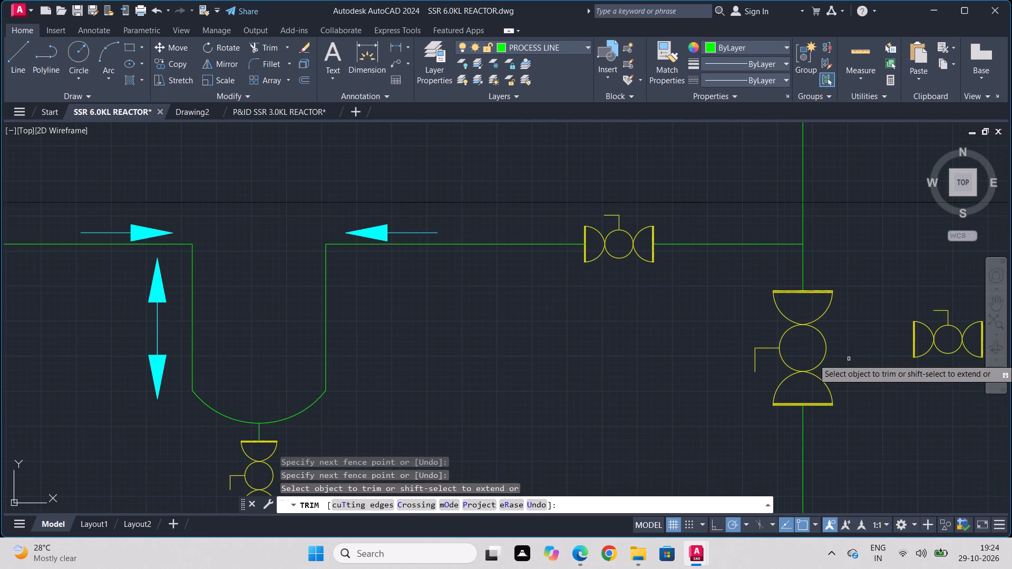
key(Escape)
Scale the enlarged vertical inline valve down slightly about its top midpoint, keeping it larger than the neighbouring valves.
drag(840, 268, 839, 277)
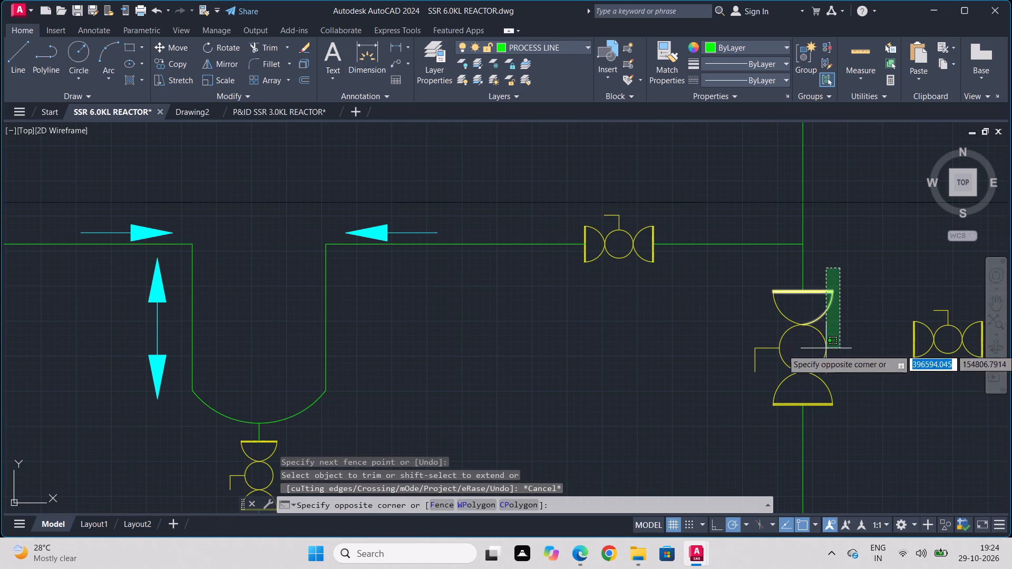
click(815, 430)
click(781, 273)
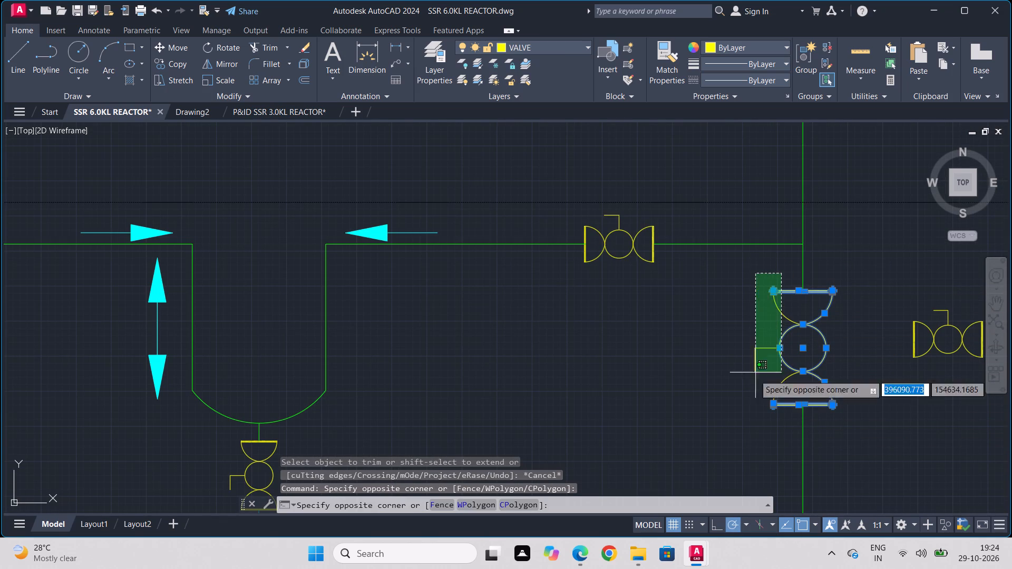
click(743, 439)
click(223, 79)
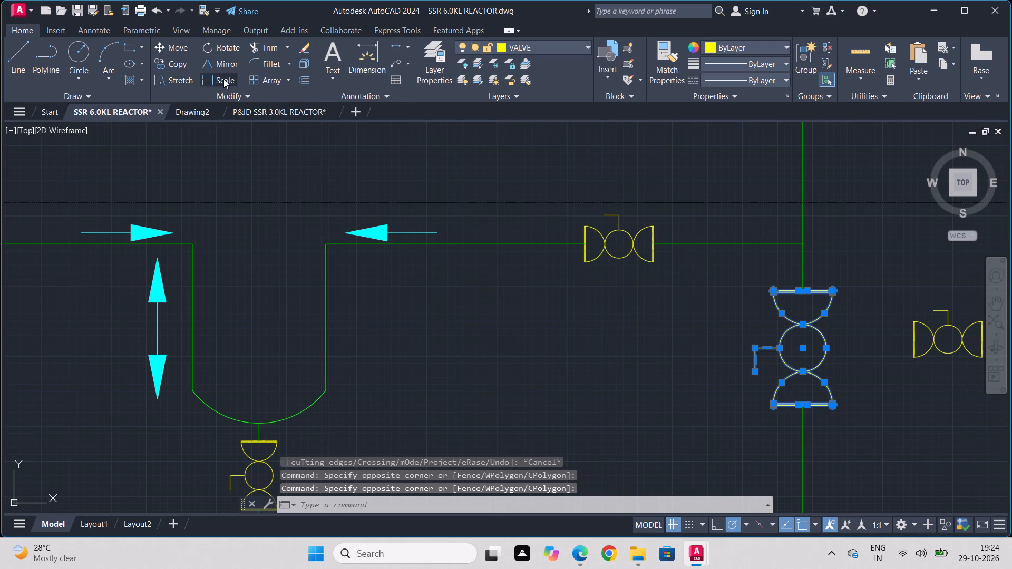
click(806, 289)
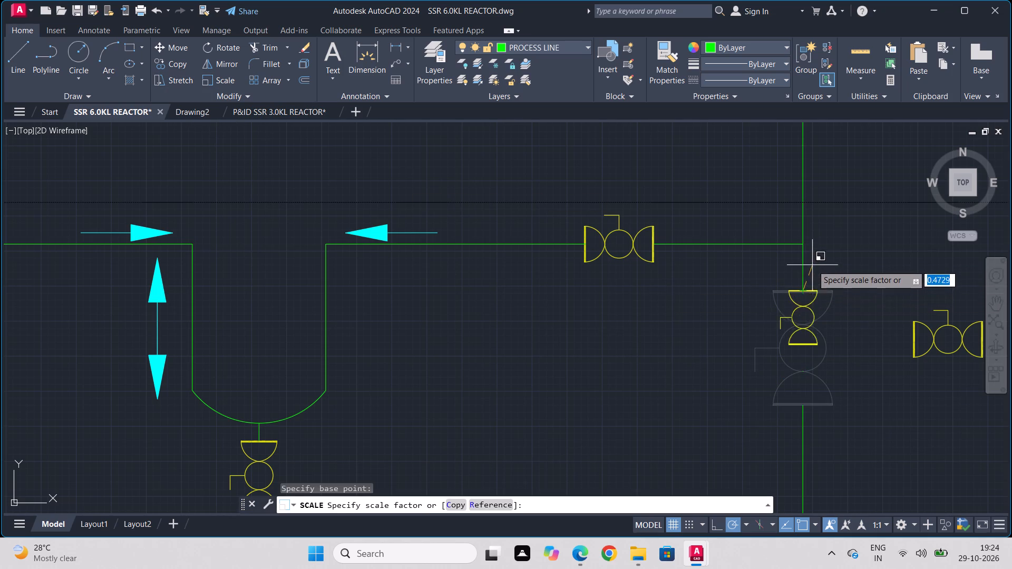
click(818, 243)
scroll(805, 380, up, 1)
scroll(805, 380, down, 1)
scroll(805, 380, up, 1)
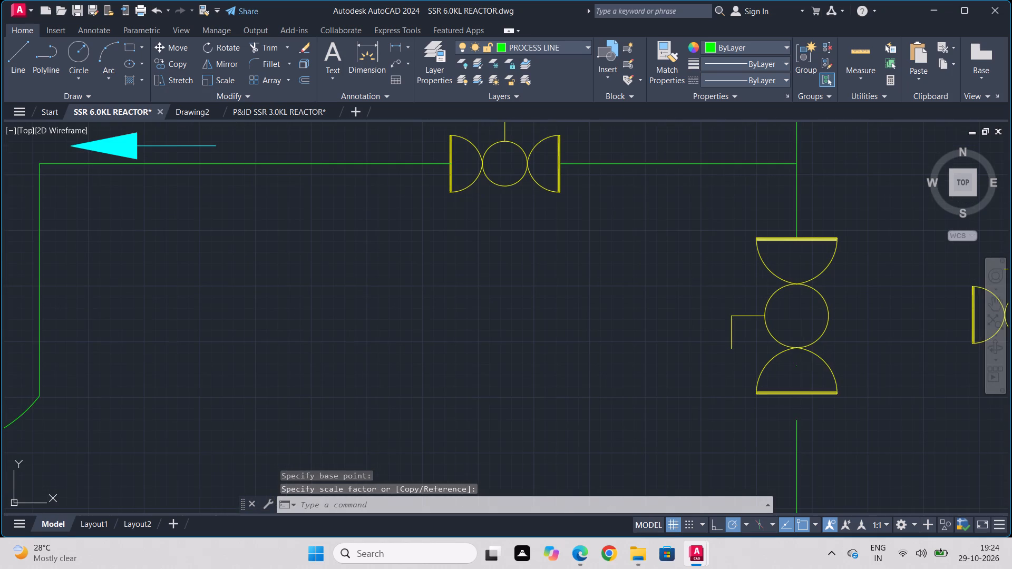
Erase the stray line fragment left inside the lower half of the enlarged vertical inline valve.
click(804, 360)
click(787, 371)
key(Delete)
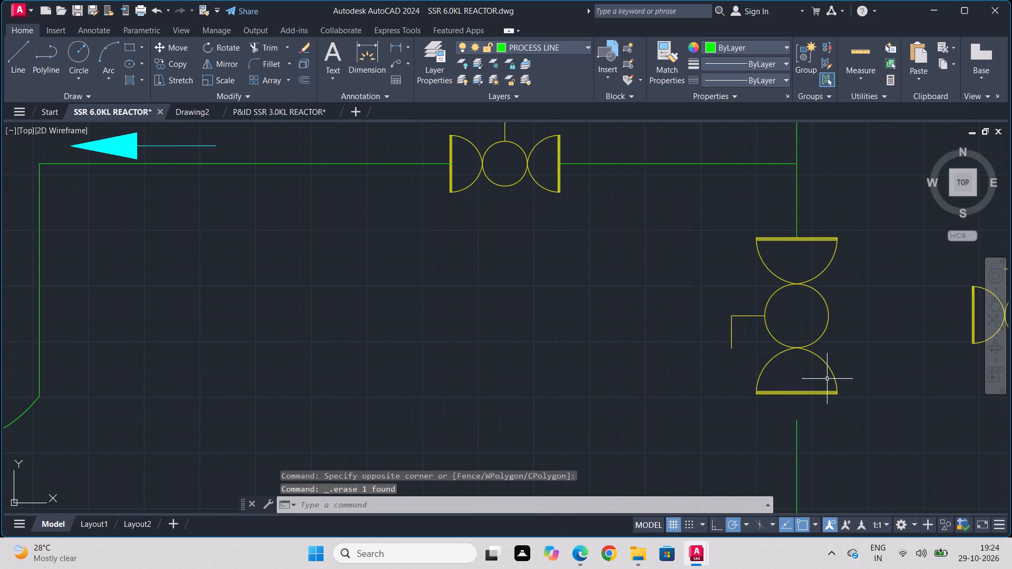
Stretch the upper end of the process line below the enlarged valve up to the valve's bottom flange.
click(795, 449)
click(799, 420)
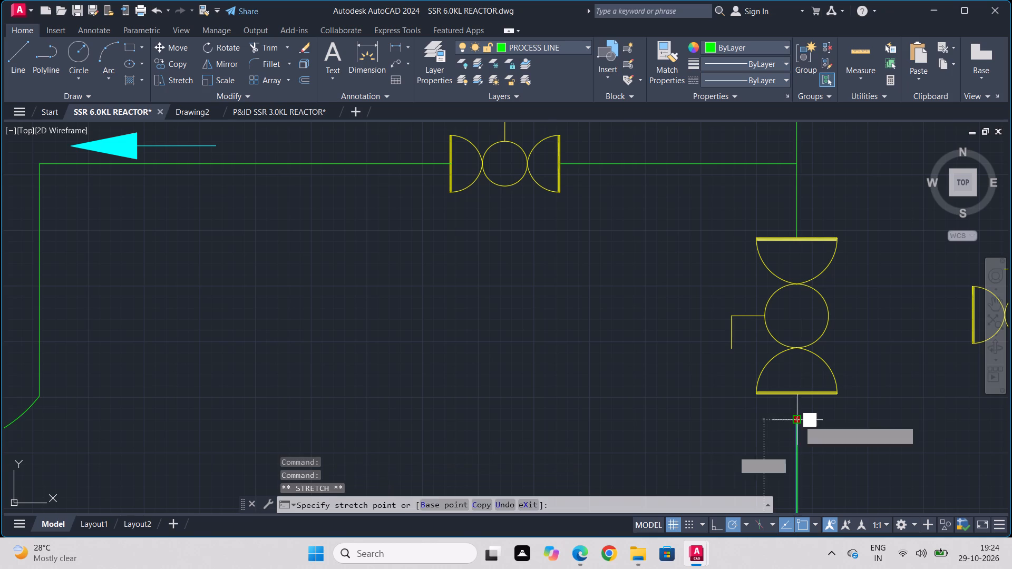
click(799, 395)
key(Escape)
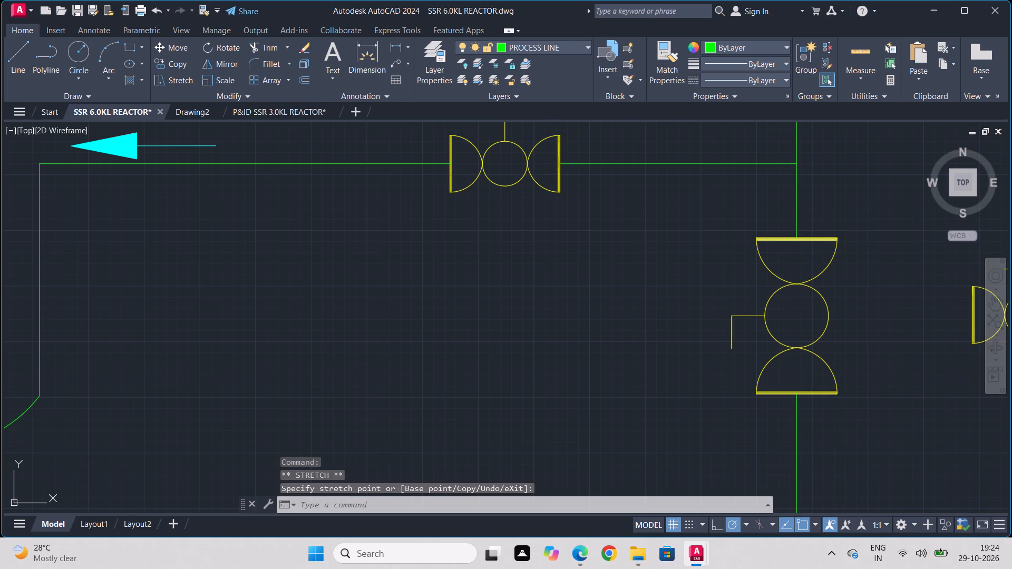
Copy the whole enlarged valve with its handle from its top midpoint to about 2342 units straight down the same vertical line.
click(785, 222)
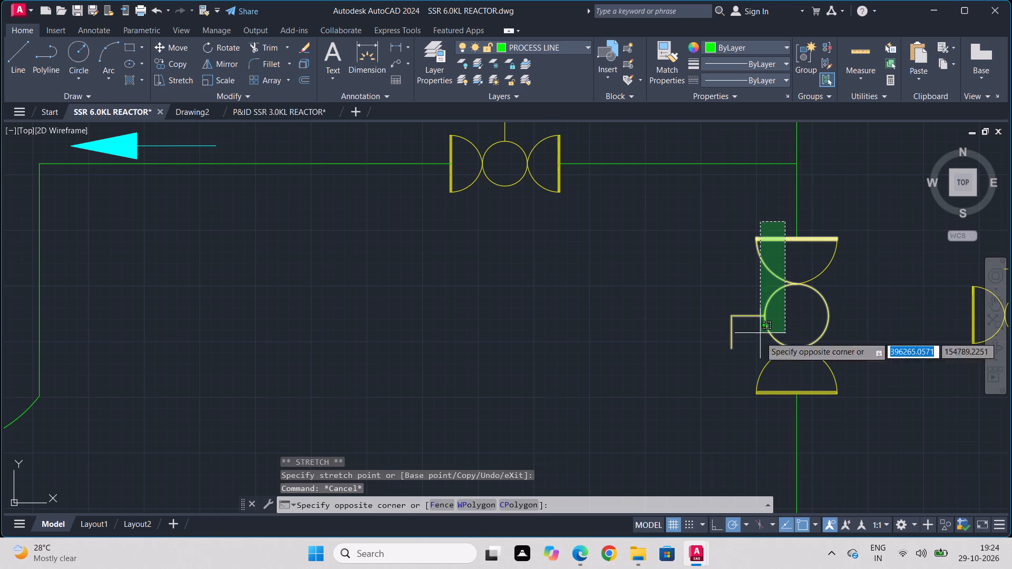
click(715, 433)
click(858, 202)
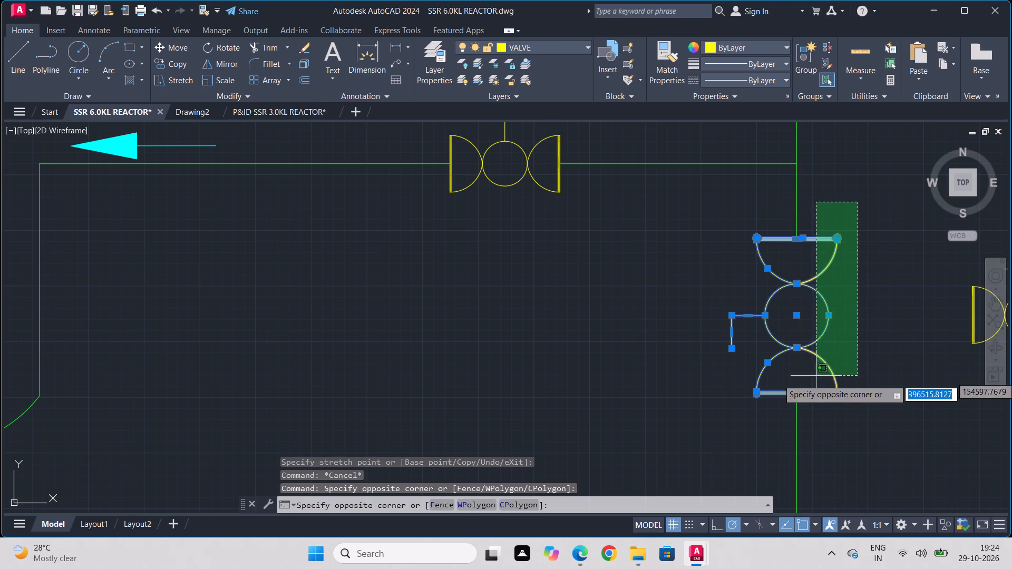
click(813, 423)
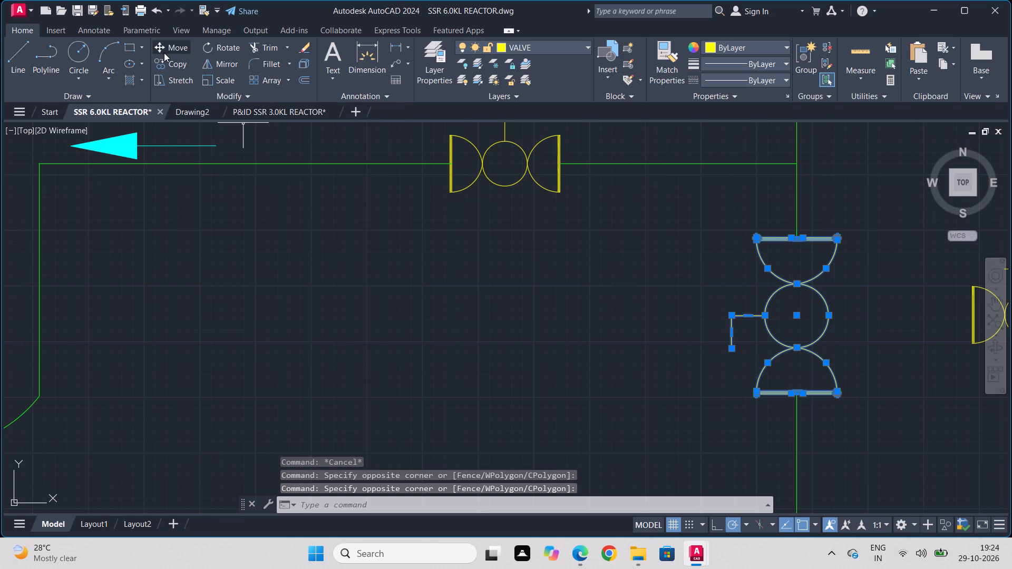
click(164, 60)
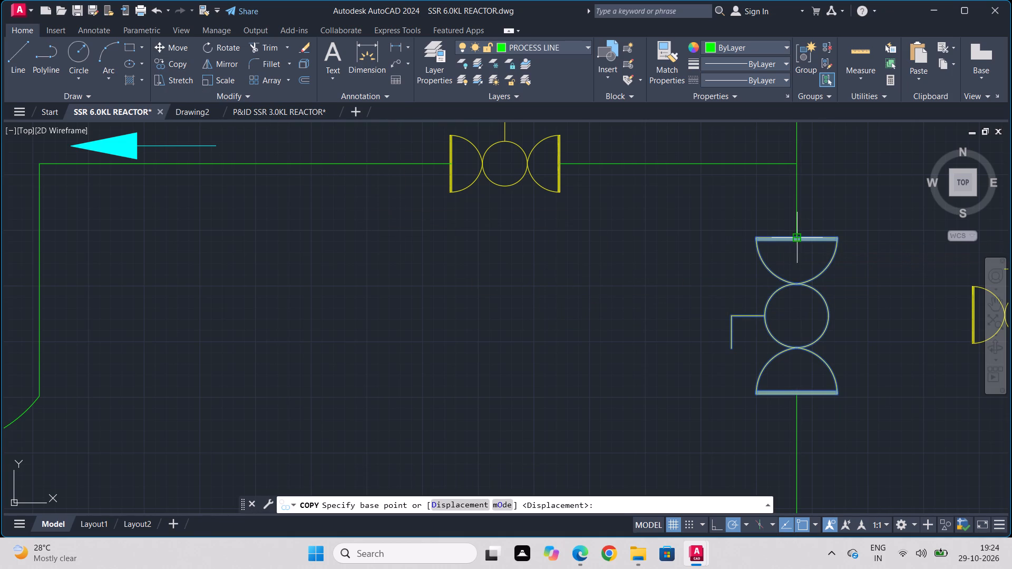
click(800, 237)
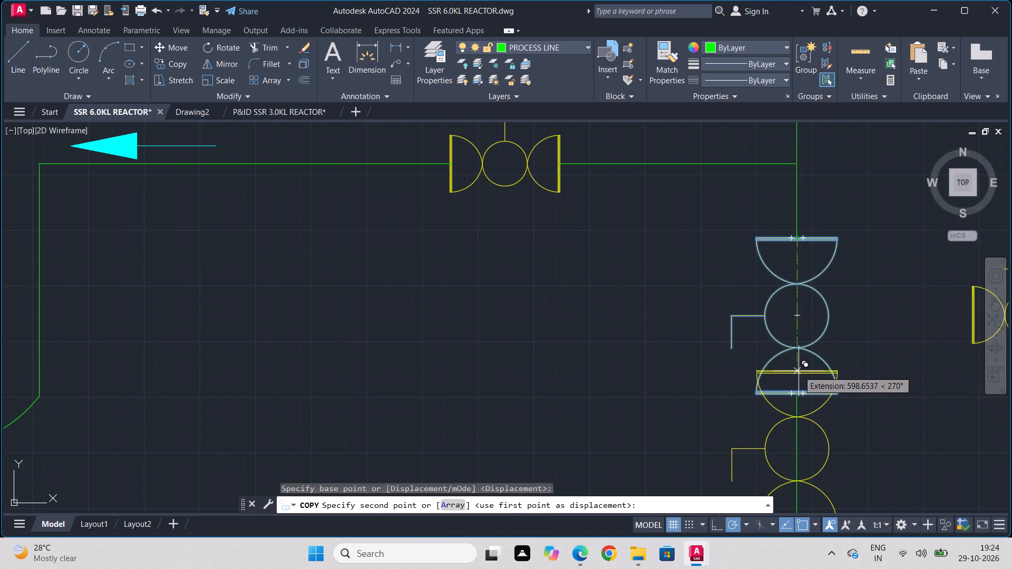
middle_drag(799, 370, 761, 206)
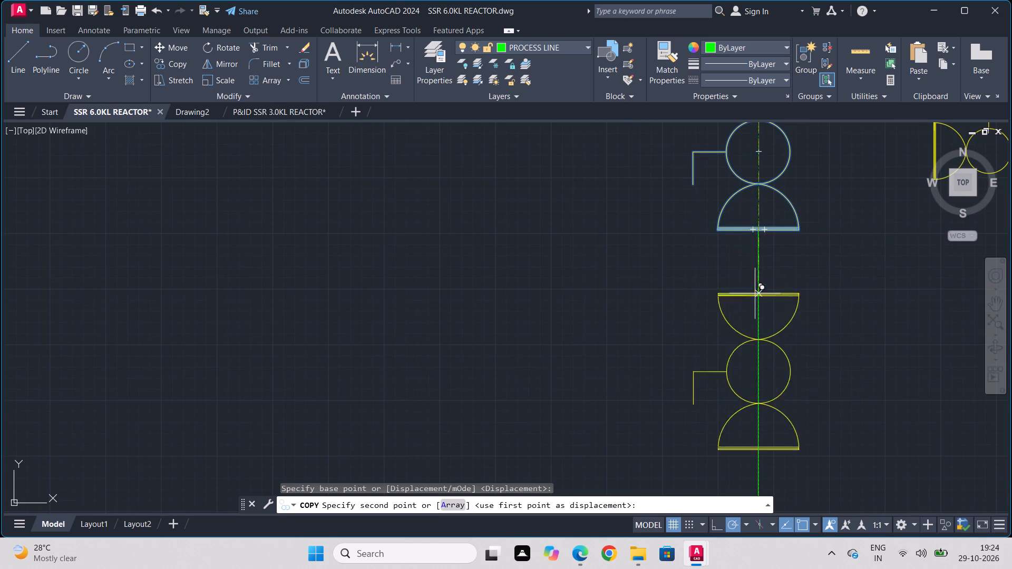
scroll(755, 331, down, 1)
middle_drag(757, 366, 754, 147)
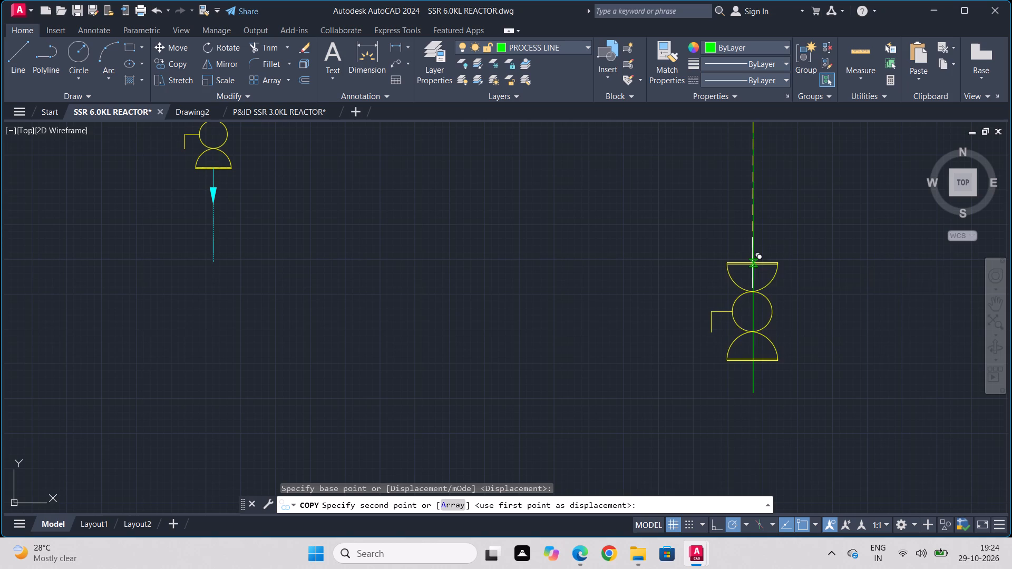
click(753, 277)
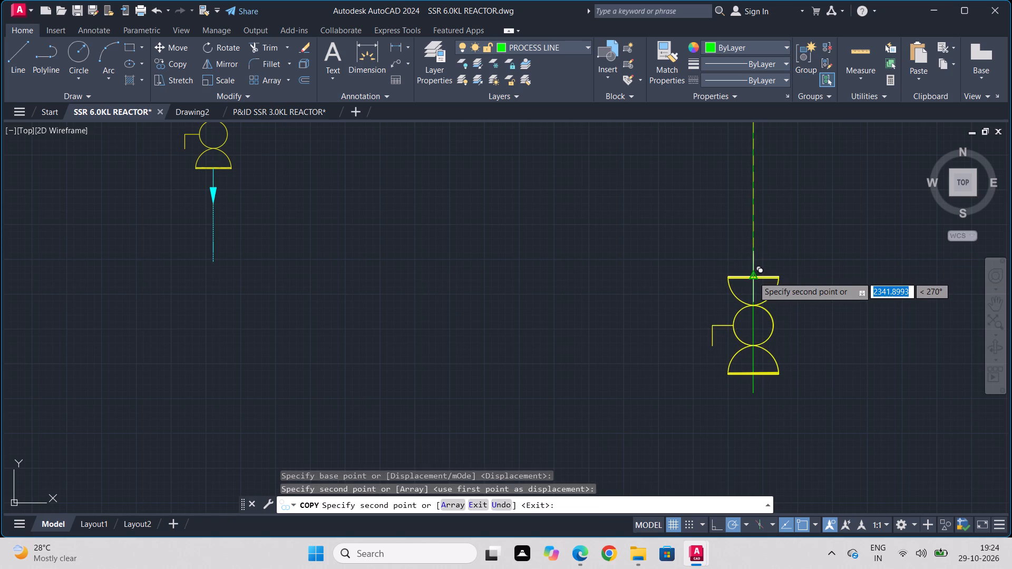
key(Escape)
Trim away the vertical process line running through the copied valve's flange lines and body, including the tail beneath it.
text(tr)
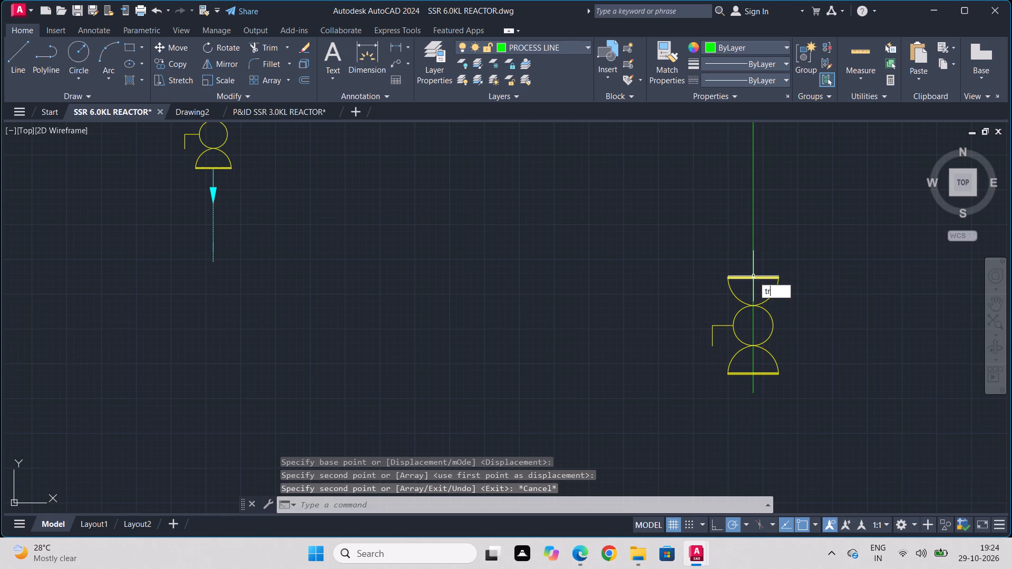
key(Return)
scroll(747, 292, down, 1)
scroll(747, 294, up, 7)
middle_drag(751, 222, 748, 460)
scroll(731, 374, up, 3)
drag(720, 335, 816, 328)
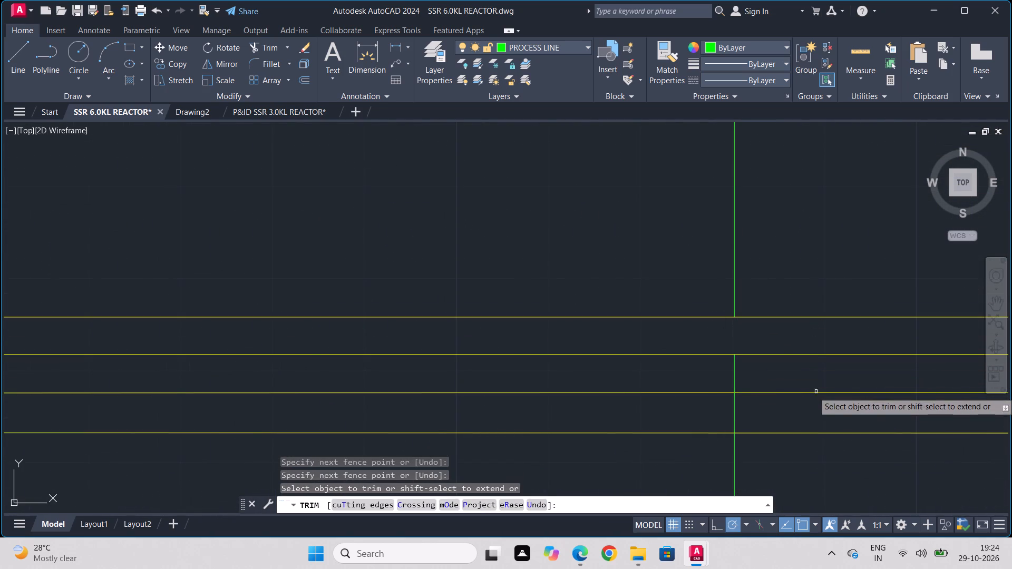
drag(728, 372, 637, 381)
drag(755, 383, 820, 362)
drag(797, 367, 682, 374)
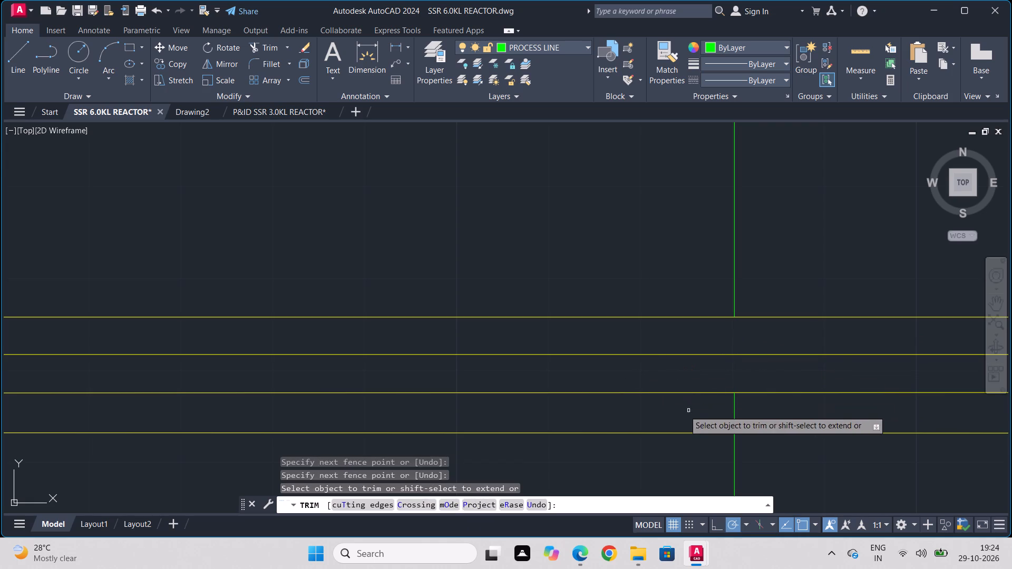
drag(683, 410, 796, 404)
middle_drag(777, 444, 752, 305)
scroll(766, 396, down, 1)
drag(812, 375, 606, 468)
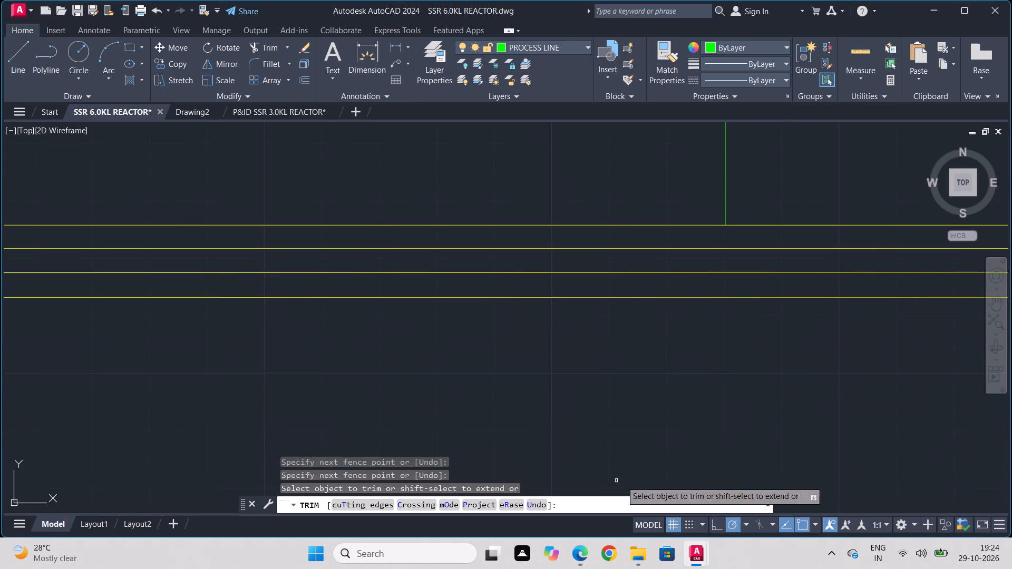
scroll(785, 434, down, 6)
middle_drag(779, 448, 709, 144)
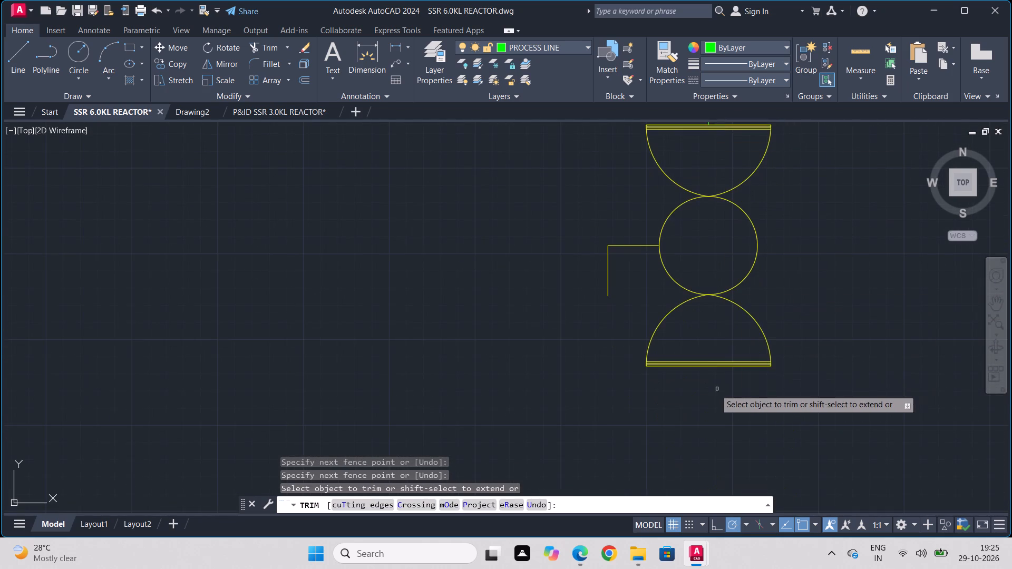
scroll(714, 390, up, 2)
key(Escape)
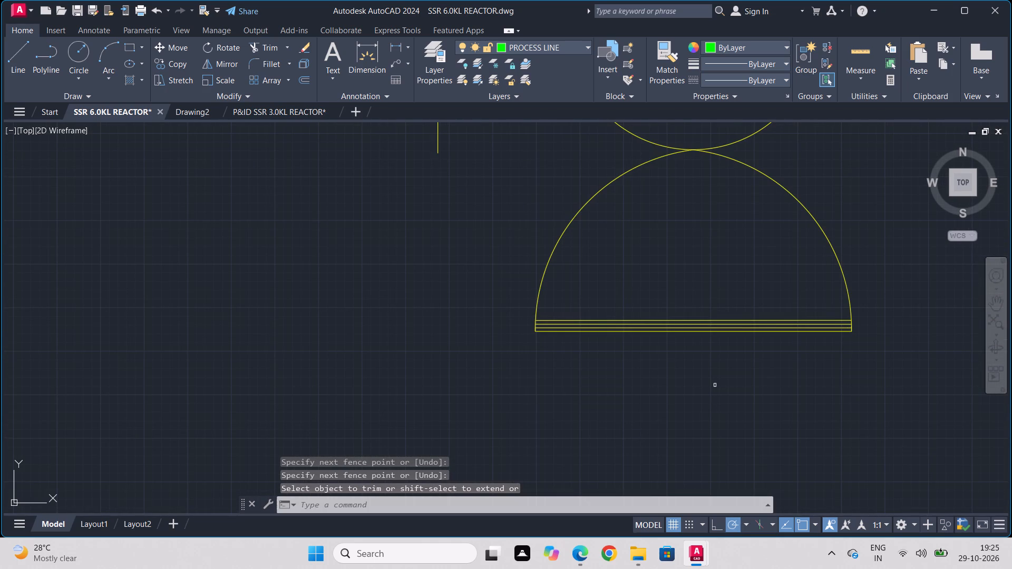
Draw a short vertical process line straight down from the midpoint of the copied valve's bottom flange.
key(l)
key(Return)
click(697, 332)
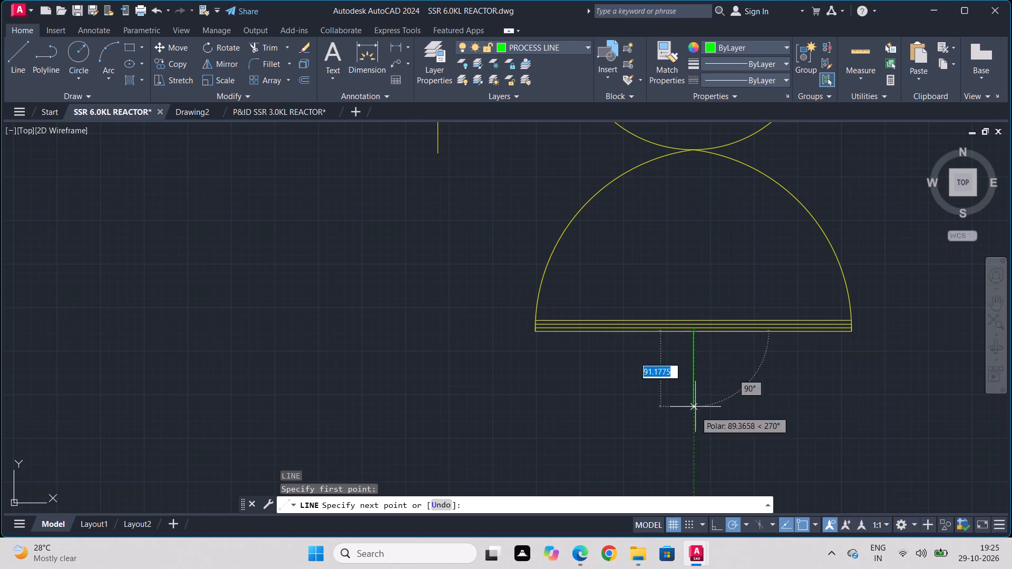
scroll(685, 442, down, 2)
middle_drag(685, 442, 686, 300)
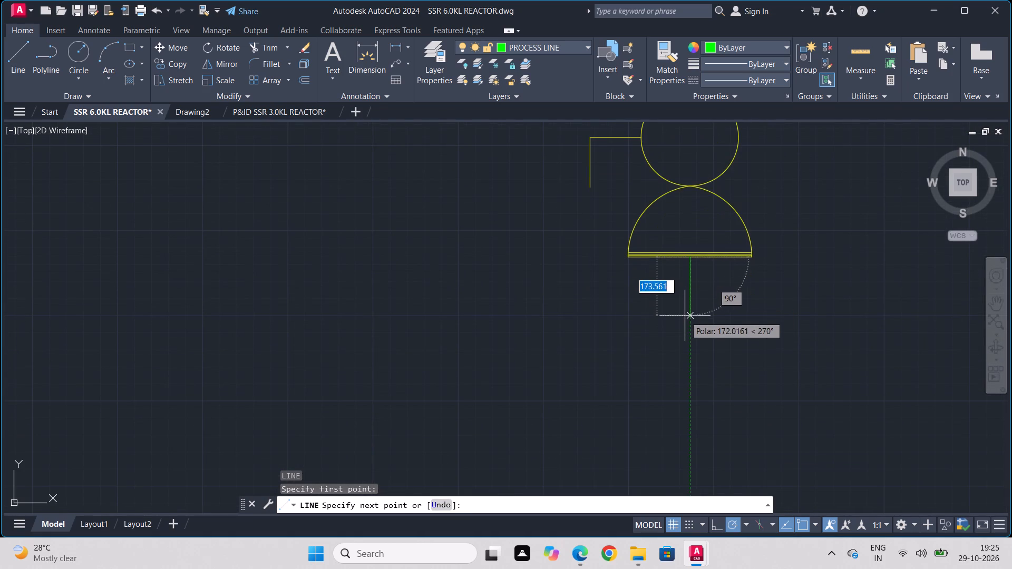
click(685, 343)
key(Escape)
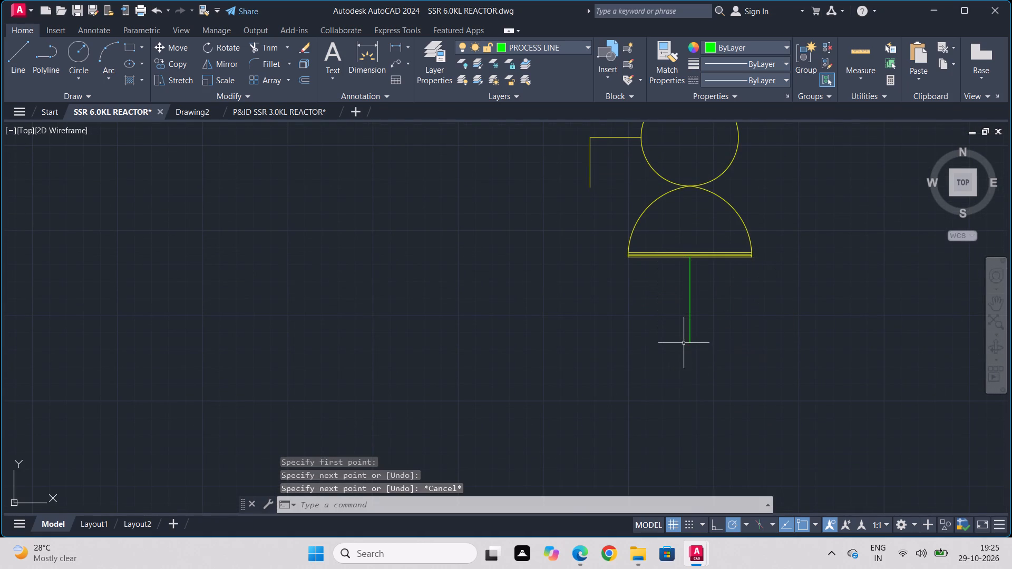
Copy the flange pair with its two stub lines from under the cyan vessel's outlet to the lower end of the new short line.
scroll(625, 339, down, 2)
middle_drag(527, 287, 789, 469)
scroll(527, 287, down, 1)
scroll(710, 267, down, 1)
middle_drag(695, 352, 680, 442)
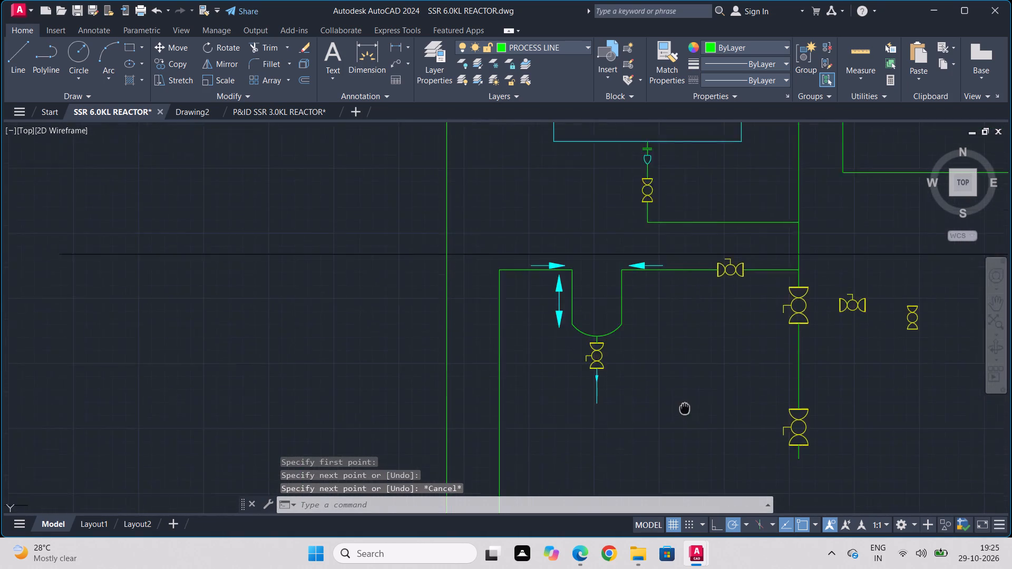
middle_drag(680, 442, 679, 479)
scroll(654, 229, up, 3)
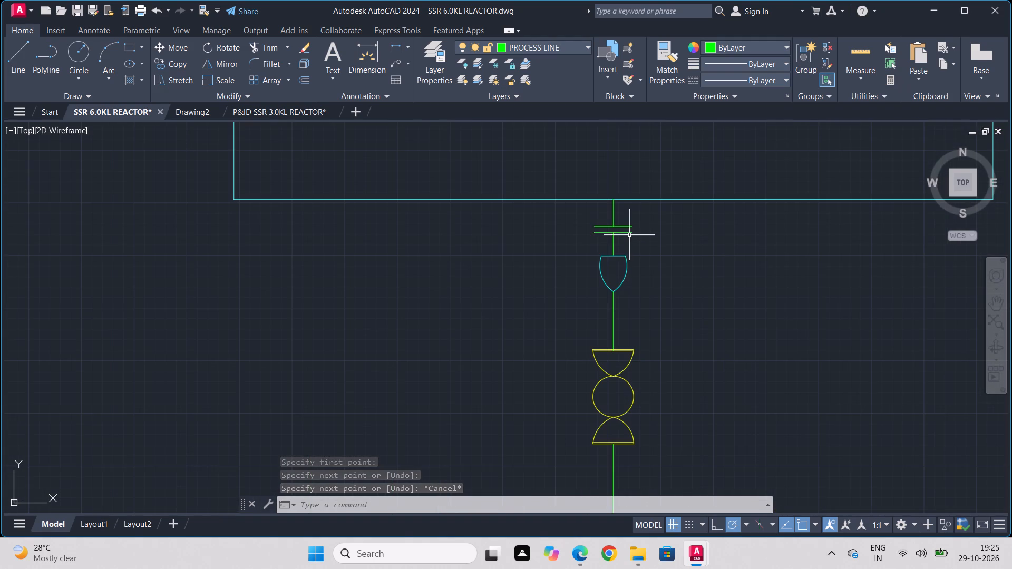
scroll(637, 224, up, 3)
click(610, 178)
click(435, 308)
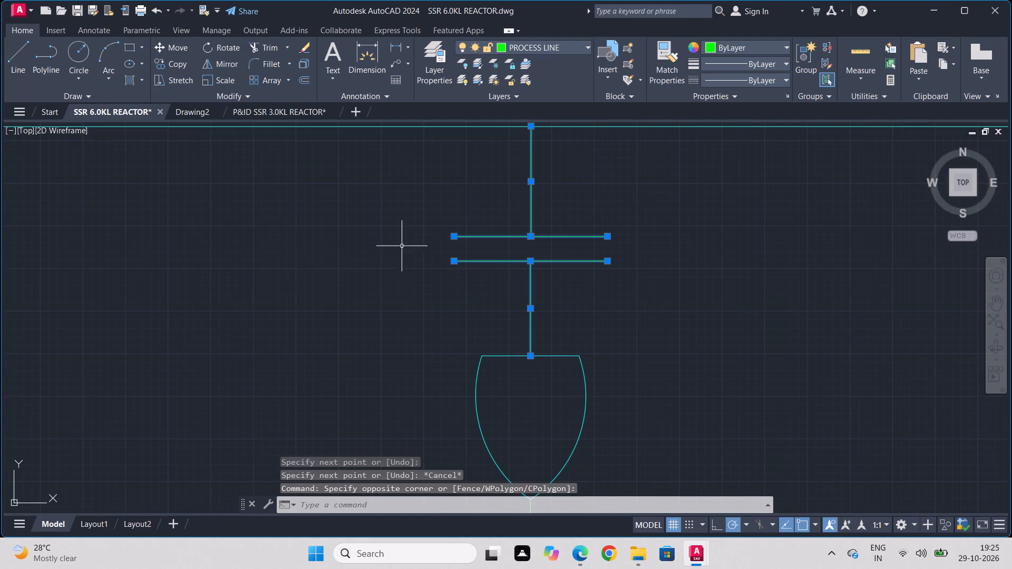
click(172, 61)
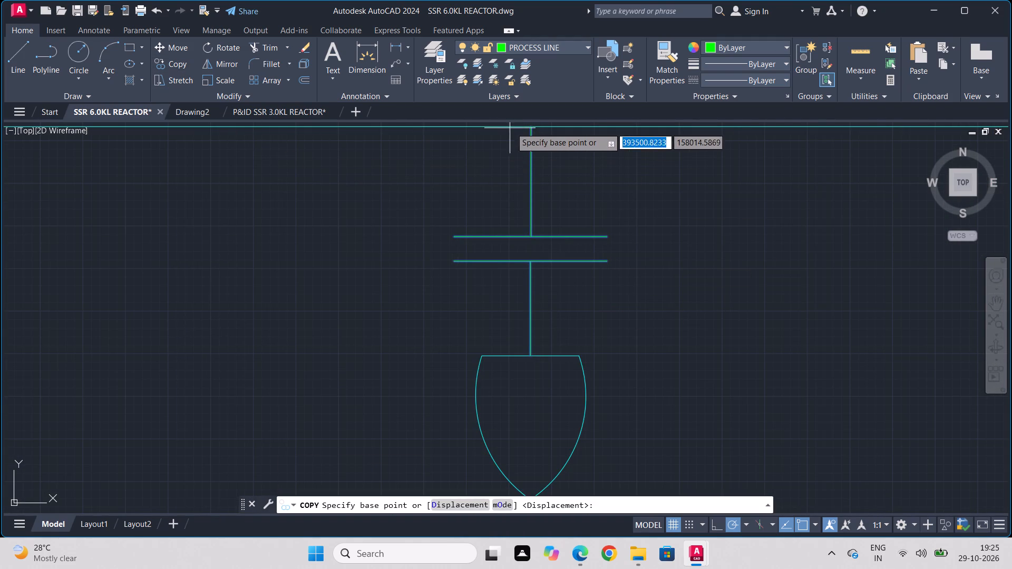
click(527, 125)
scroll(391, 312, down, 1)
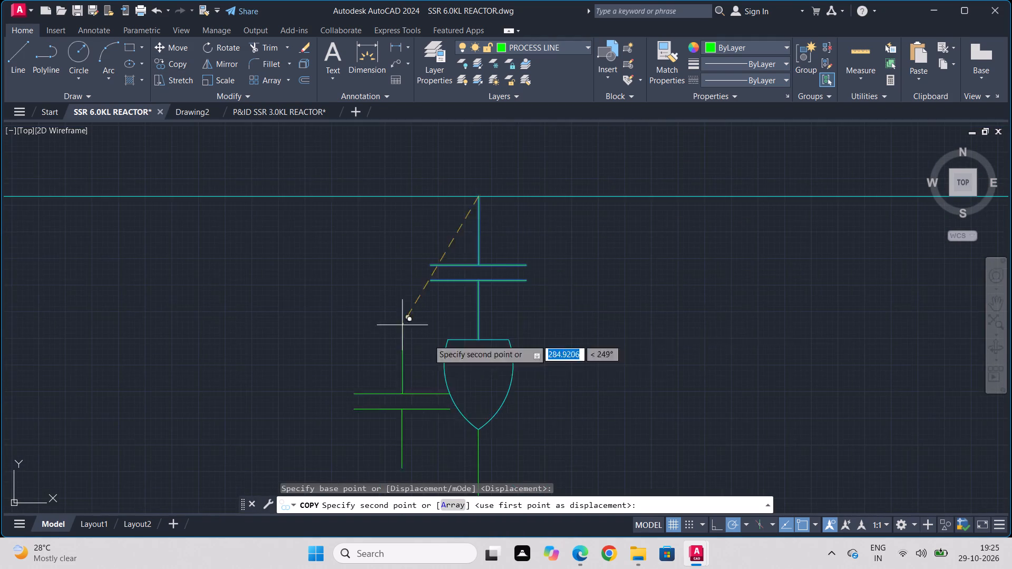
scroll(607, 323, down, 2)
scroll(733, 382, down, 1)
middle_drag(733, 382, 495, 127)
scroll(492, 128, down, 4)
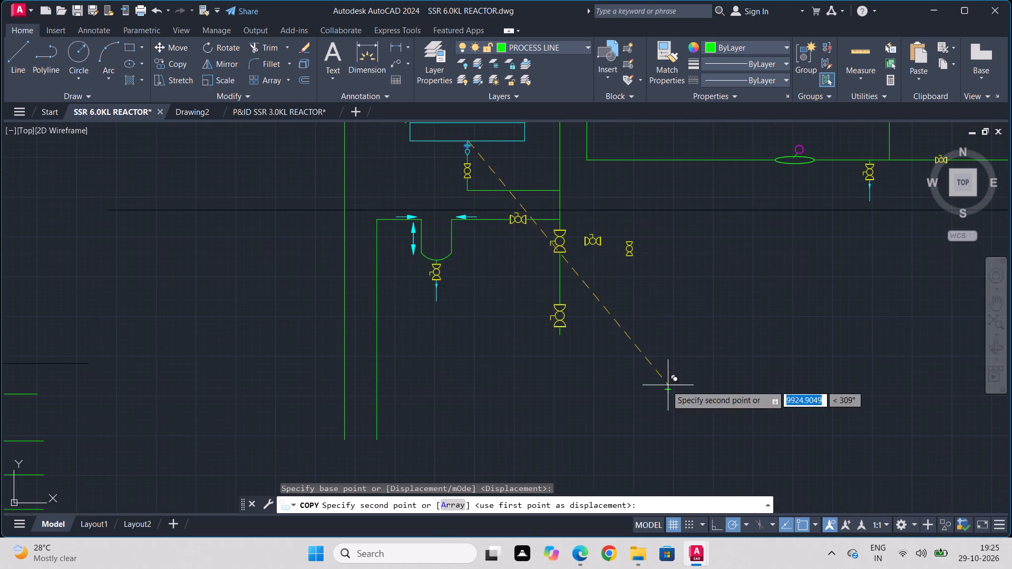
scroll(556, 350, up, 5)
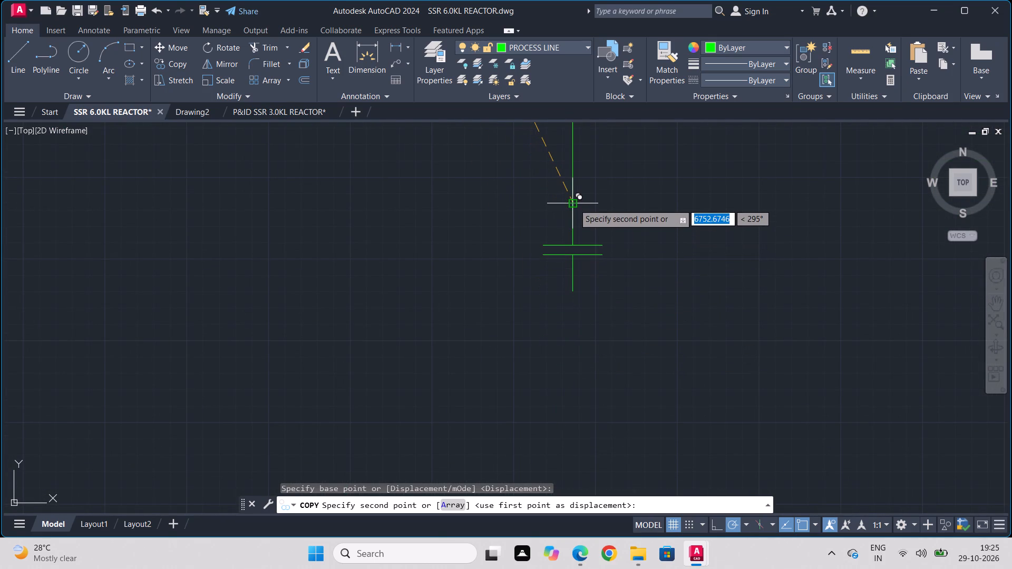
click(574, 204)
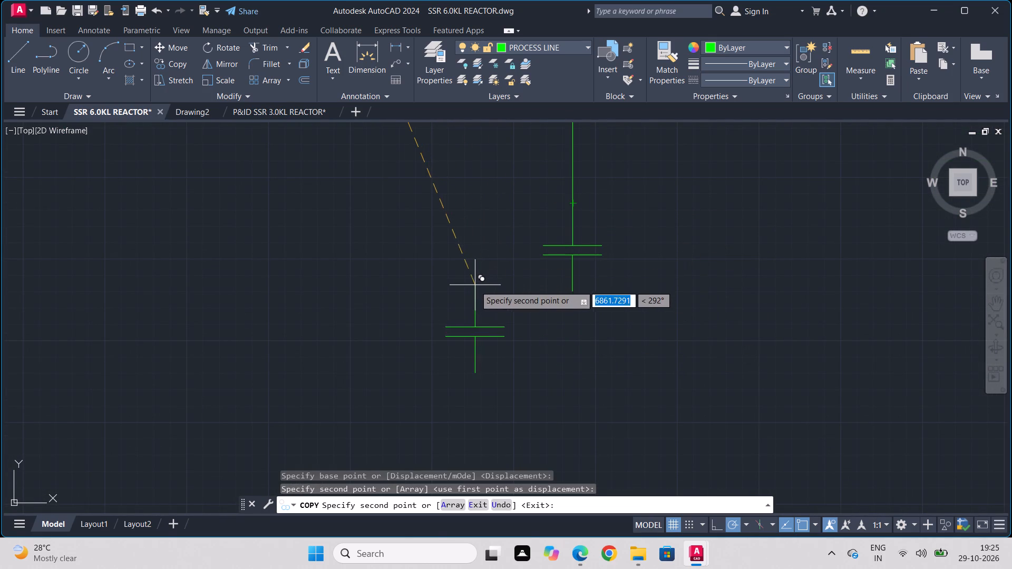
key(Escape)
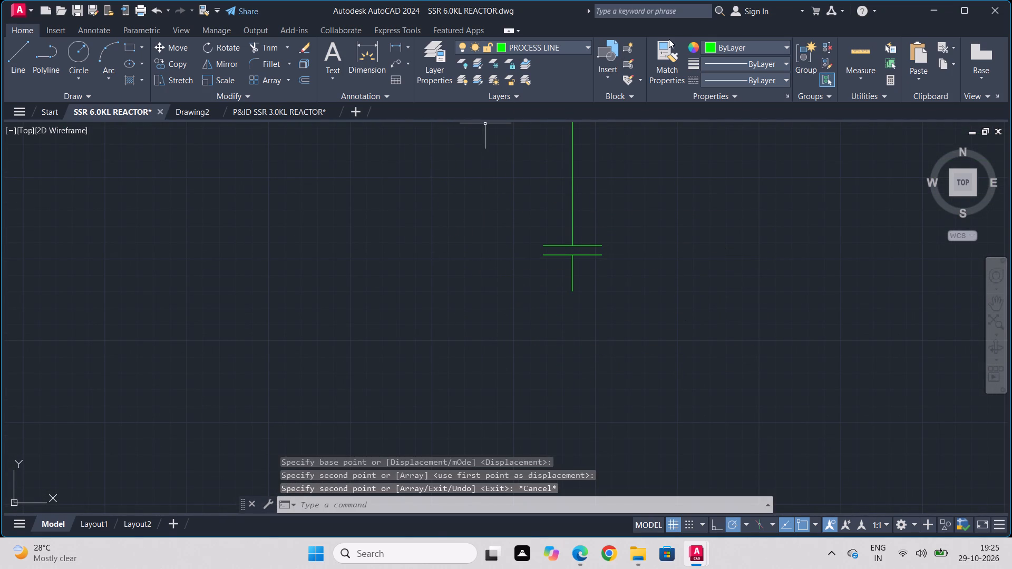
Make THICKNESS the current layer and close the layer manager.
click(441, 56)
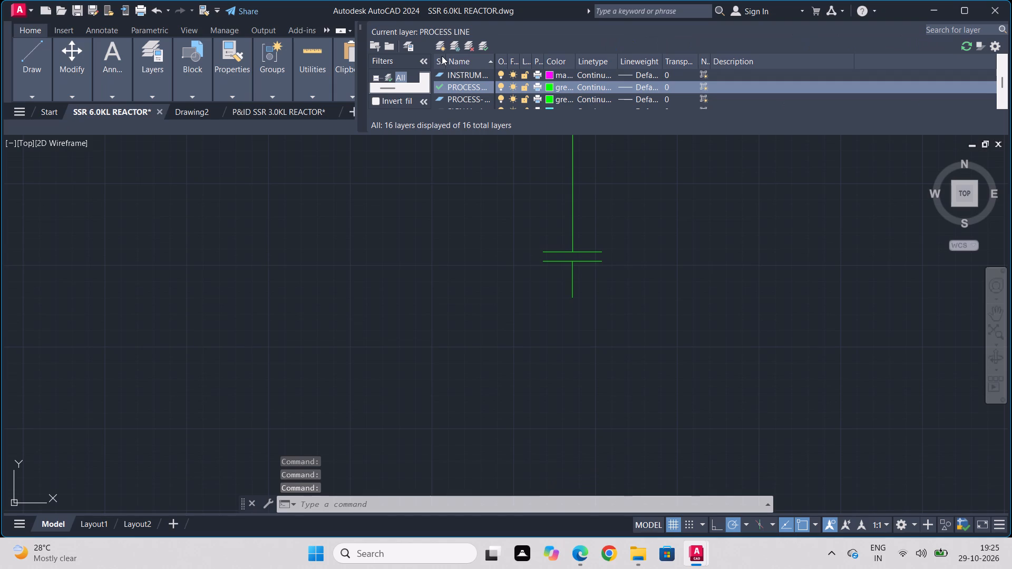
scroll(463, 90, down, 2)
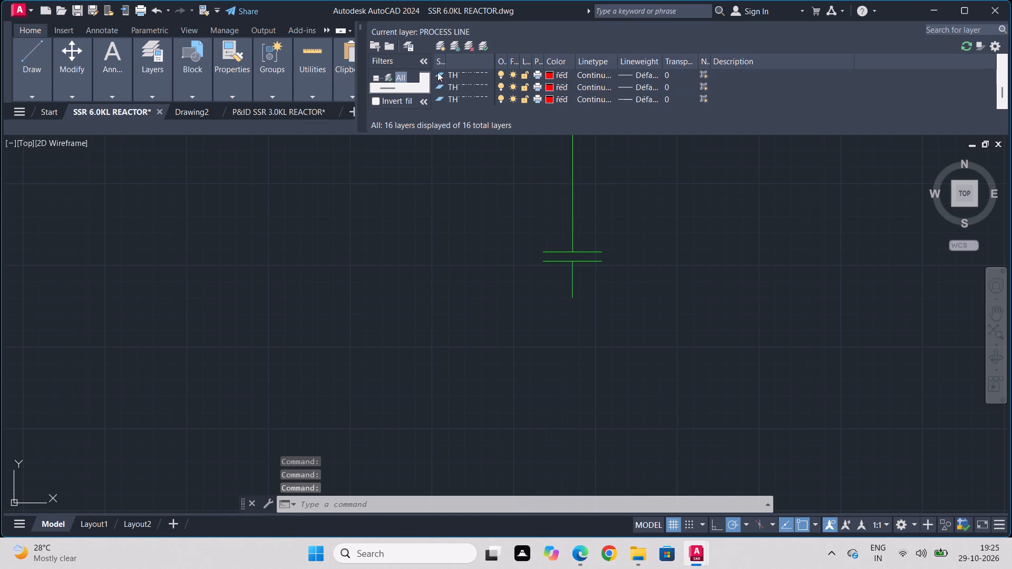
double_click(439, 74)
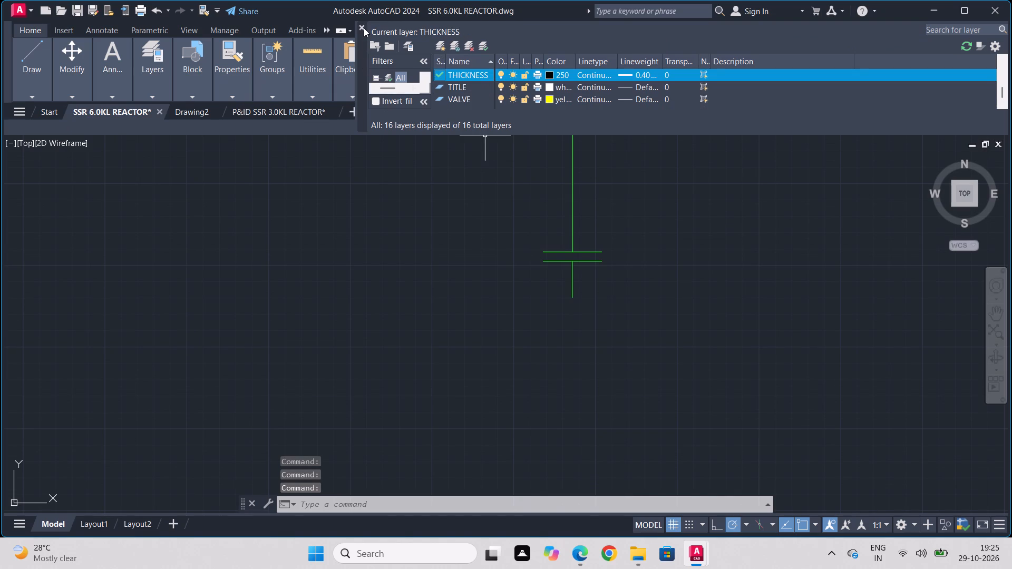
click(363, 22)
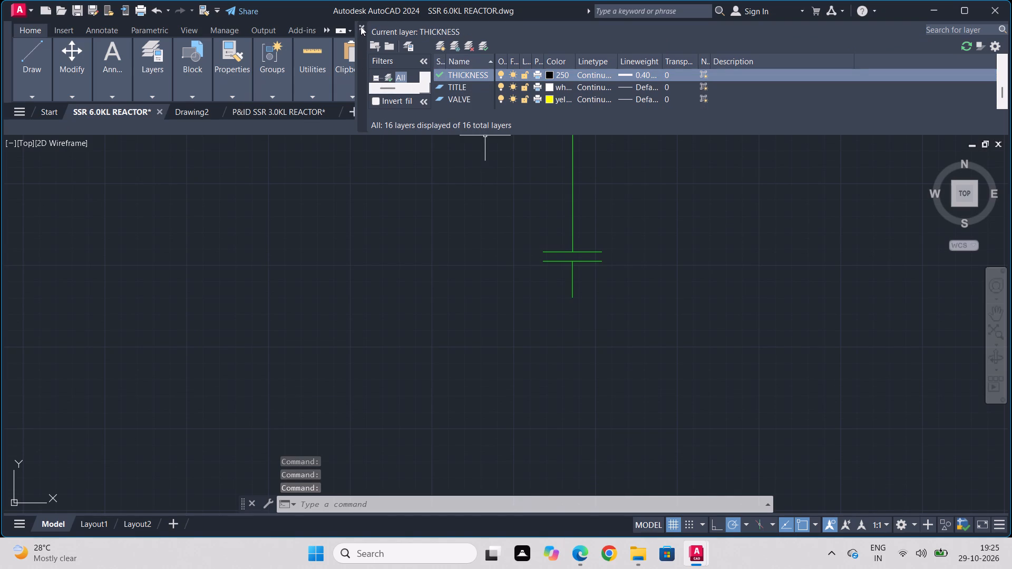
click(361, 26)
Draw a horizontal line about 5,400 units long on the THICKNESS layer, level with the lower end of the copied flange pair's bottom stub.
click(14, 57)
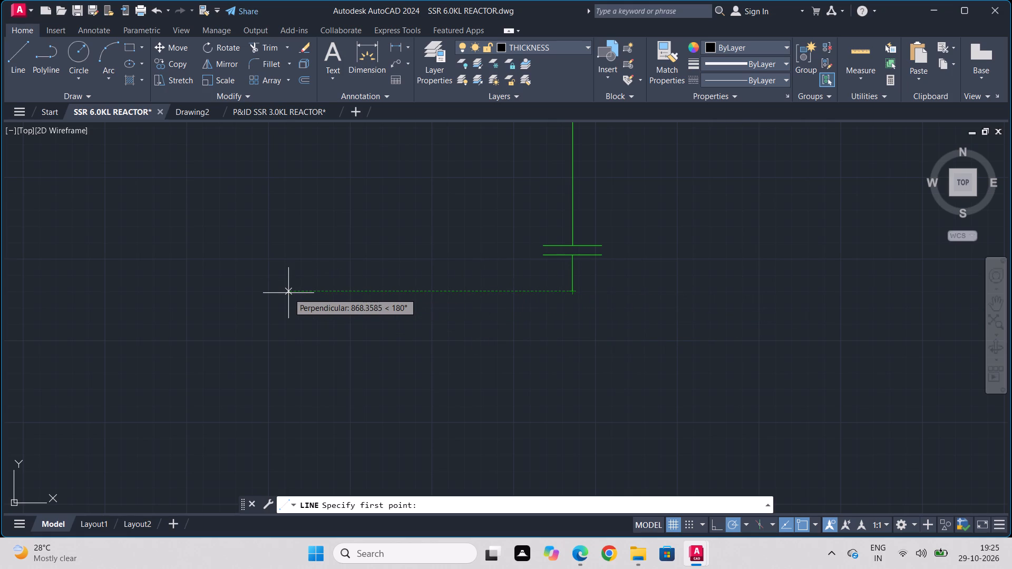
click(252, 293)
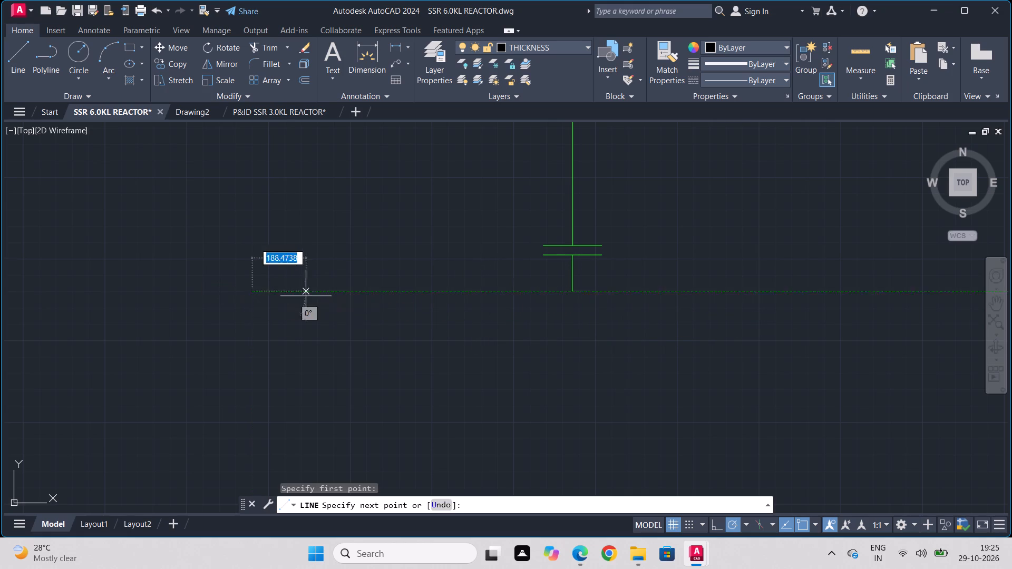
scroll(871, 292, down, 1)
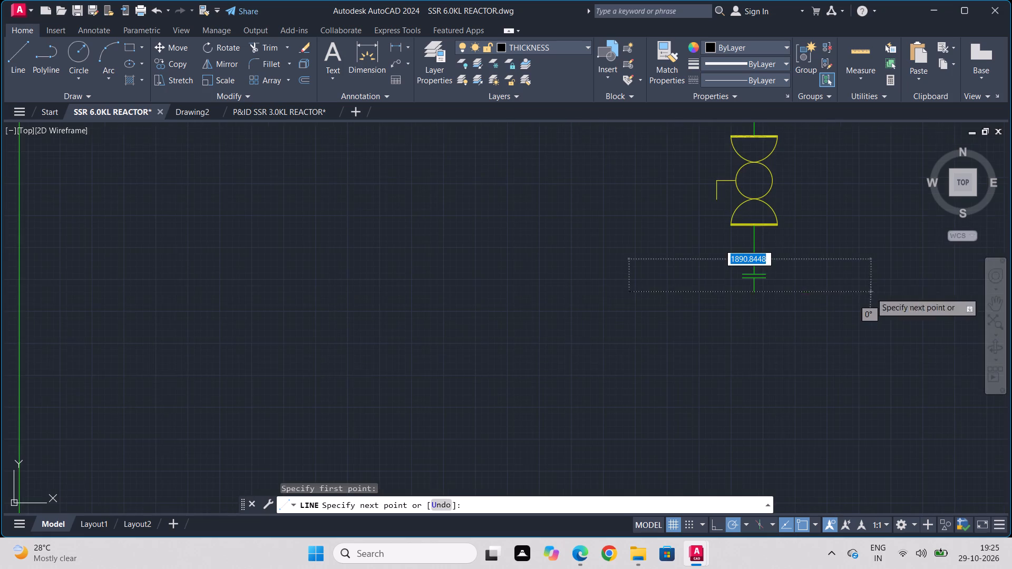
scroll(871, 292, down, 2)
middle_drag(877, 291, 566, 372)
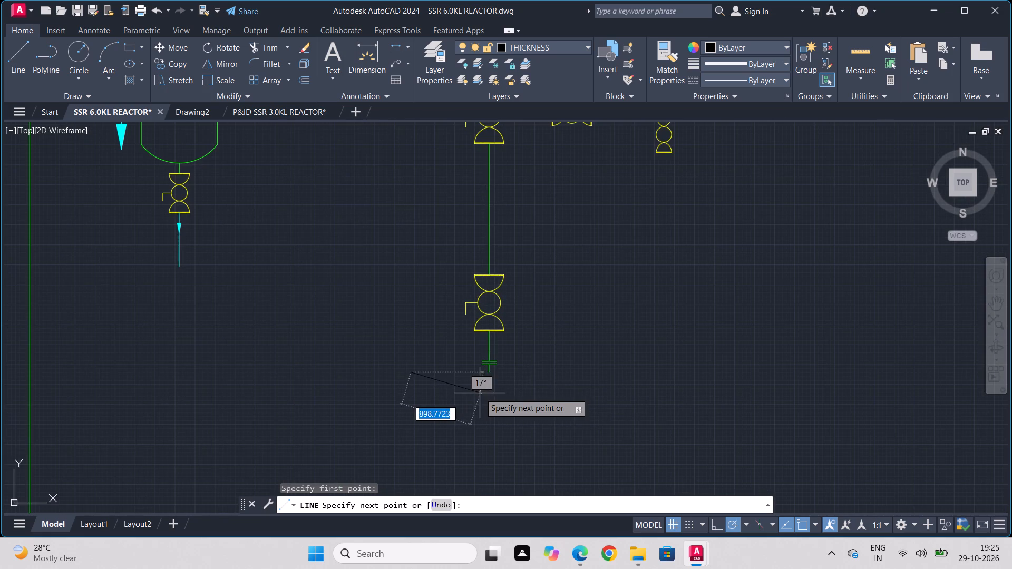
click(846, 376)
key(Escape)
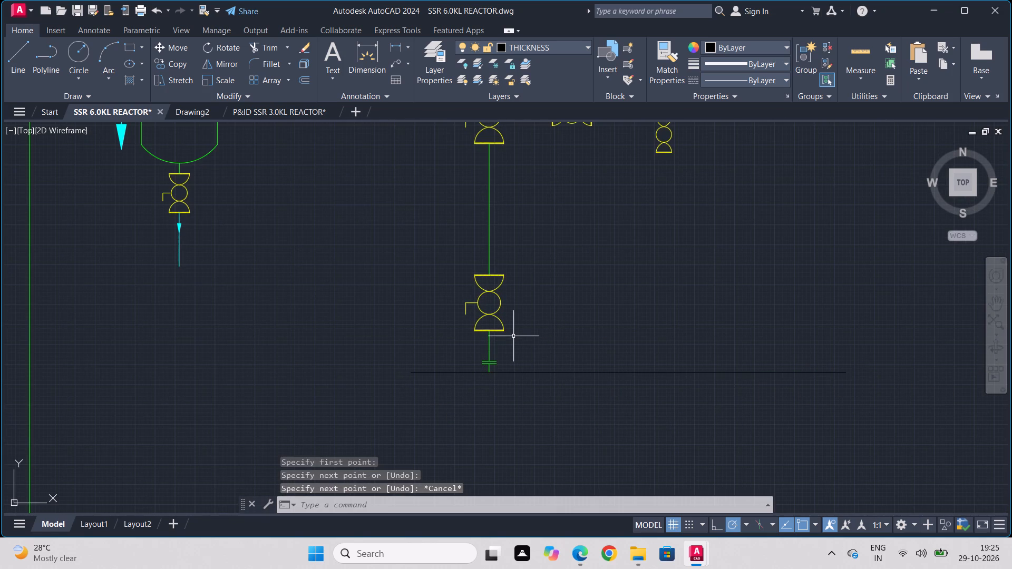
Move the copied valve, its handle and the flange pair with stub lines beneath it straight up along the vertical process line.
scroll(508, 302, up, 2)
click(485, 216)
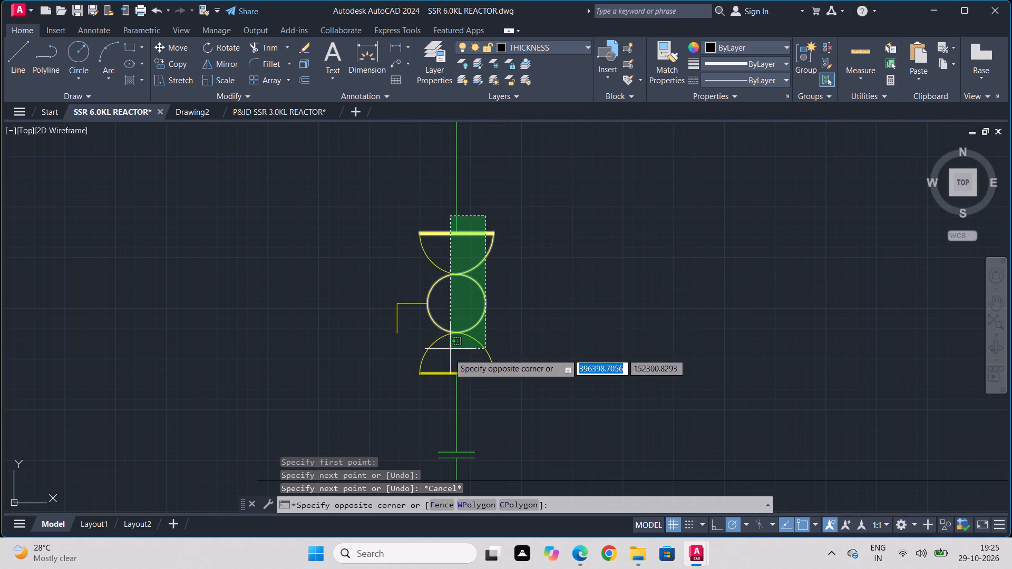
click(475, 409)
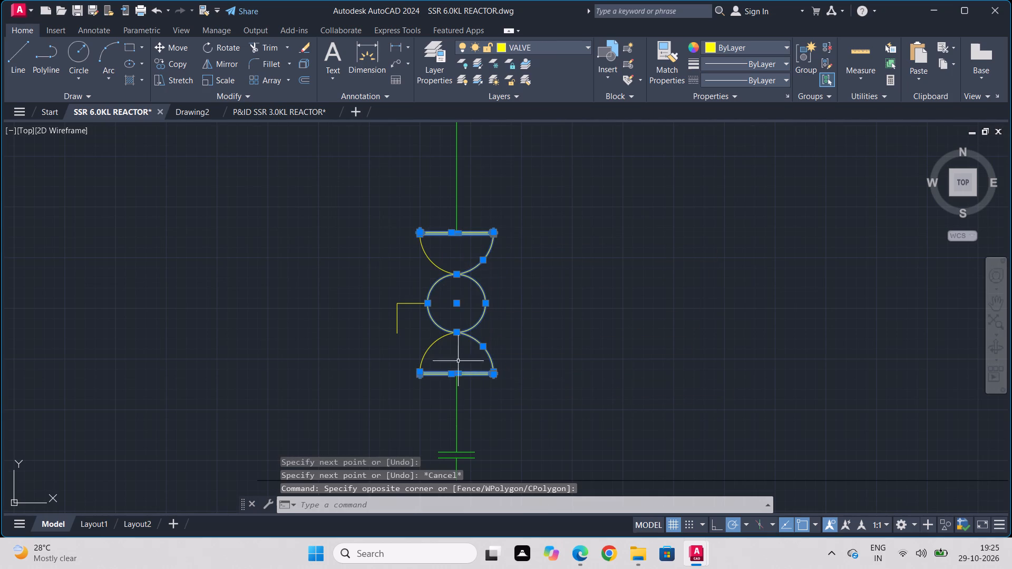
click(433, 212)
click(375, 400)
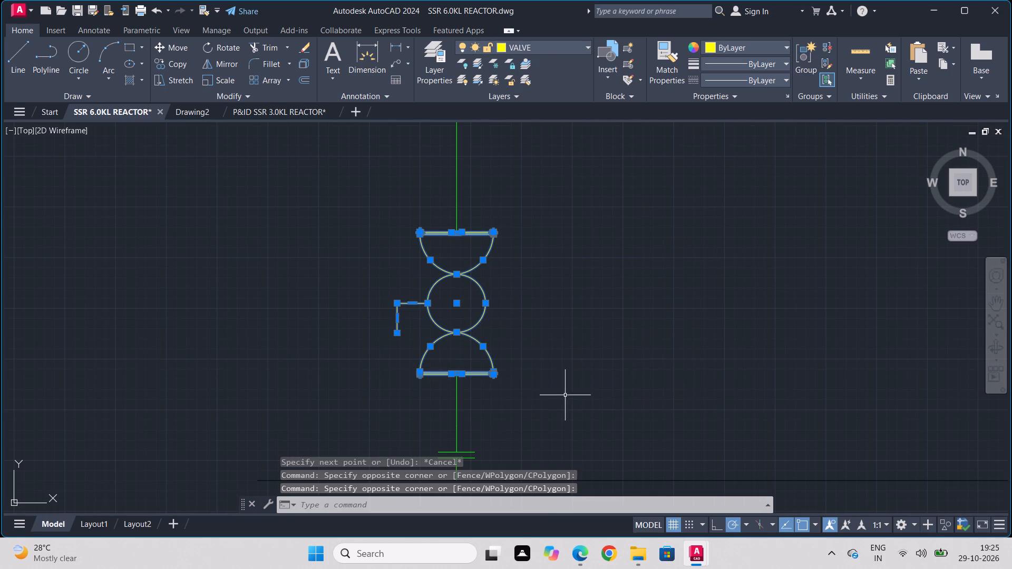
middle_drag(566, 394, 641, 273)
scroll(604, 328, up, 1)
click(649, 262)
click(387, 391)
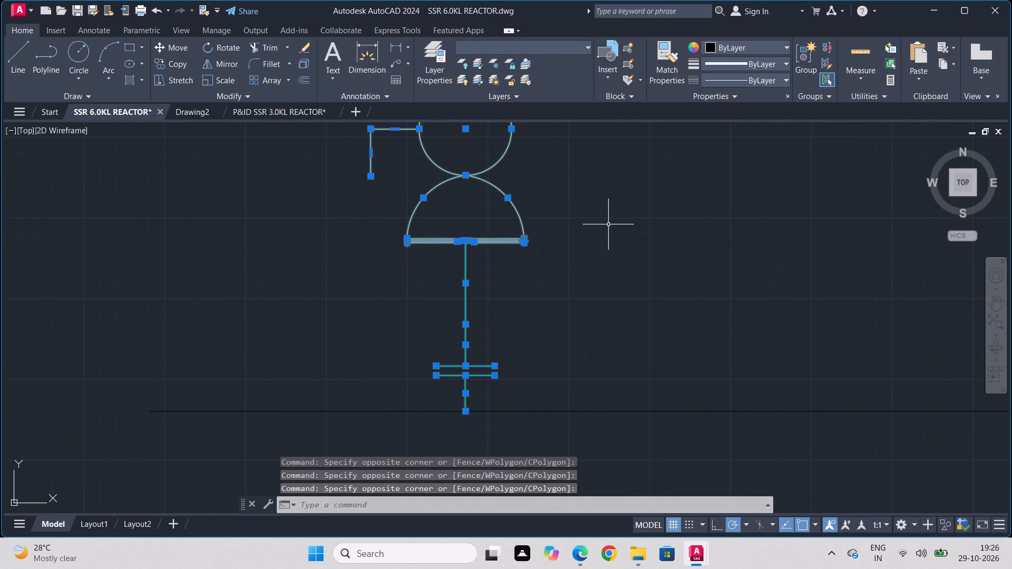
middle_drag(618, 220, 645, 501)
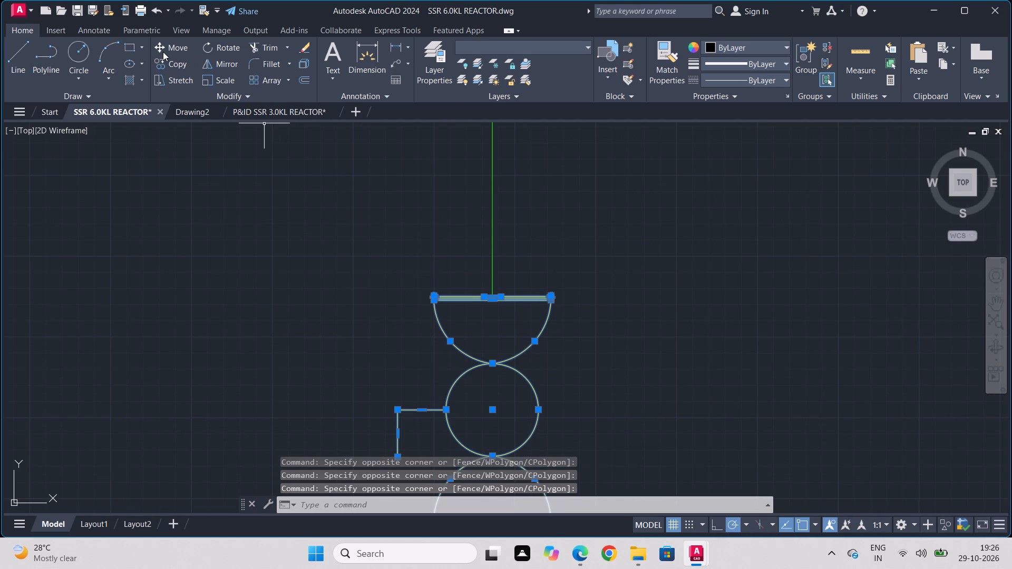
click(171, 49)
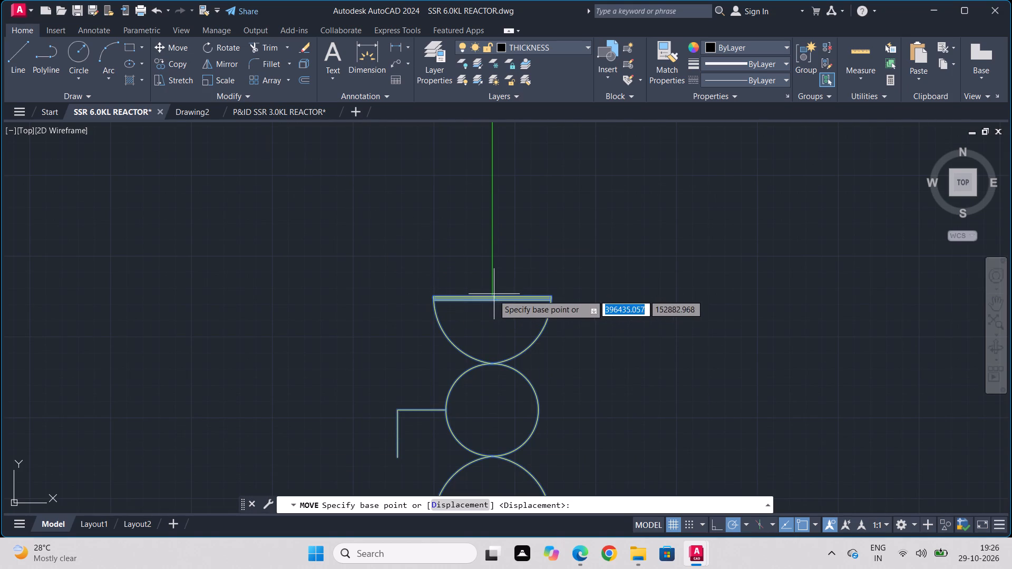
click(493, 295)
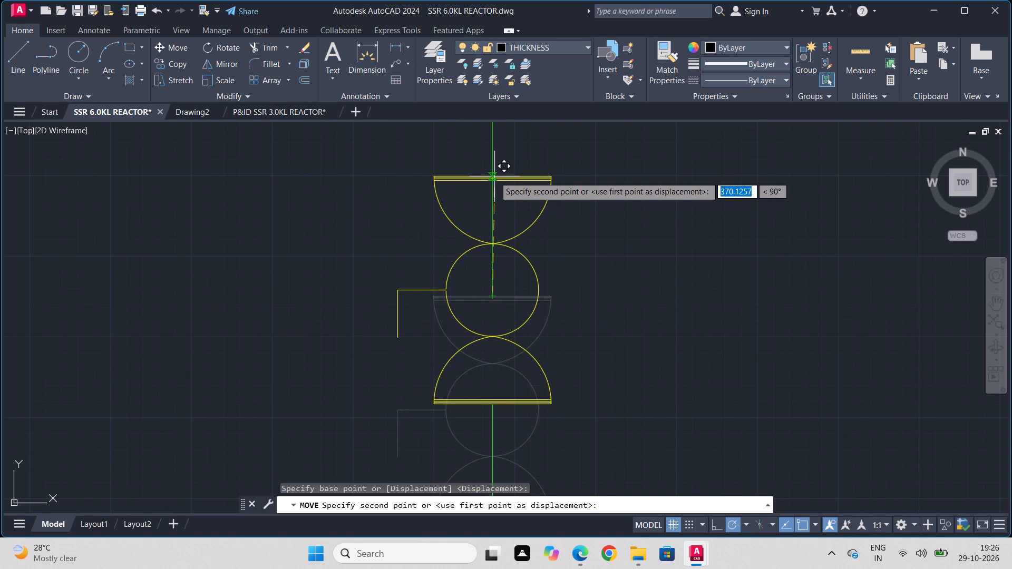
click(491, 165)
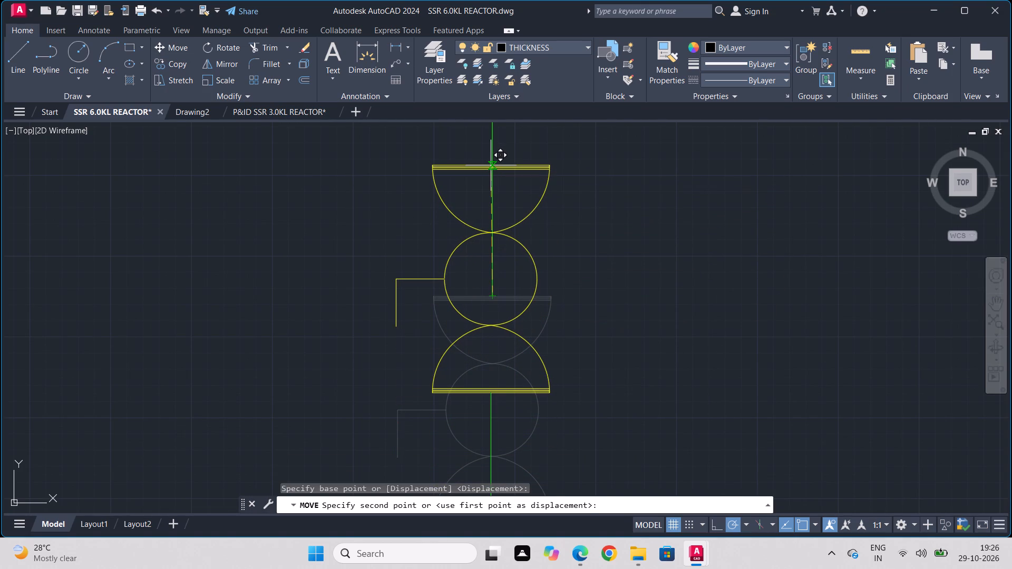
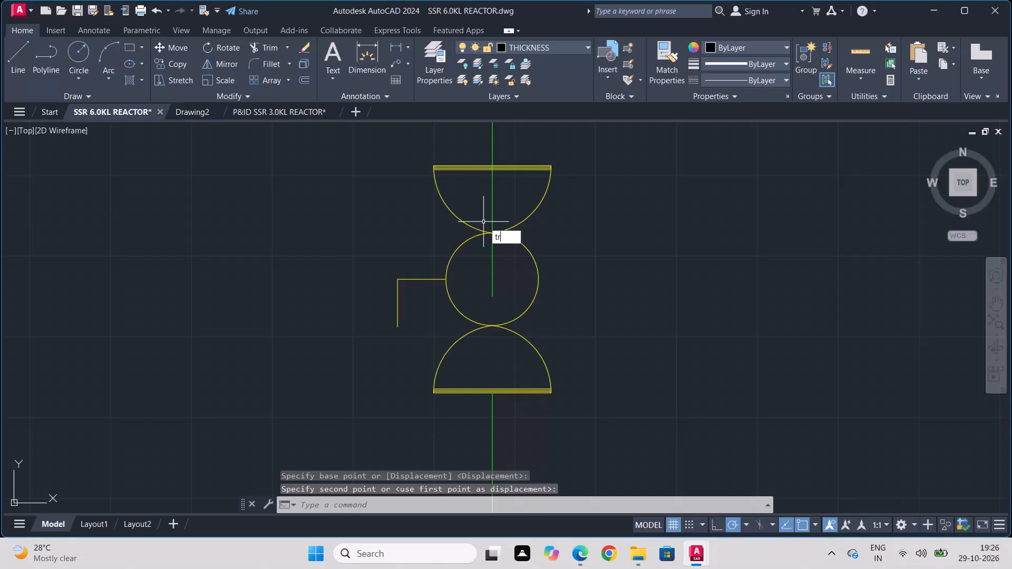
Trim the vertical green process line out of the moved valve's circle, upper half-round and upper flange plate lines.
key(Return)
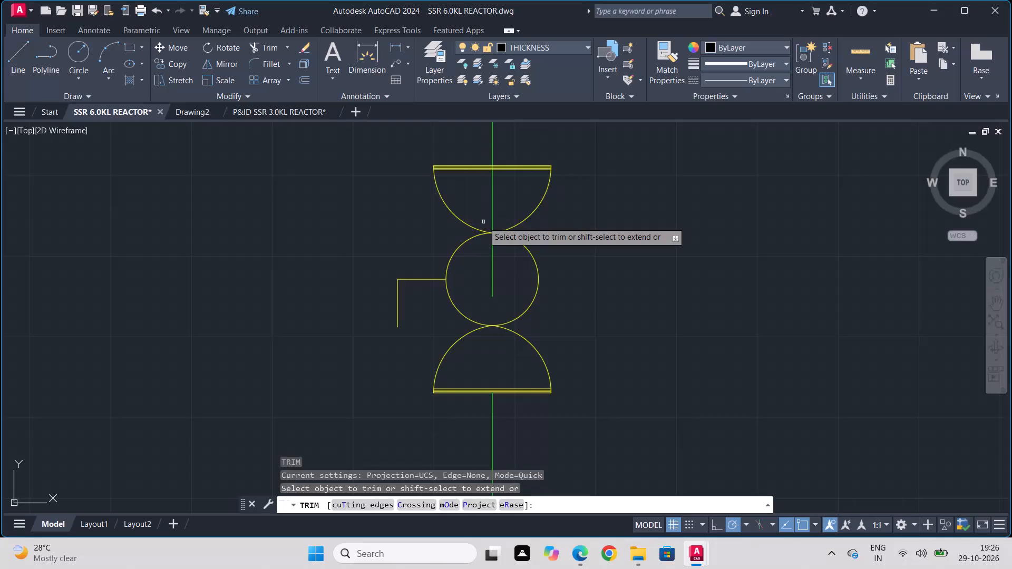
drag(497, 260, 479, 276)
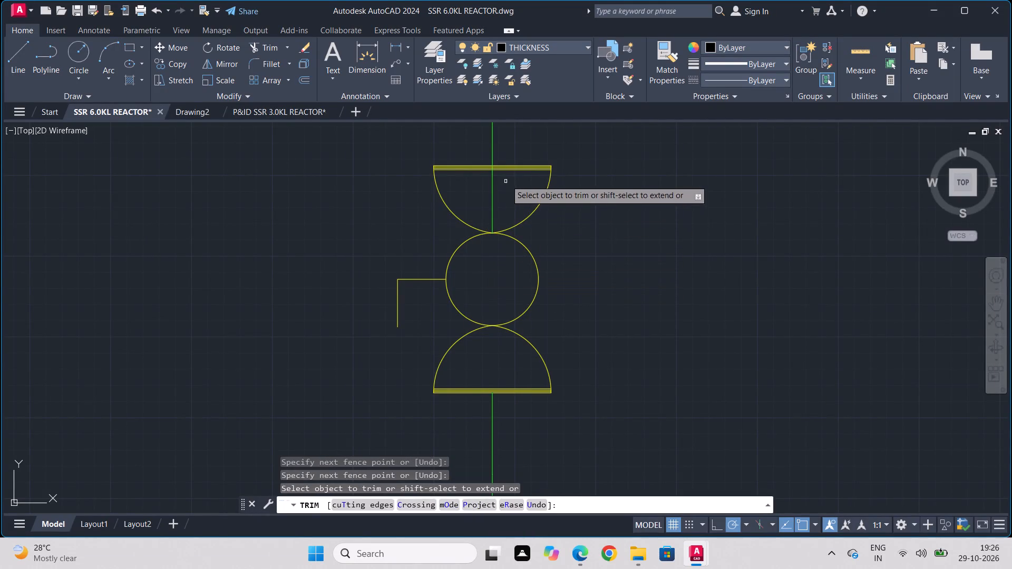
drag(506, 180, 455, 198)
scroll(497, 168, up, 5)
middle_drag(483, 164, 401, 507)
scroll(401, 505, up, 1)
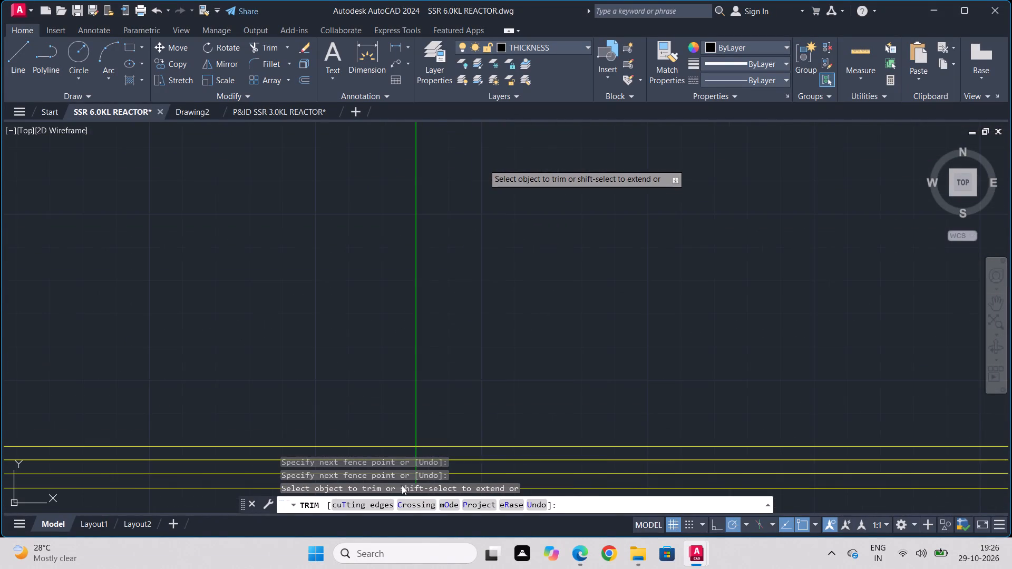
middle_drag(445, 390, 505, 194)
scroll(456, 260, up, 3)
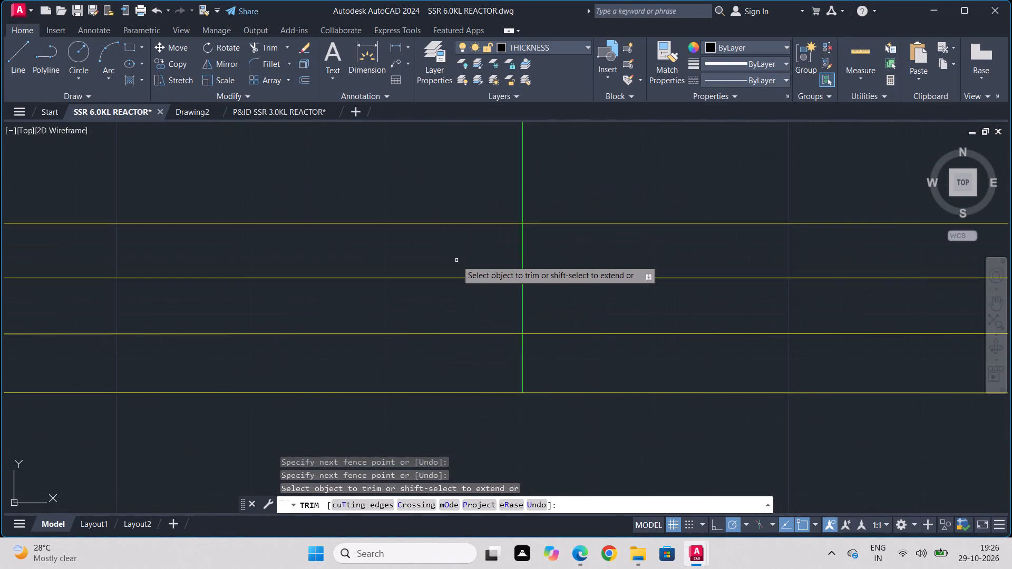
drag(456, 260, 576, 234)
drag(597, 291, 432, 300)
drag(404, 345, 503, 348)
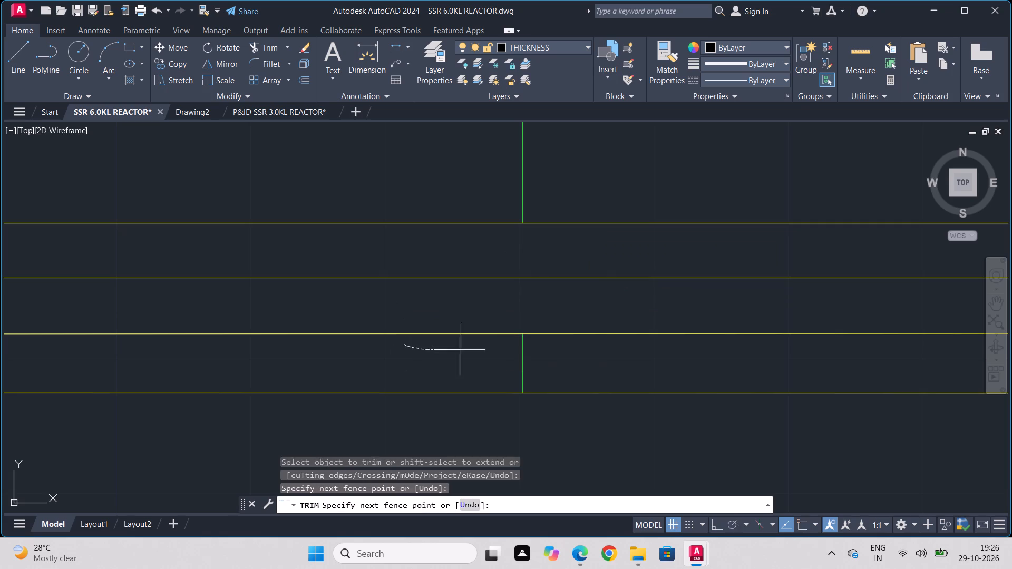
drag(503, 348, 528, 348)
scroll(603, 389, down, 2)
scroll(616, 429, down, 5)
middle_drag(635, 439, 566, 197)
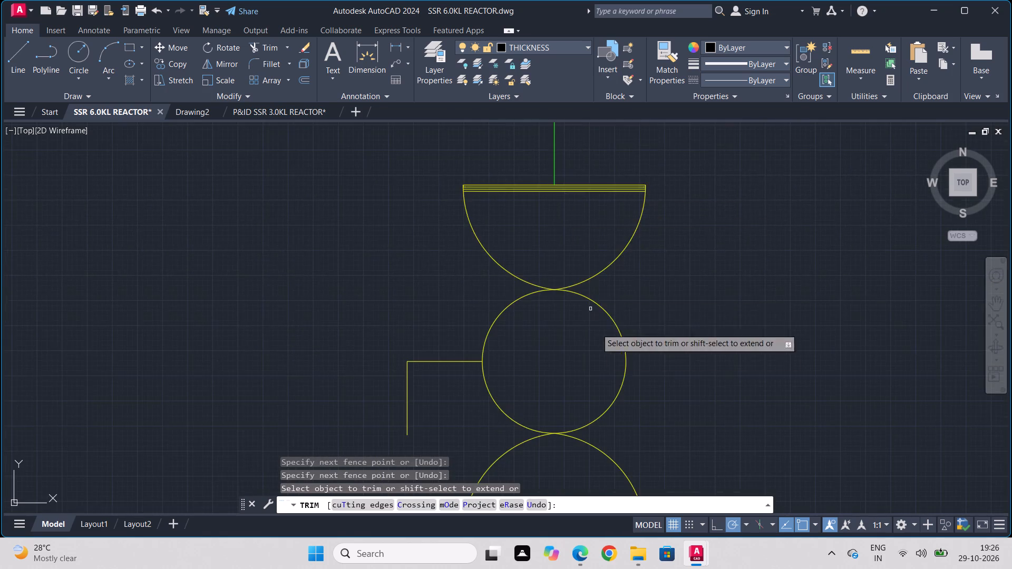
scroll(600, 366, down, 1)
middle_drag(600, 371, 594, 212)
middle_drag(637, 422, 599, 256)
scroll(599, 253, down, 2)
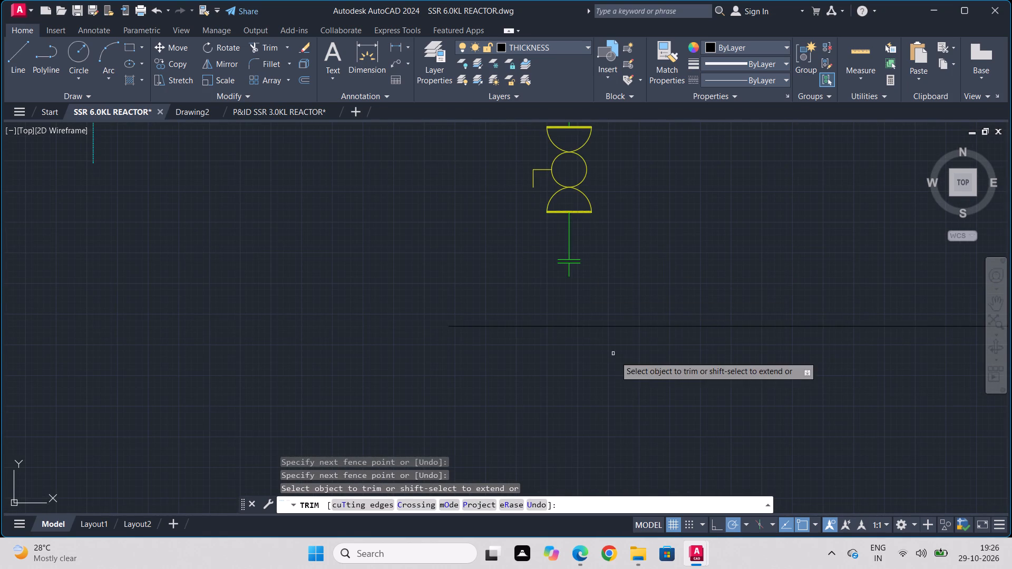
key(Escape)
Move the thick horizontal header line up to the lower end of the flange pair's bottom stub.
drag(662, 285, 627, 318)
click(456, 403)
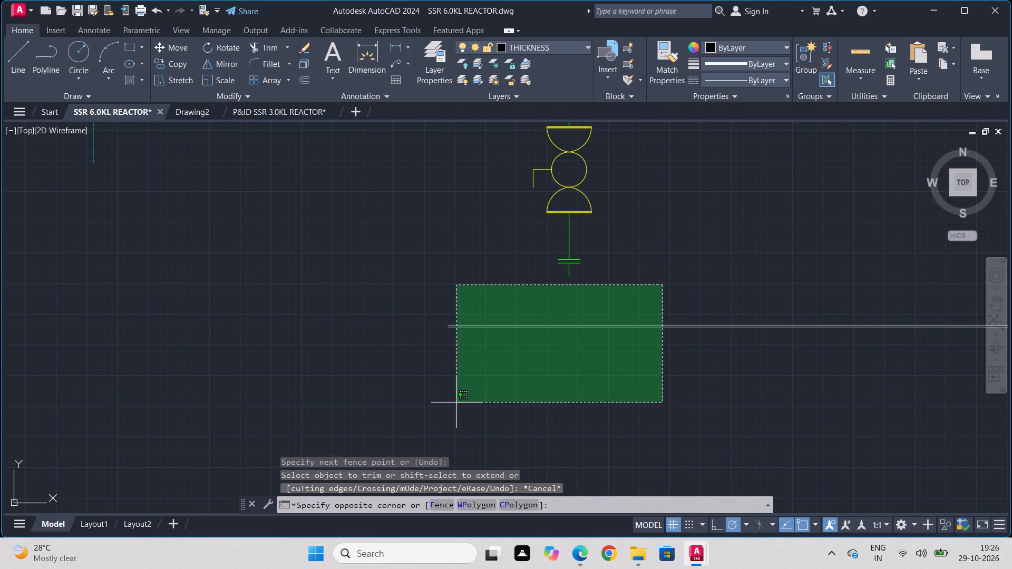
click(176, 47)
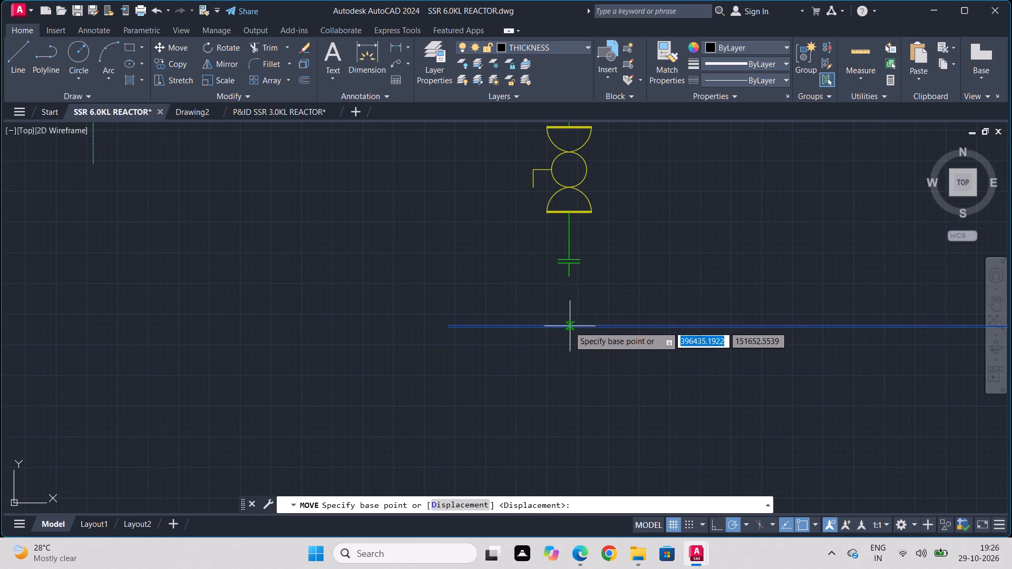
click(567, 327)
click(571, 279)
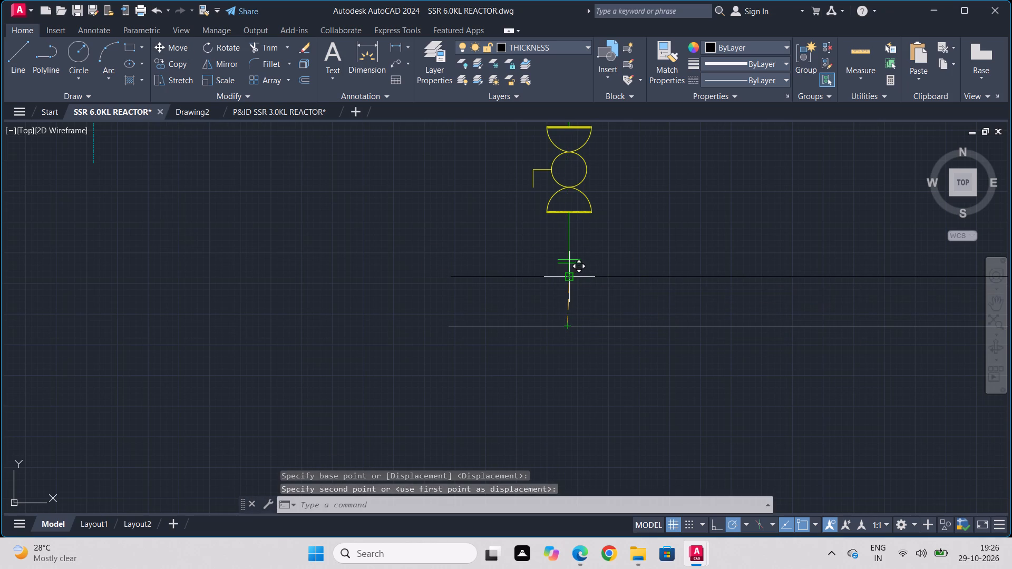
Stretch the right end of the horizontal header line straight outward to nearly double the line's length.
scroll(480, 335, down, 2)
scroll(559, 390, down, 2)
scroll(577, 363, up, 4)
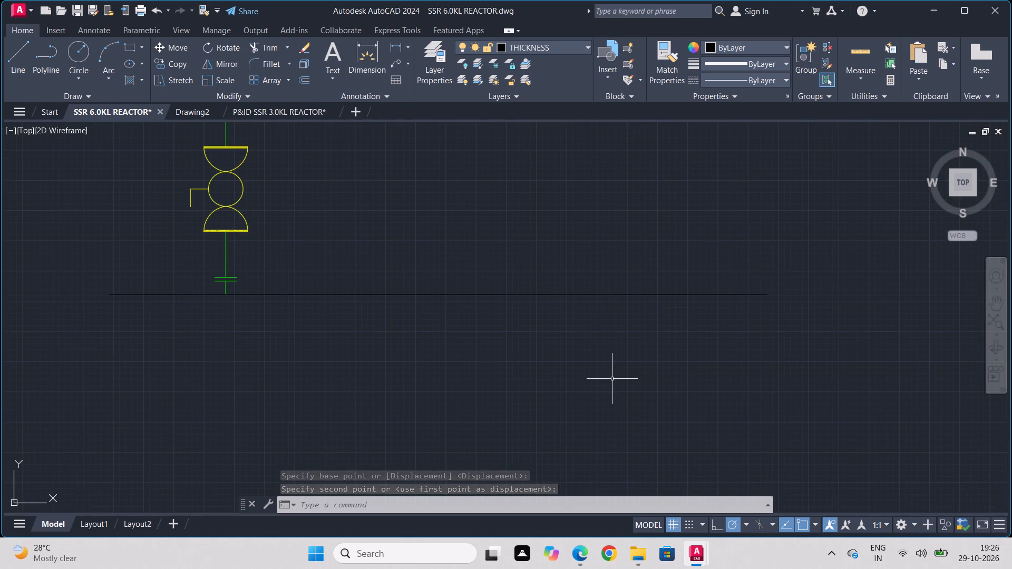
scroll(612, 379, down, 3)
scroll(679, 345, down, 1)
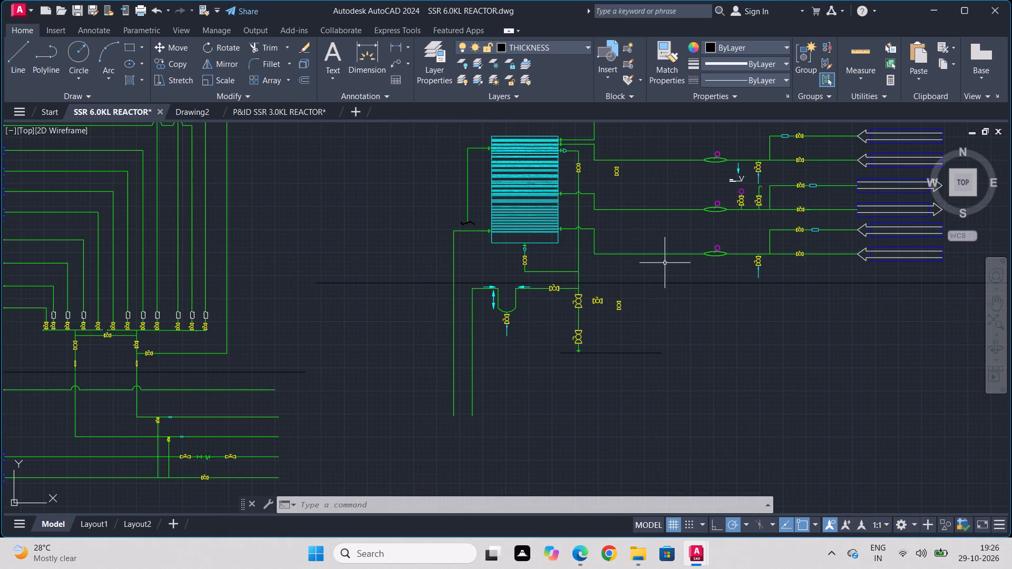
scroll(664, 362, up, 2)
click(653, 336)
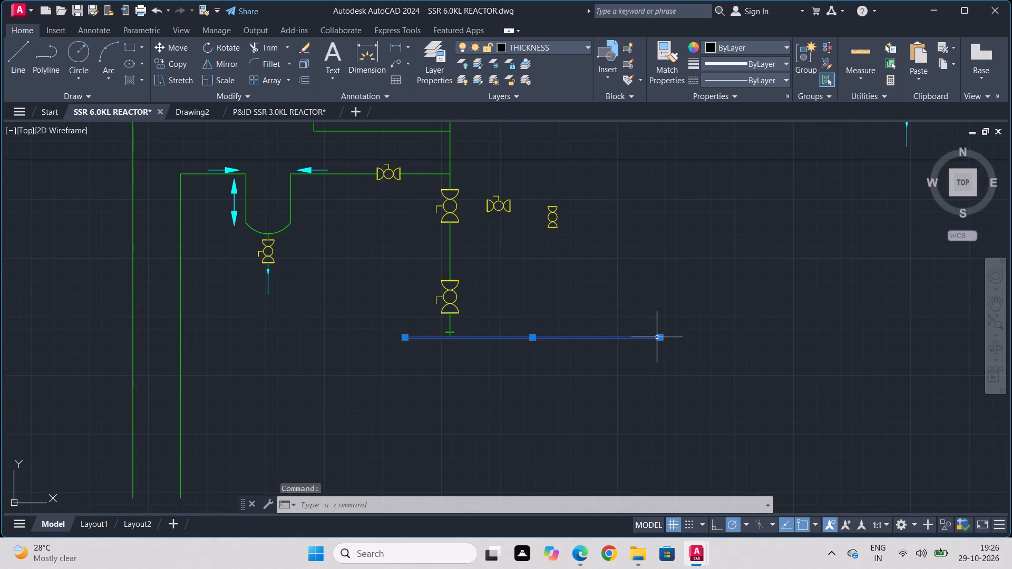
click(662, 338)
click(903, 341)
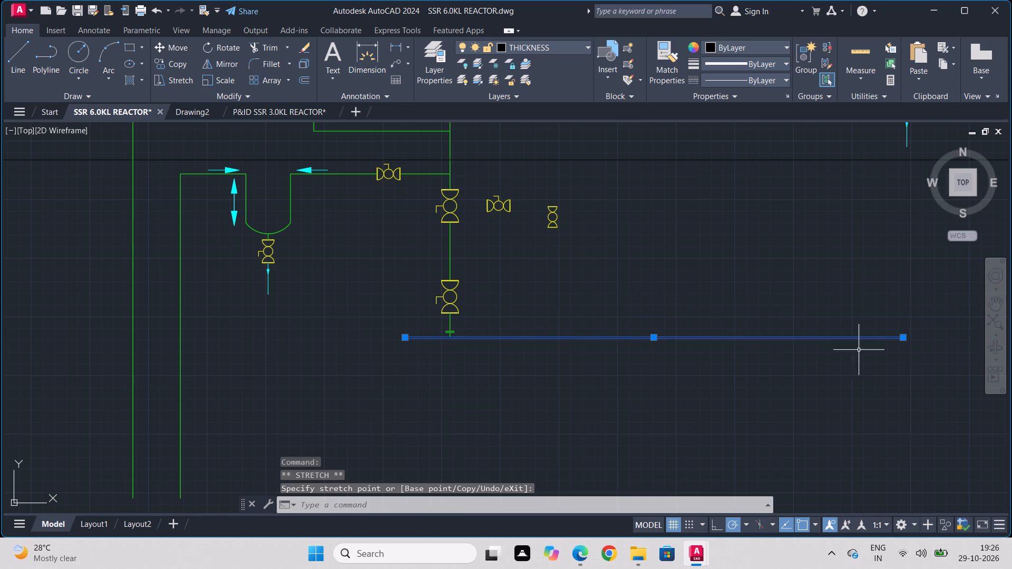
key(Escape)
Set the linetype of the horizontal header line to the dashed ACAD linetype.
click(690, 323)
click(599, 408)
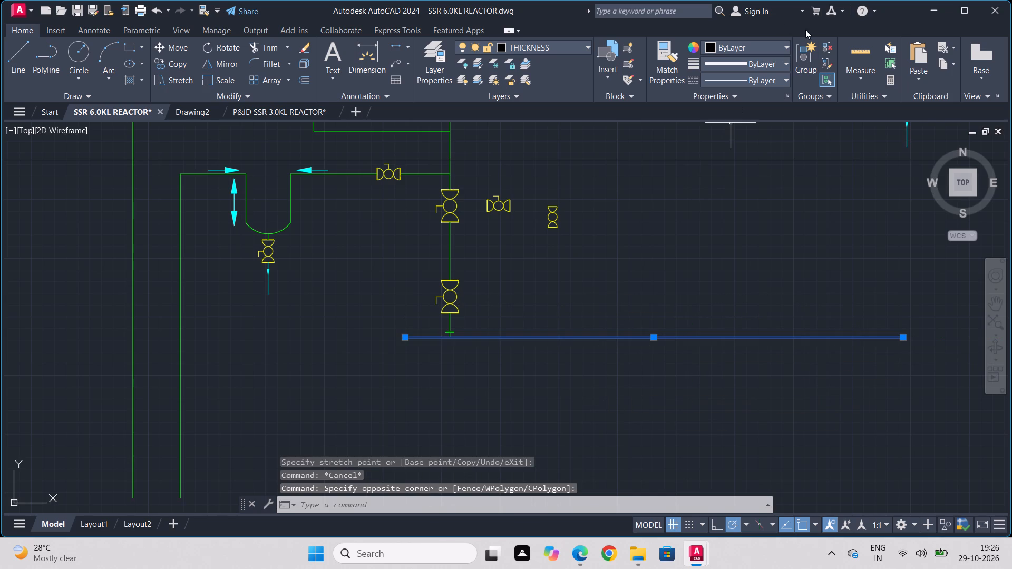
click(785, 81)
click(762, 129)
Make SIGNAL -LINE the current layer and close the layer manager.
click(437, 57)
scroll(453, 91, down, 1)
scroll(453, 91, up, 1)
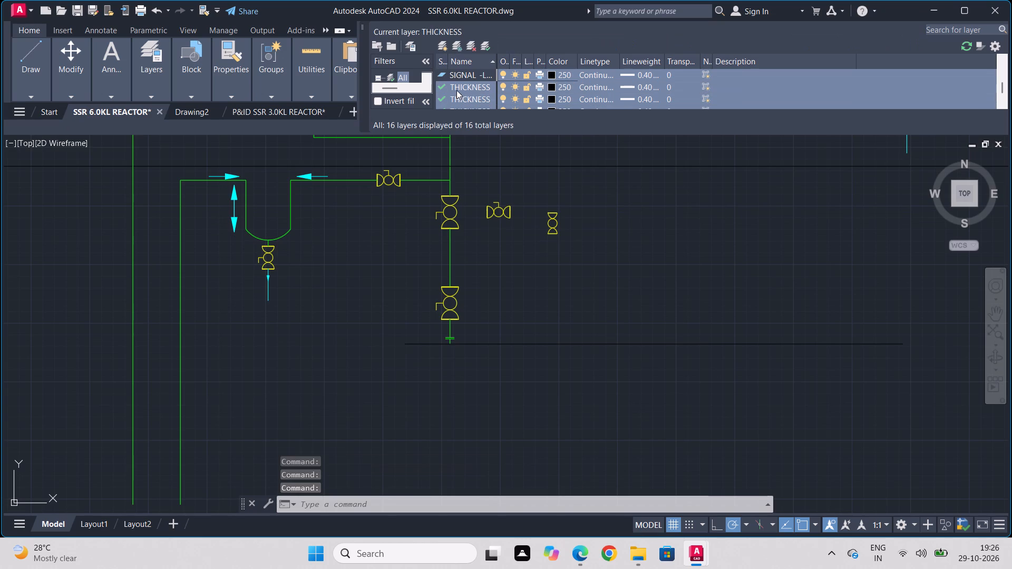
double_click(442, 77)
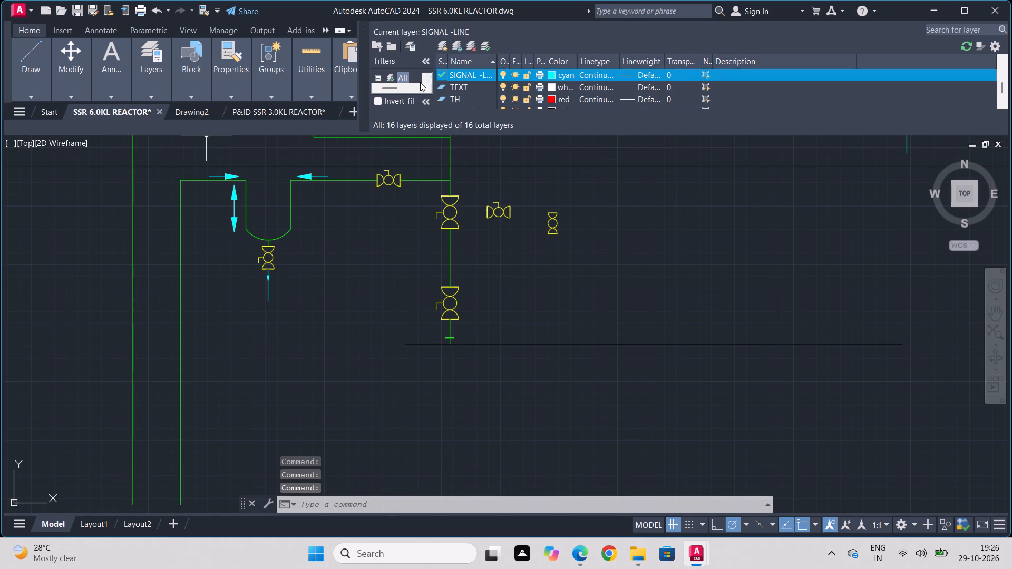
click(364, 27)
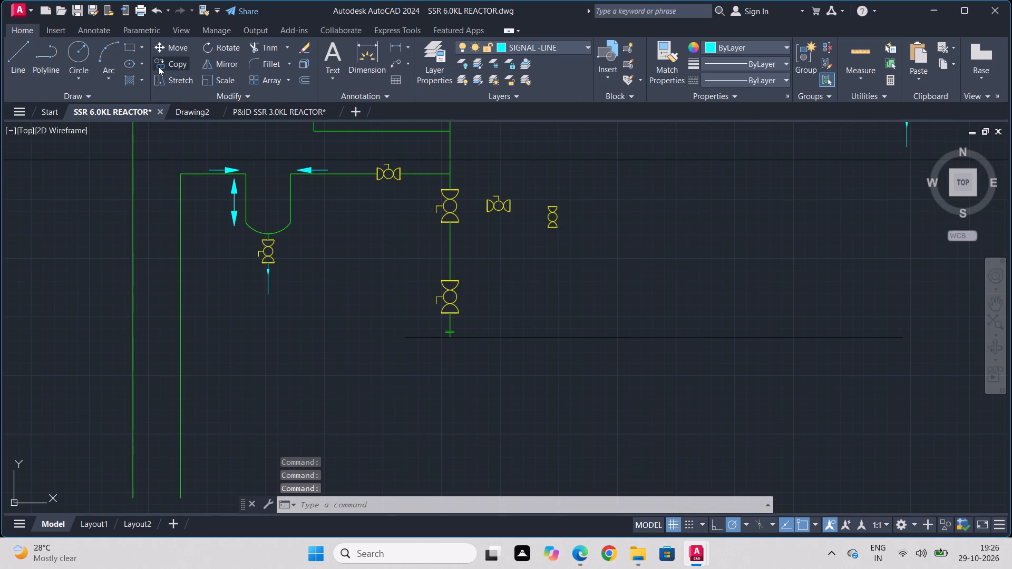
Draw a rectangle about 1,900 units wide and 2,500 units tall just below the horizontal header line.
click(129, 48)
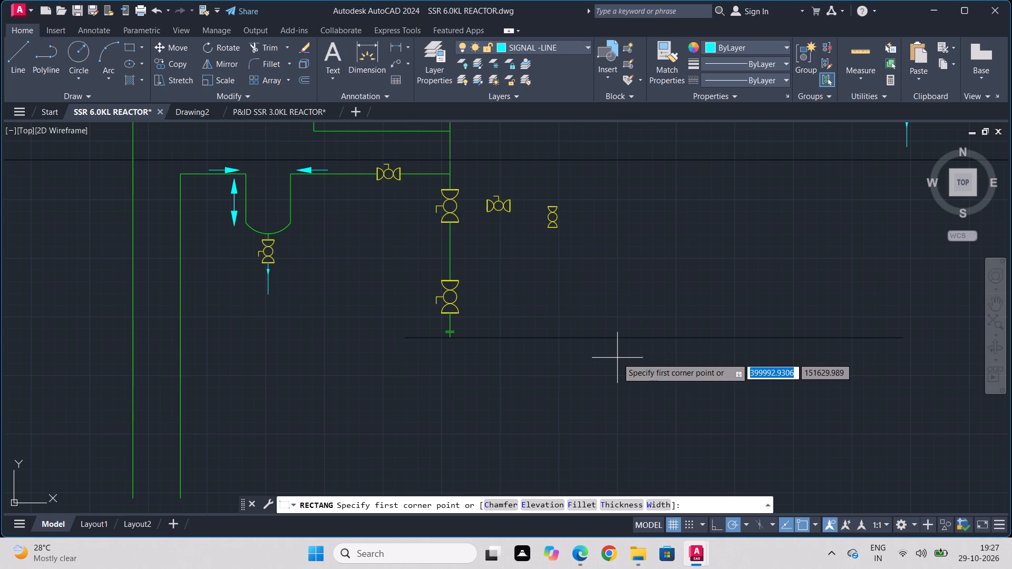
click(660, 354)
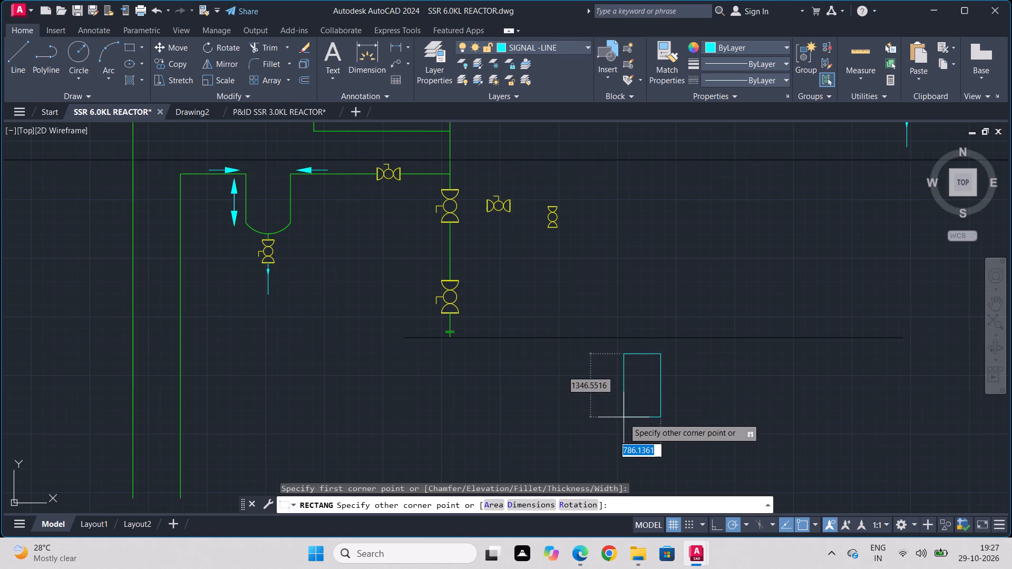
middle_drag(622, 418, 564, 242)
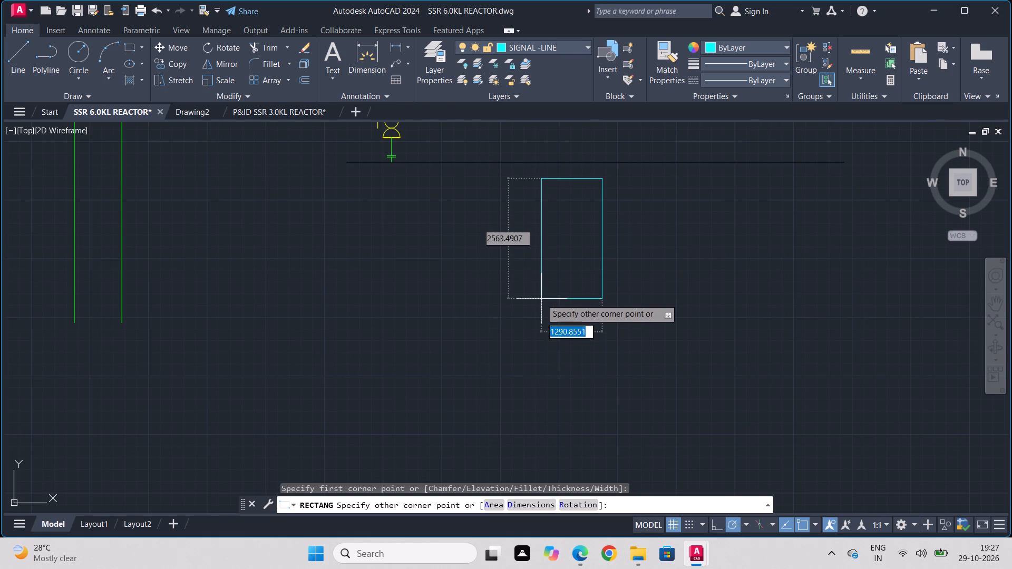
click(513, 295)
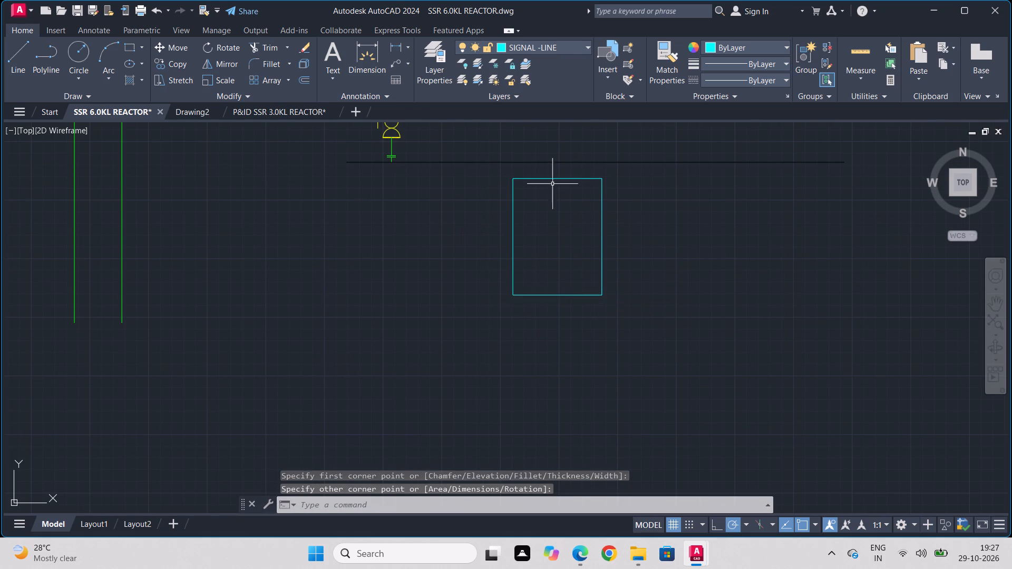
Draw a three-point arc through the rectangle's two upper corners, ending beyond its right side.
click(97, 52)
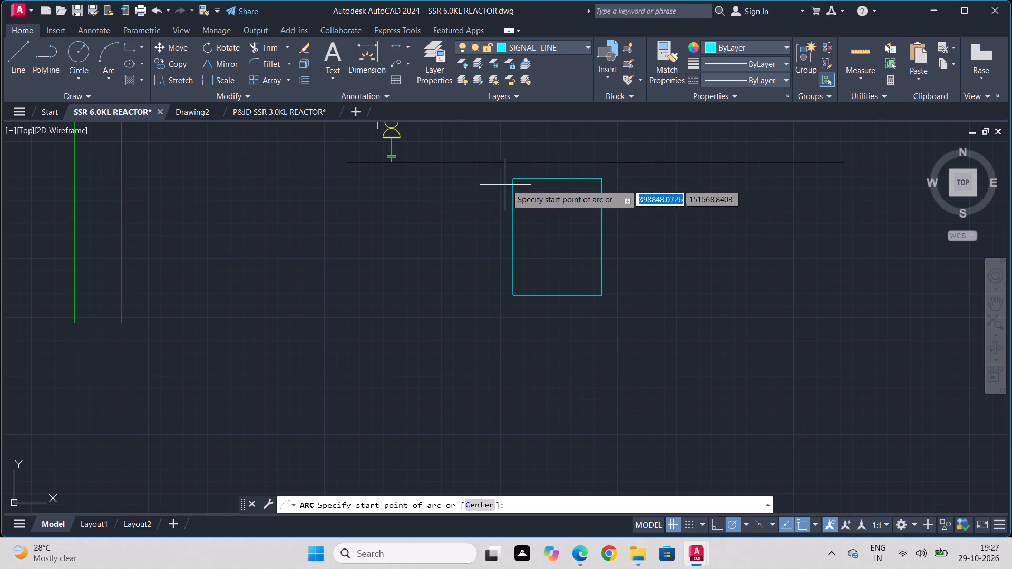
click(513, 180)
click(601, 178)
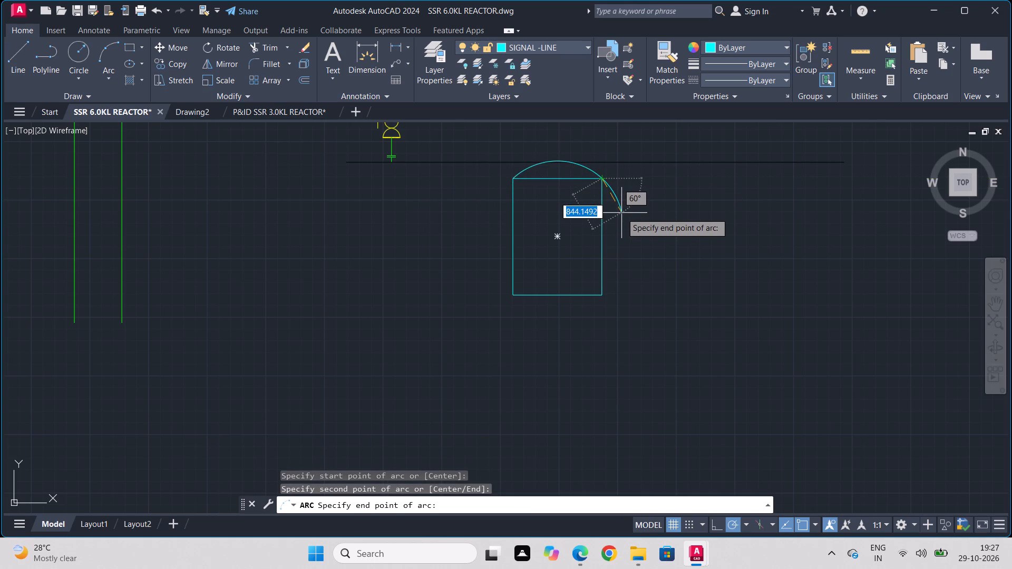
click(621, 213)
Mirror the arc about the rectangle's horizontal centreline to its lower end, keeping the original arc.
click(590, 168)
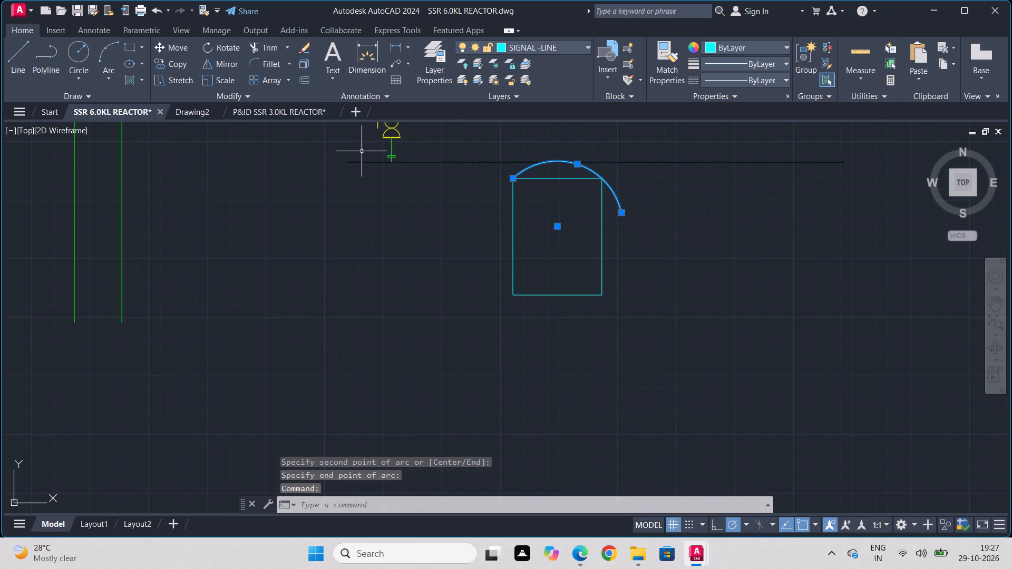
click(208, 65)
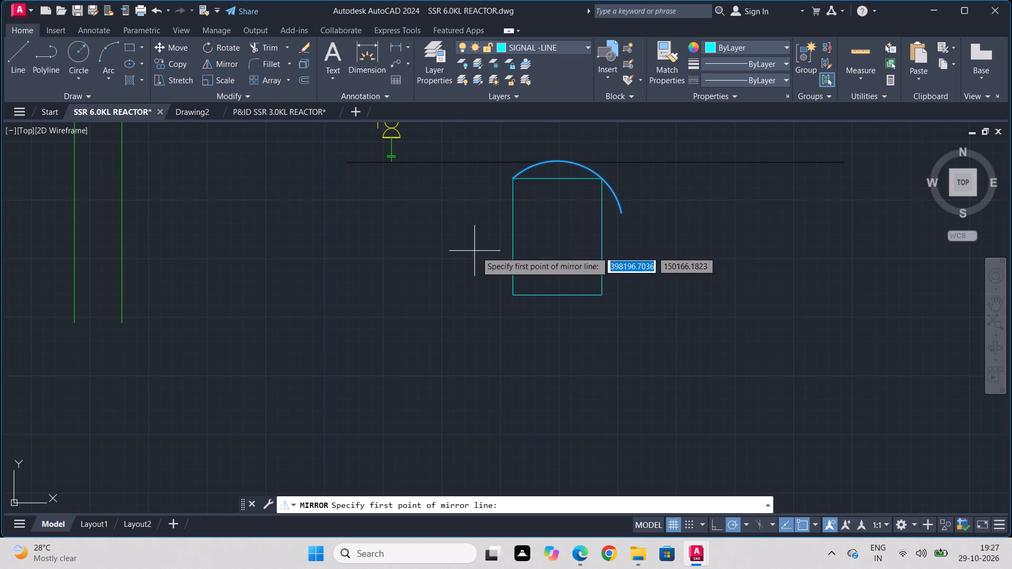
click(513, 236)
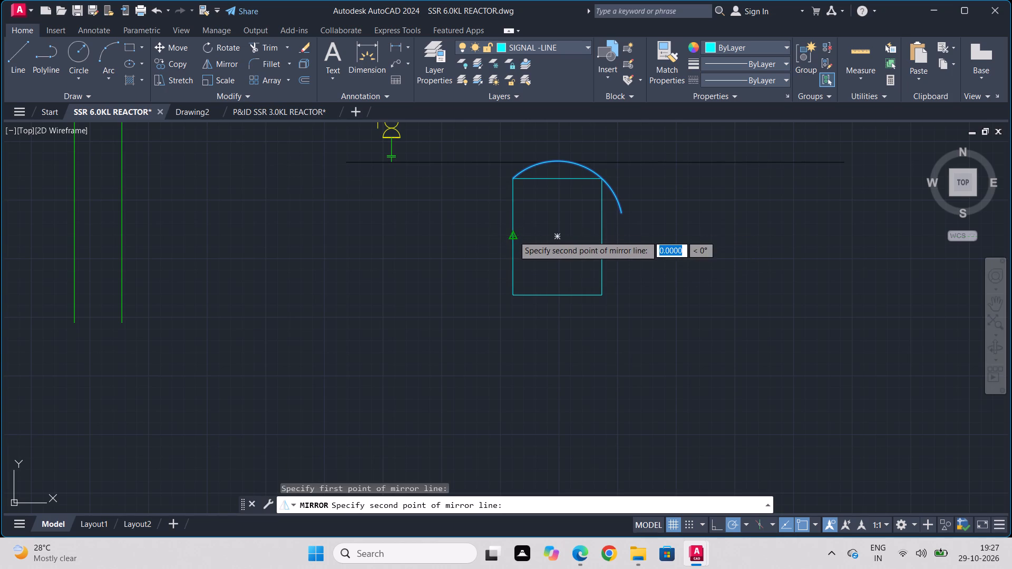
click(673, 234)
drag(692, 277, 673, 234)
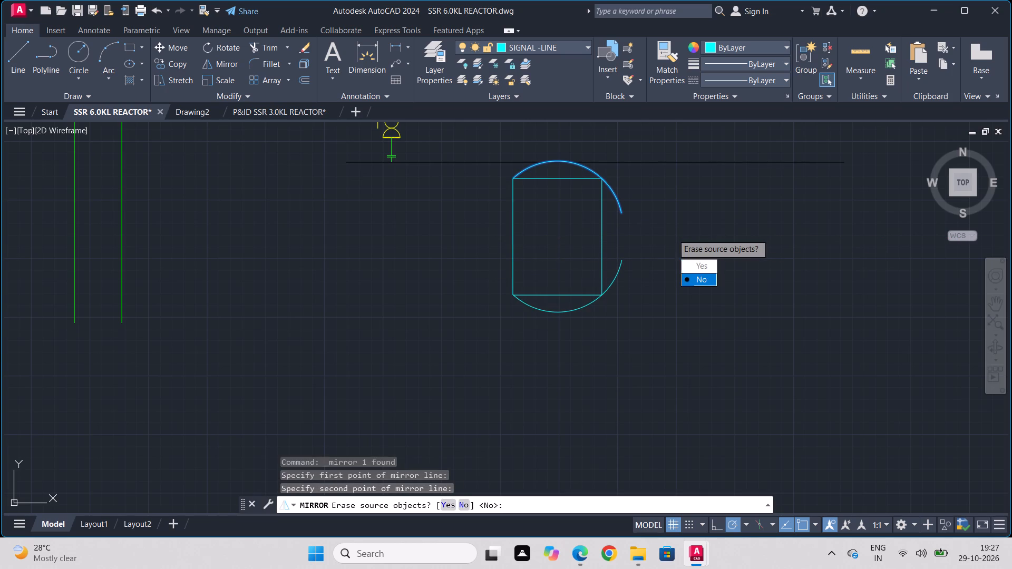
Trim the two arc tails beyond the right side and the rectangle's upper and lower edges to leave a domed vessel outline.
click(261, 51)
scroll(624, 211, up, 2)
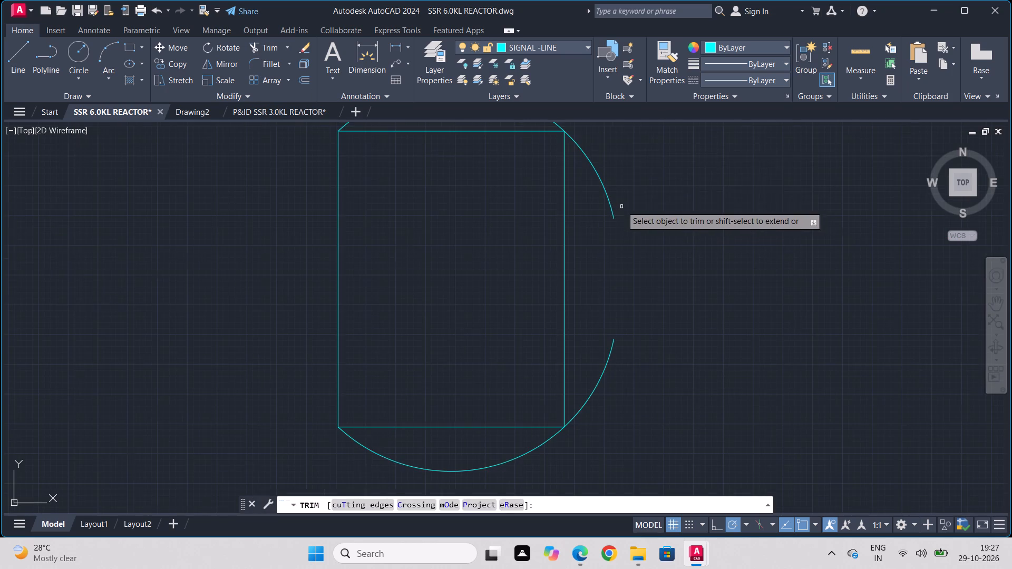
drag(617, 144, 582, 252)
drag(513, 126, 496, 154)
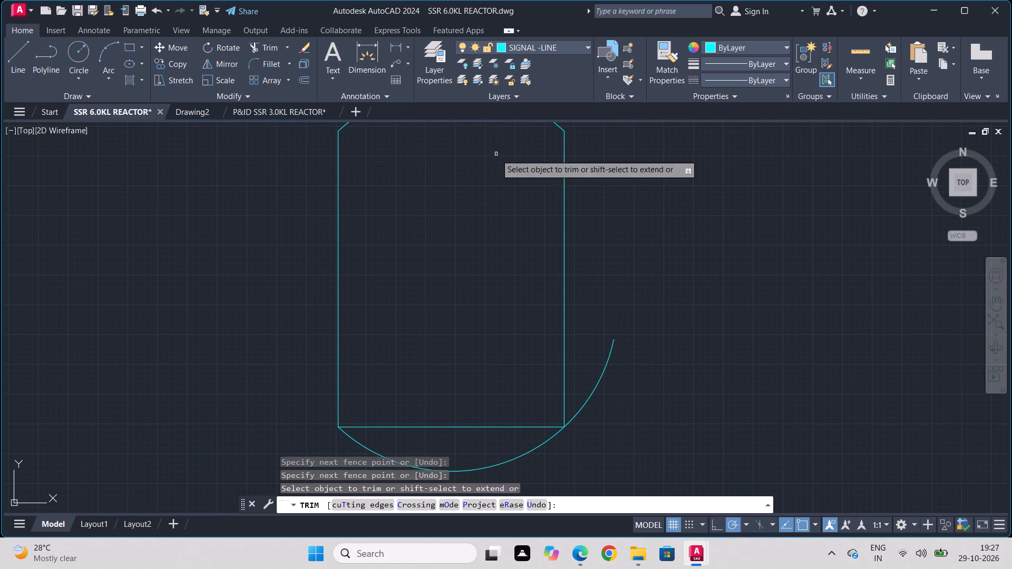
drag(445, 335, 441, 448)
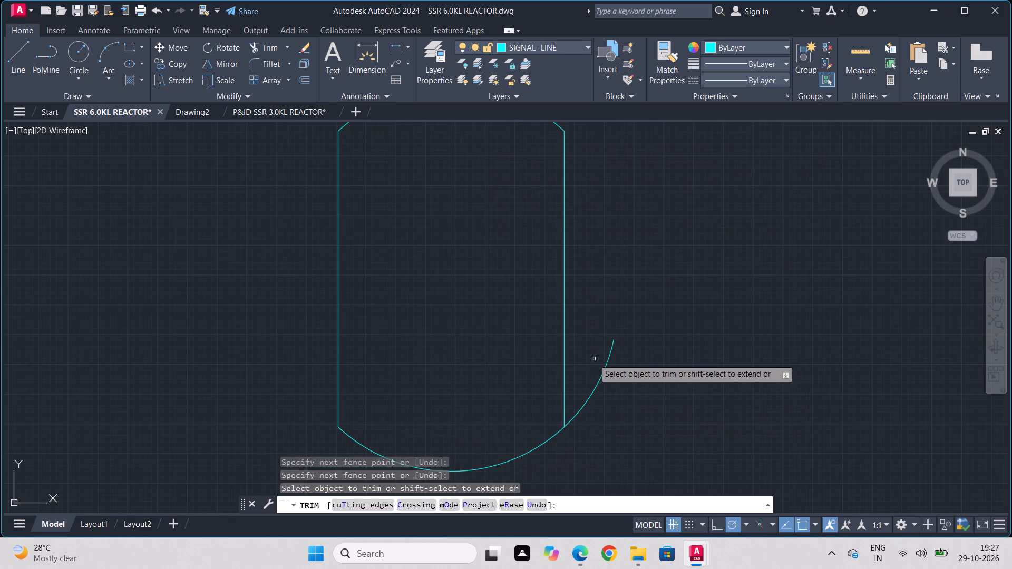
drag(593, 359, 655, 413)
scroll(682, 412, down, 2)
scroll(677, 415, up, 1)
scroll(661, 425, down, 1)
middle_drag(661, 425, 731, 362)
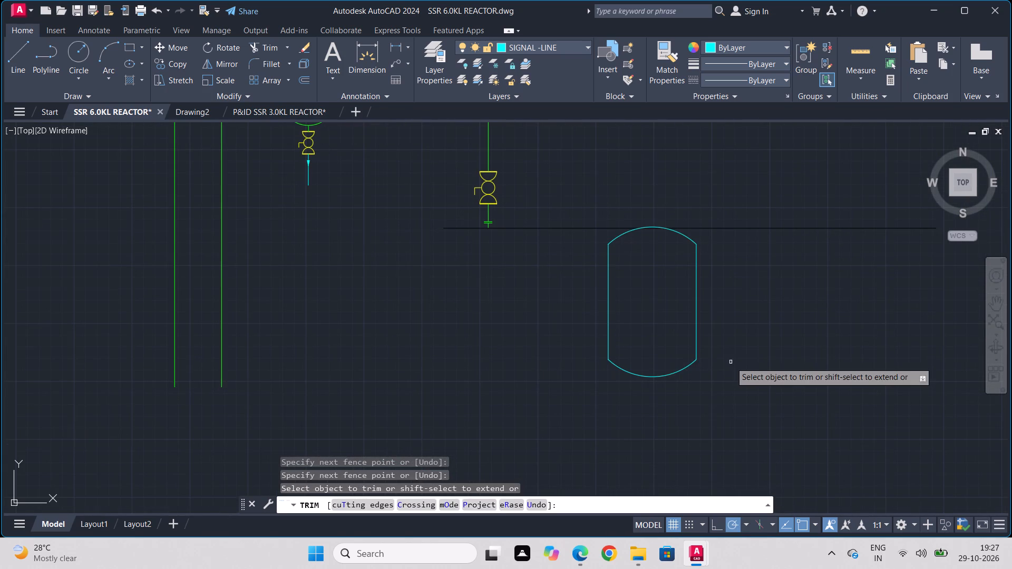
key(Escape)
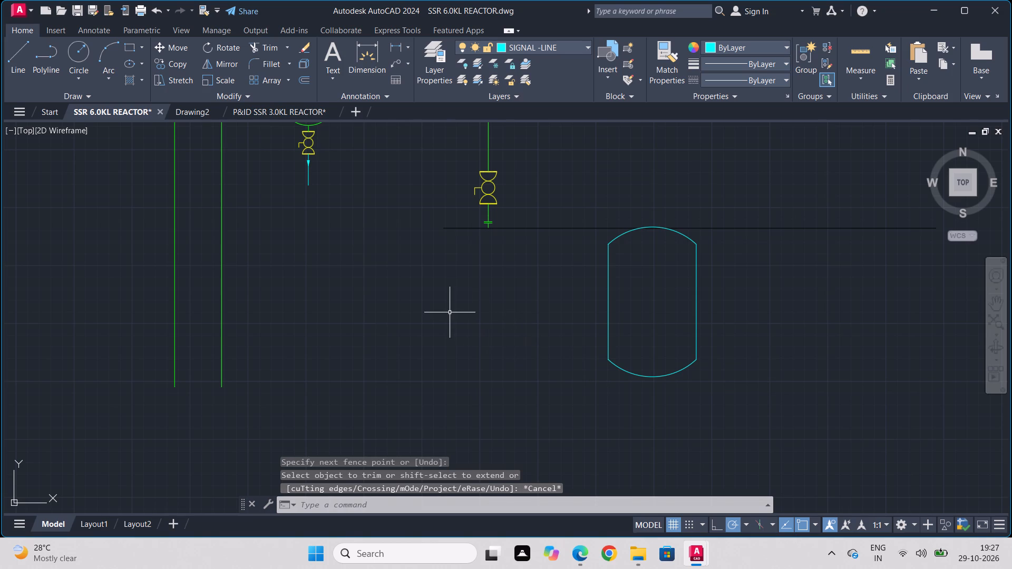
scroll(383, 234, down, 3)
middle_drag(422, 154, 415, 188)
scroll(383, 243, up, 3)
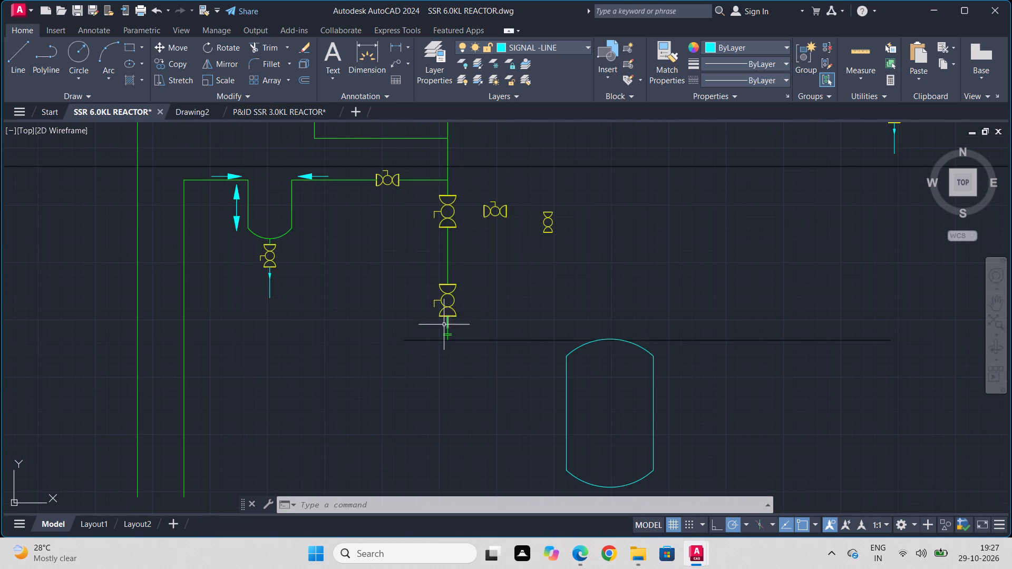
Copy the flange pair below the lower in-line valve into the open space beside the domed vessel's left wall.
scroll(442, 352, up, 3)
click(468, 279)
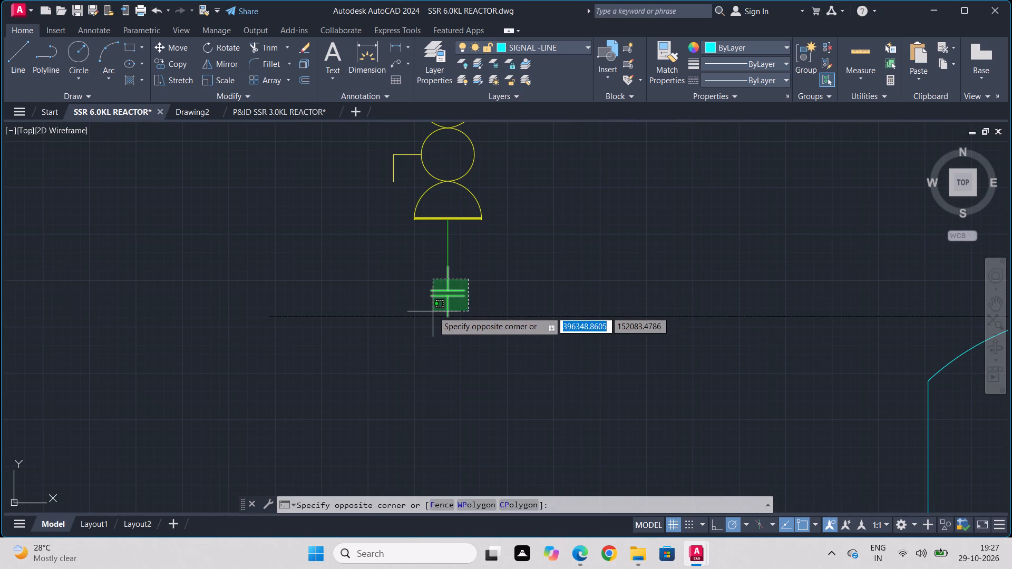
click(433, 310)
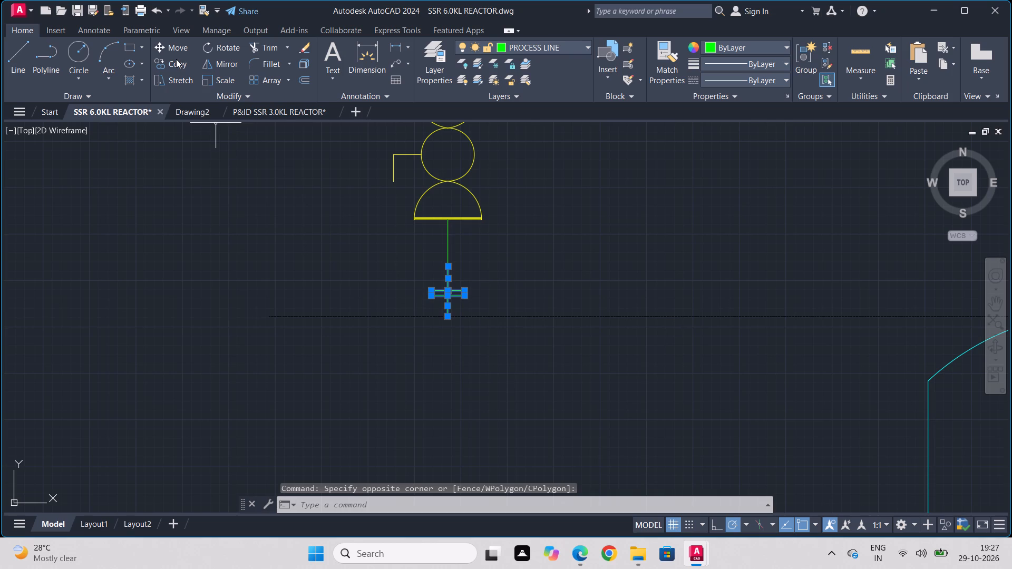
click(176, 59)
drag(446, 312, 451, 319)
scroll(833, 445, down, 1)
middle_drag(832, 446, 707, 352)
click(705, 357)
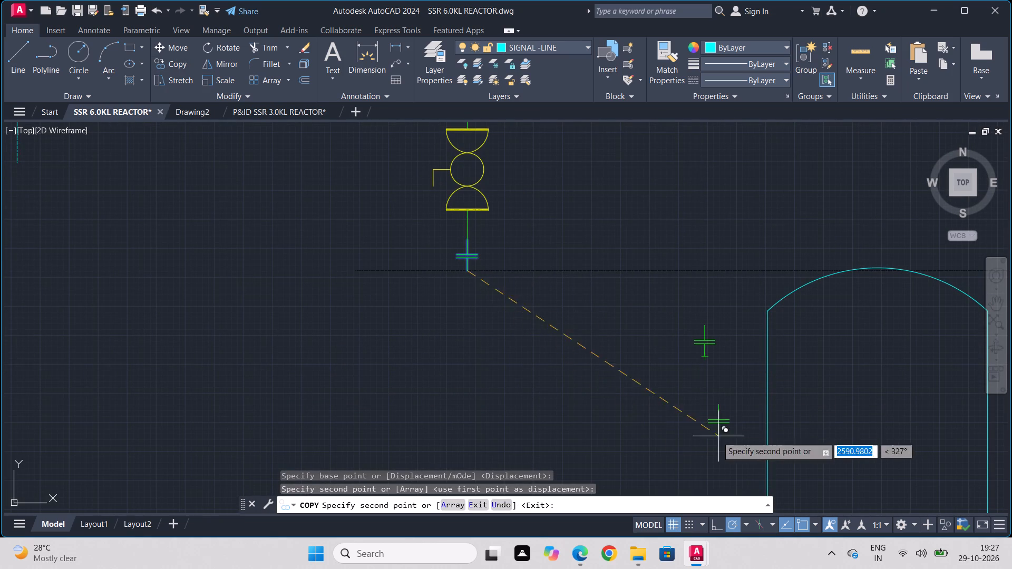
key(Escape)
Rotate the copied flange pair 90° counterclockwise about its lower end so it lies horizontally.
click(732, 330)
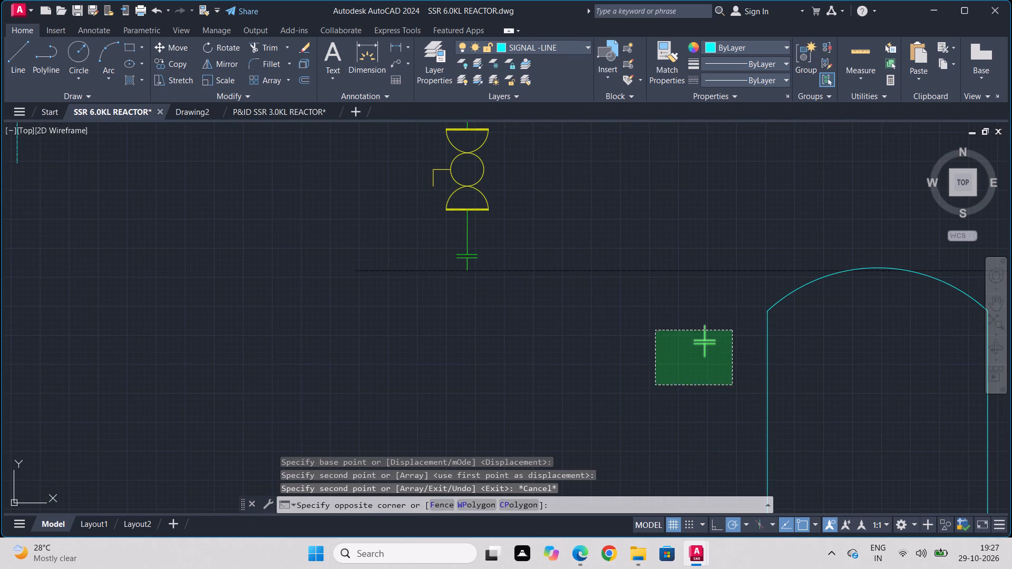
click(655, 385)
click(212, 49)
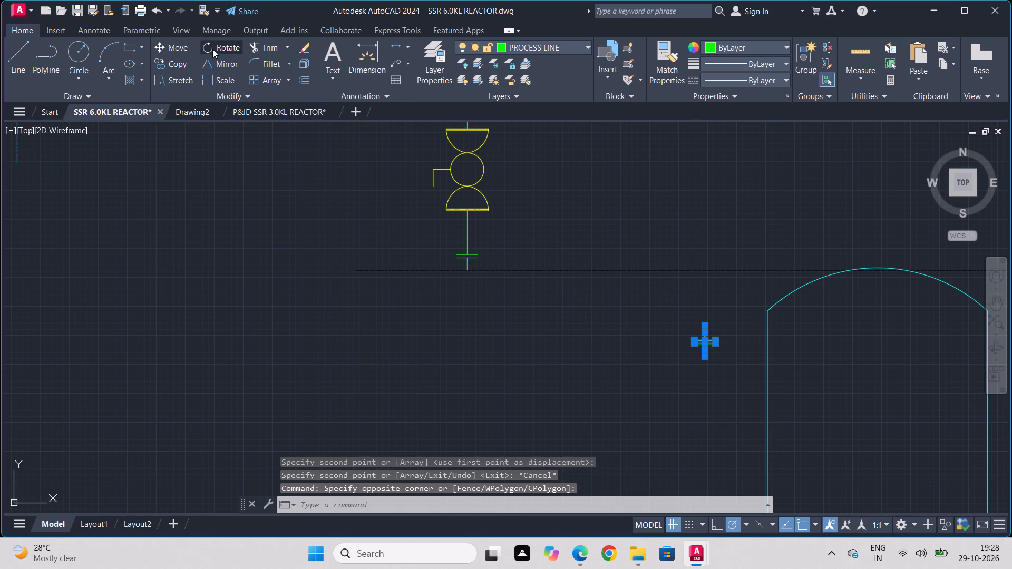
click(705, 360)
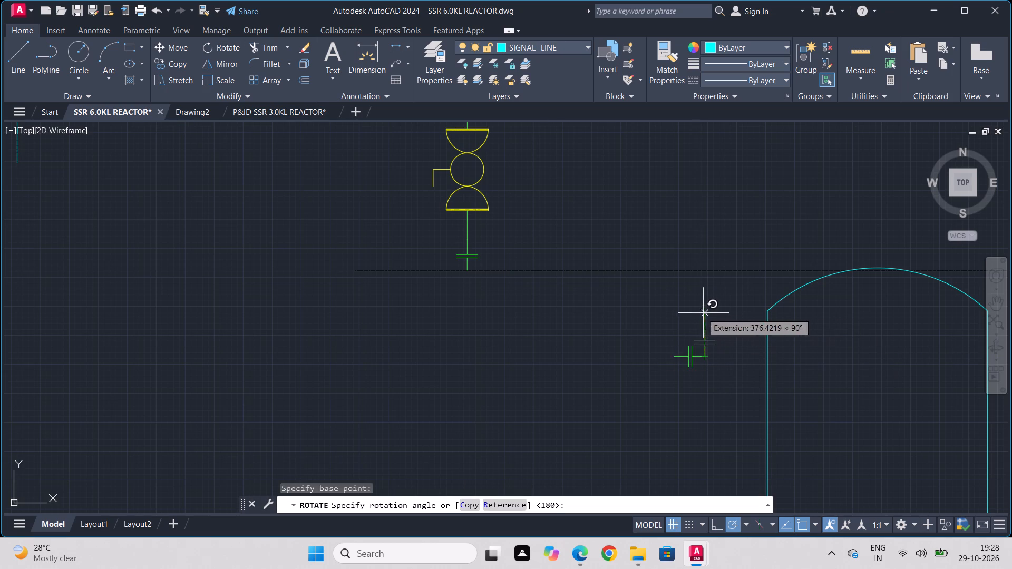
click(703, 312)
Move the horizontal flange pair so its right end meets the upper part of the vessel's left wall.
drag(712, 315, 693, 333)
click(608, 410)
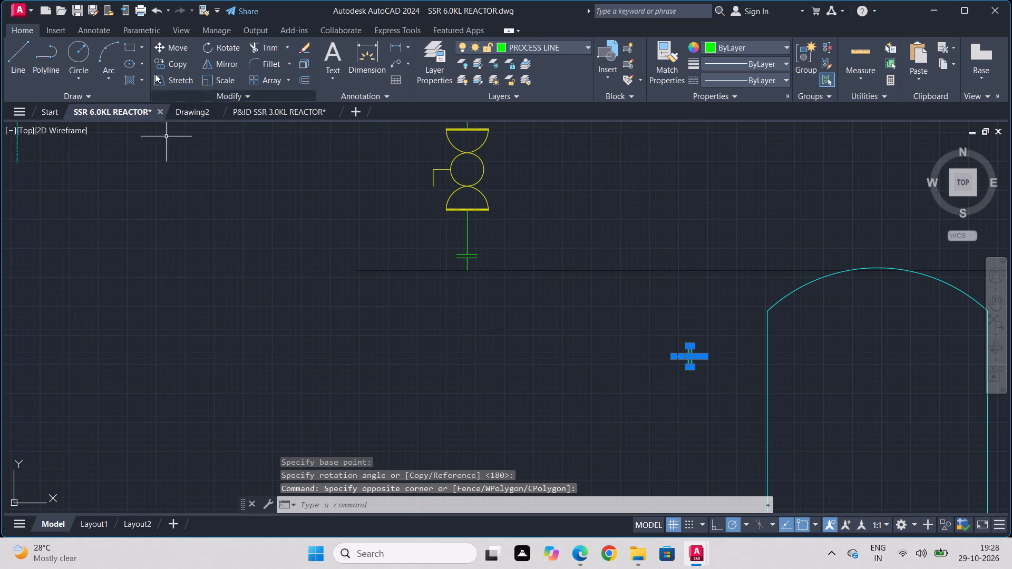
click(169, 43)
click(703, 354)
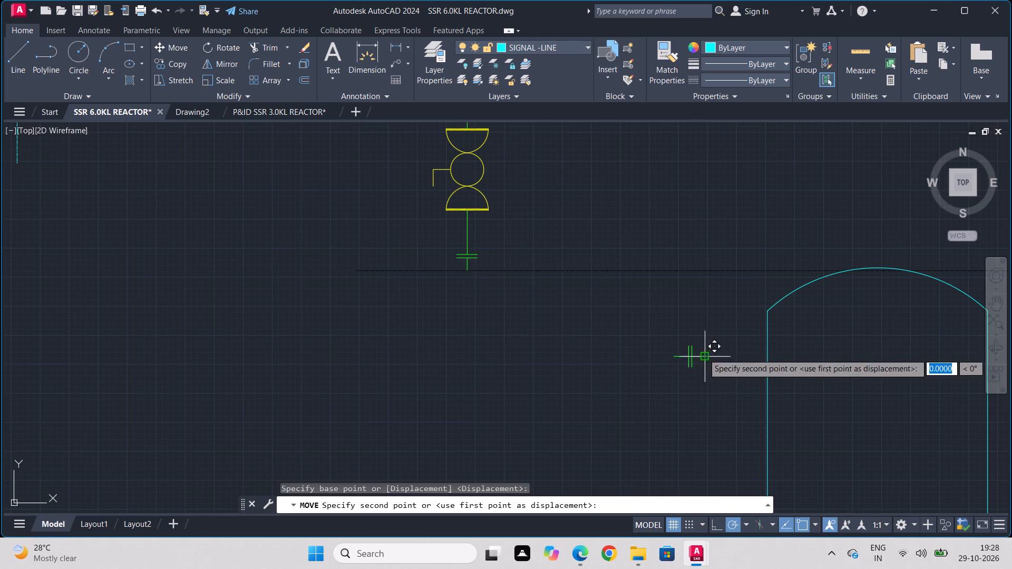
click(765, 355)
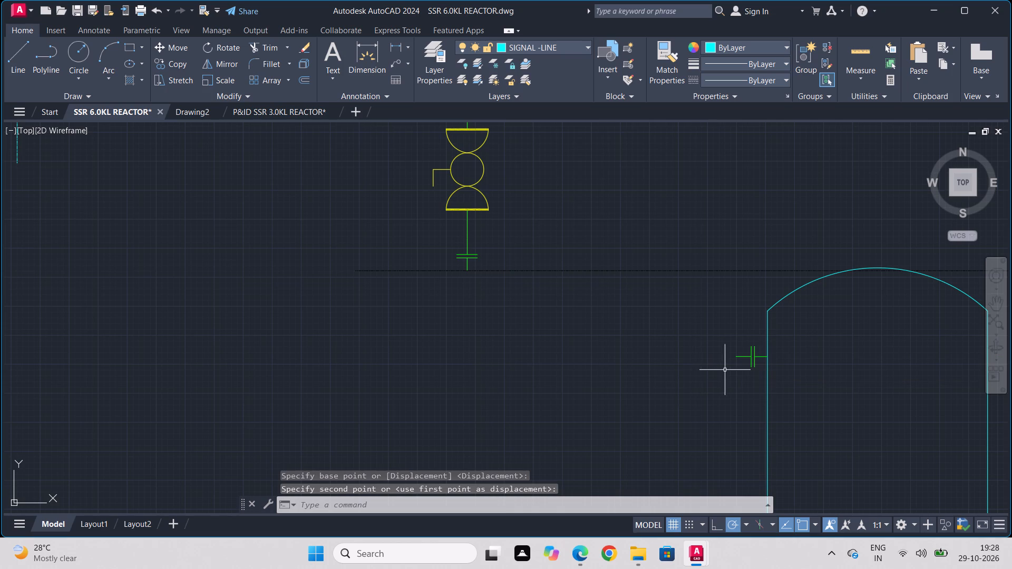
Copy the wall flange pair about 1,711 units straight down the vessel's left wall.
middle_drag(697, 390, 490, 261)
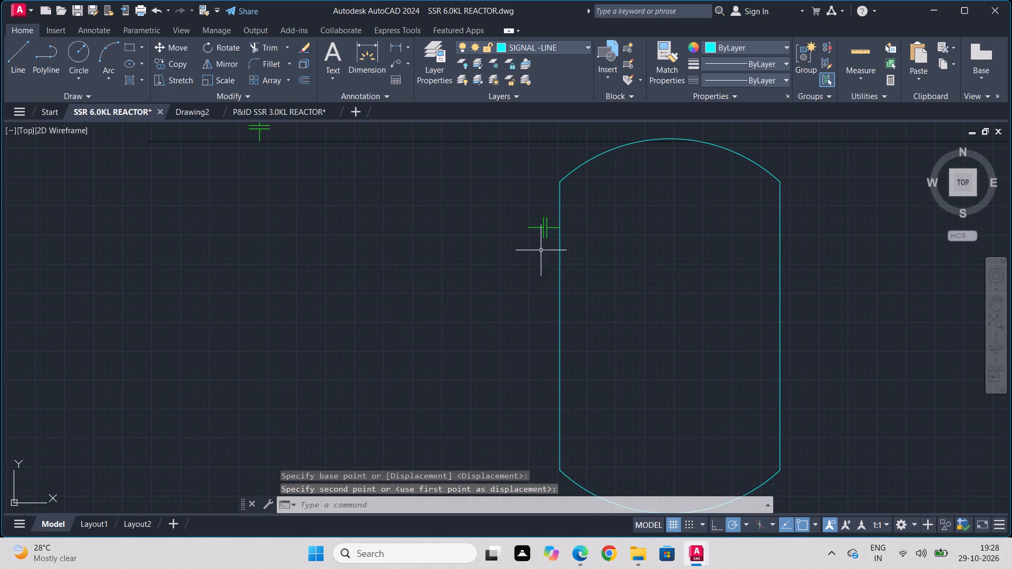
click(554, 216)
click(527, 250)
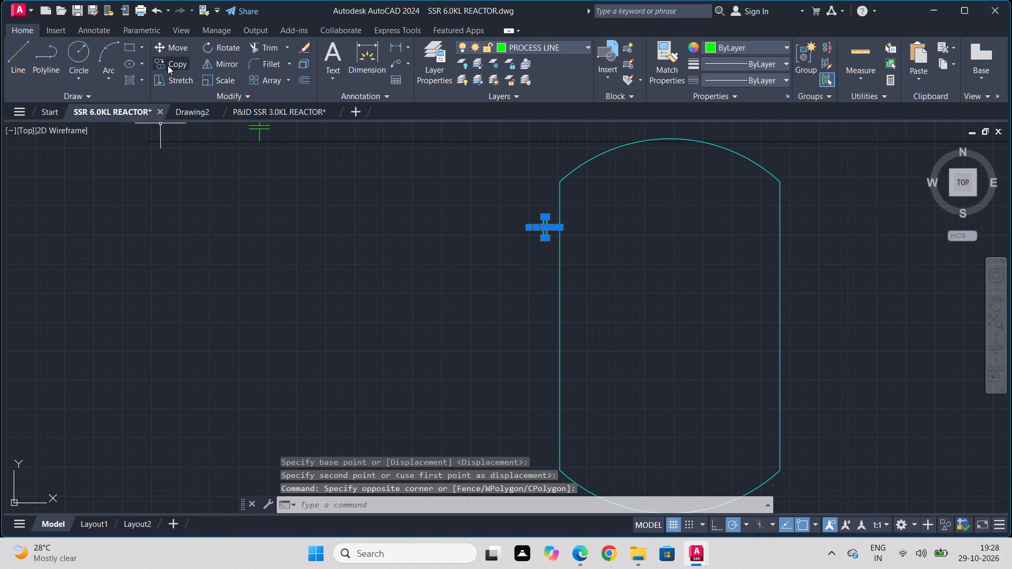
click(168, 65)
click(559, 230)
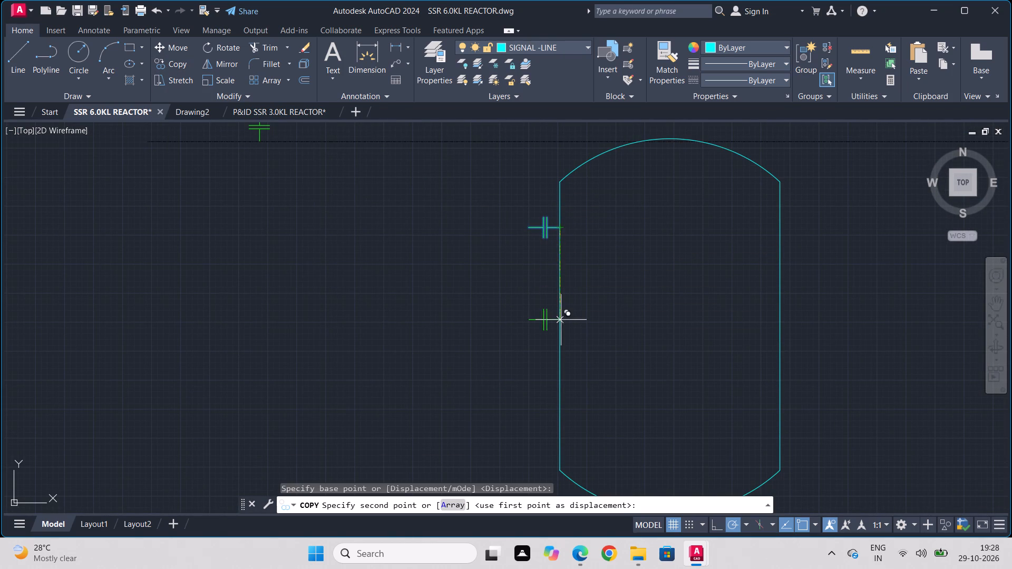
click(559, 426)
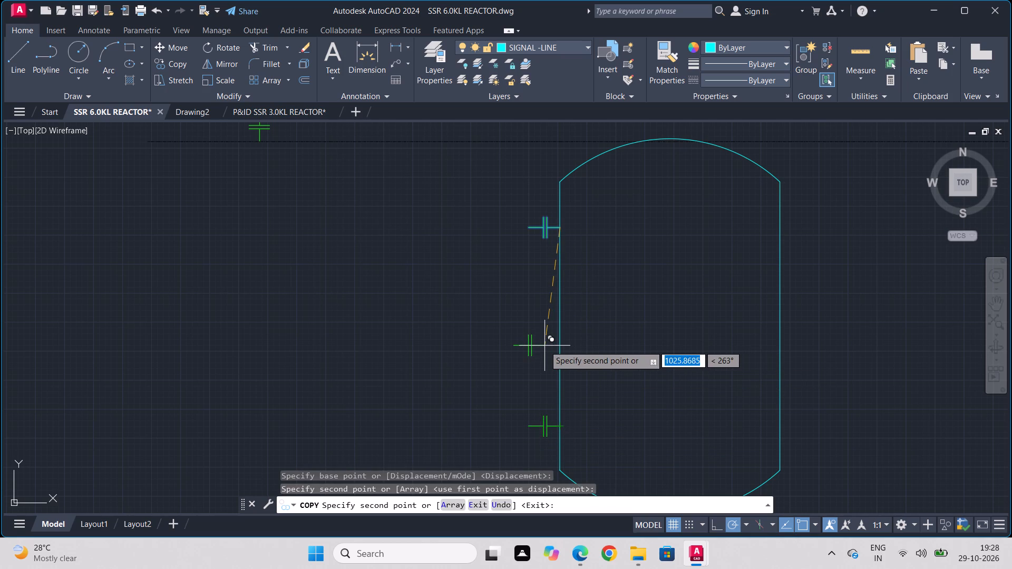
key(Escape)
Copy the spare horizontal valve symbol to about 281 units left of the upper wall flange pair, aligned with it.
middle_drag(254, 213, 320, 362)
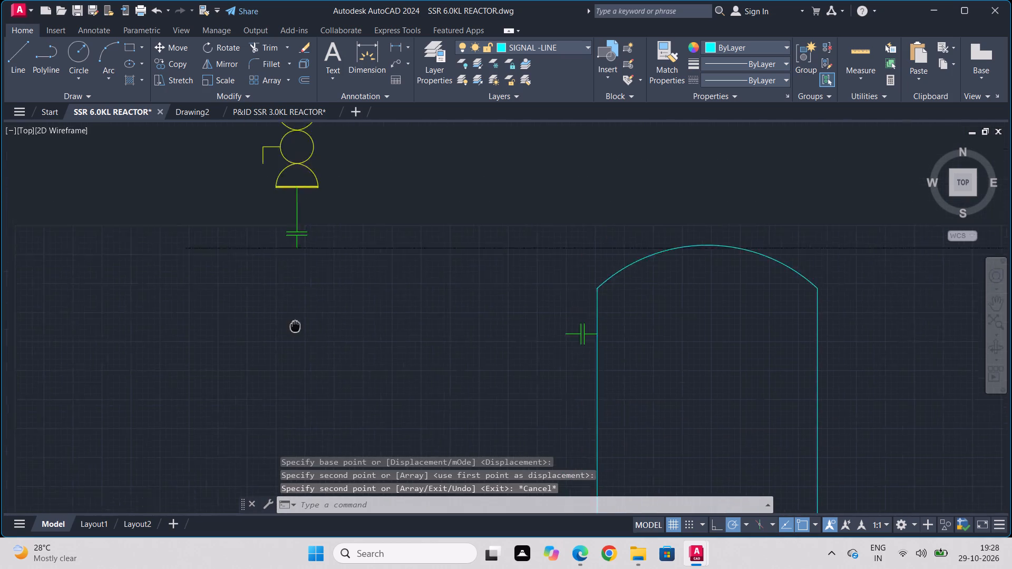
middle_drag(320, 362, 397, 458)
scroll(439, 483, down, 1)
click(511, 182)
click(448, 282)
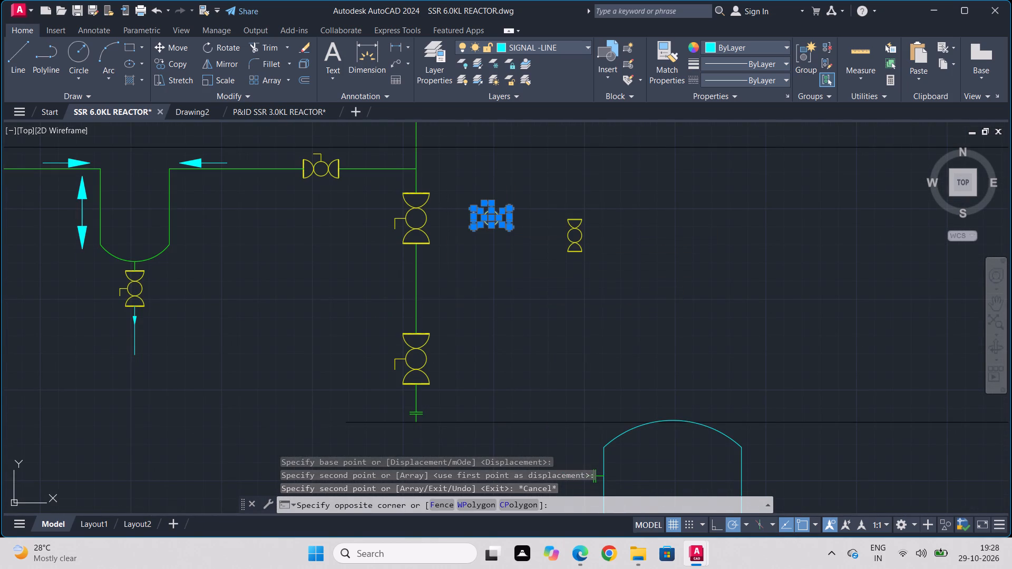
drag(160, 63, 188, 69)
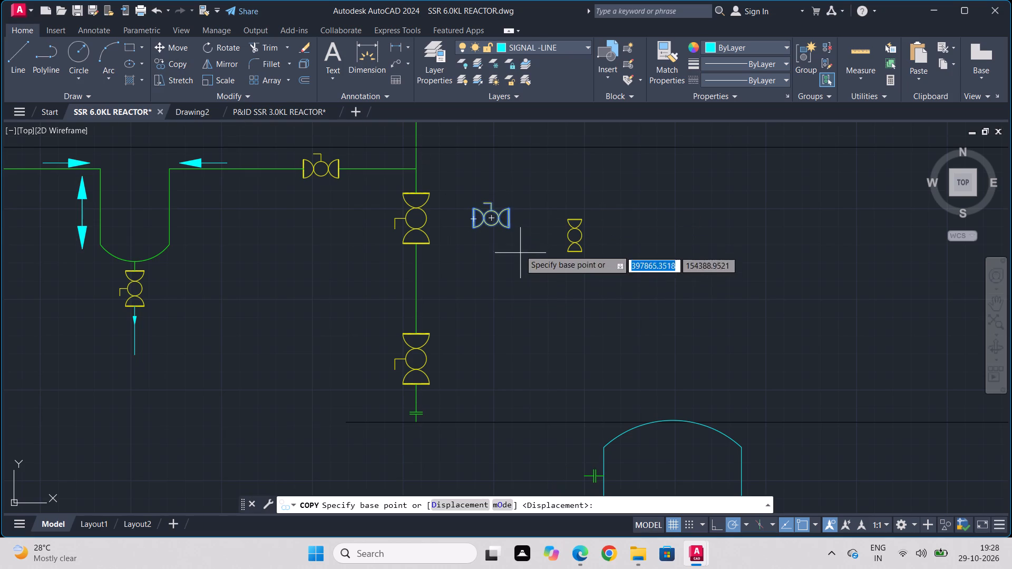
click(510, 219)
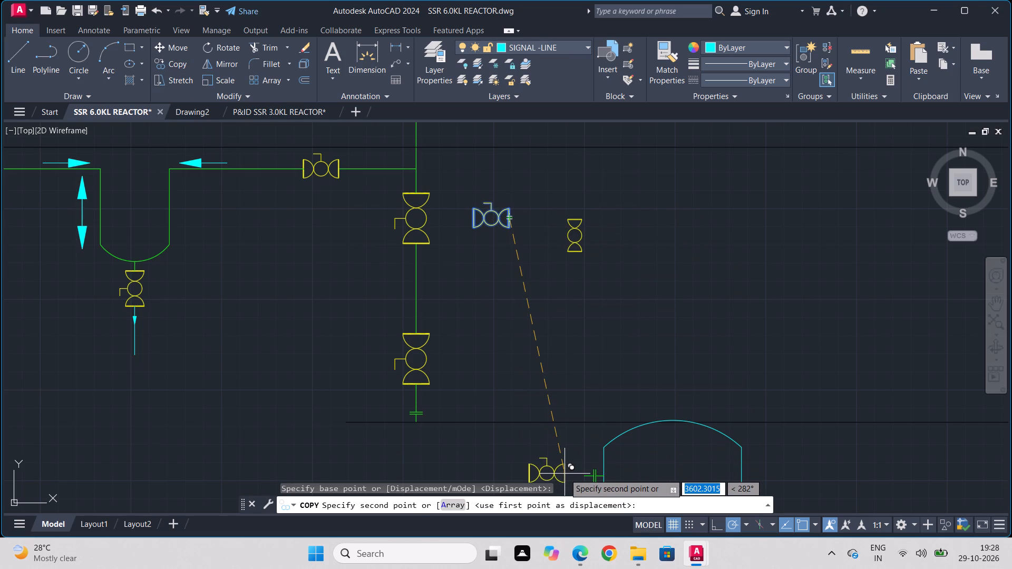
middle_drag(565, 474, 529, 334)
scroll(529, 367, up, 2)
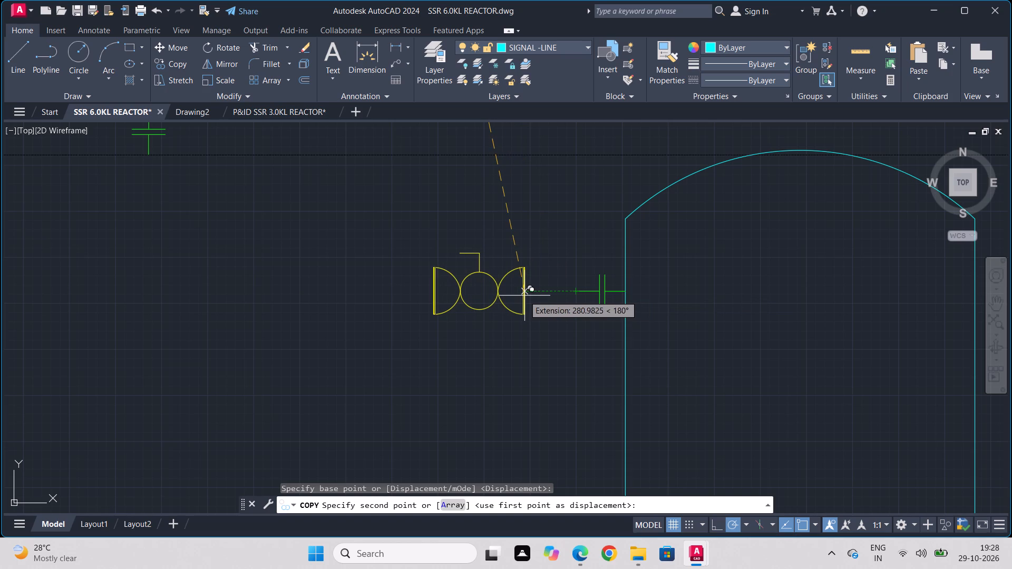
click(524, 290)
key(Escape)
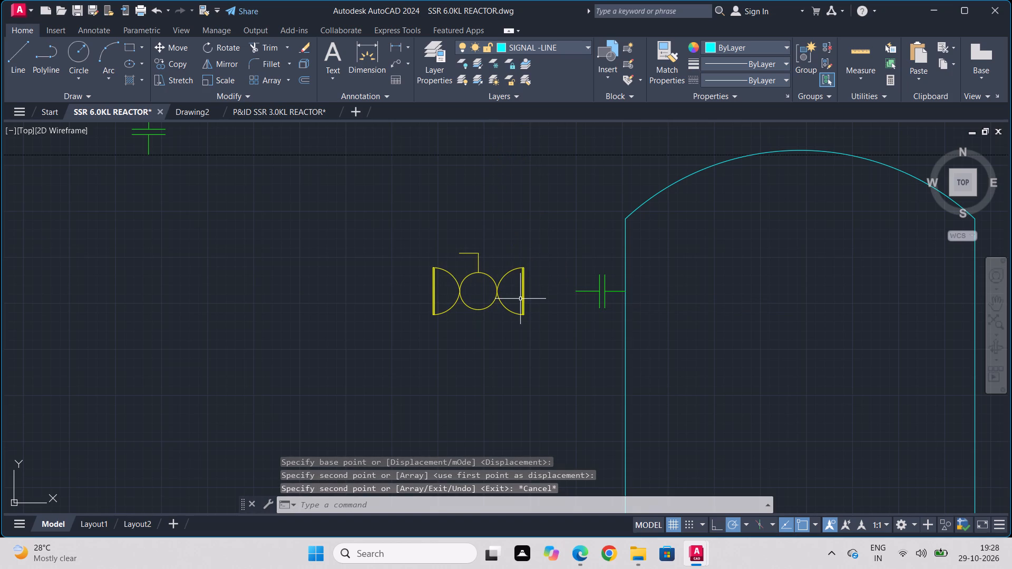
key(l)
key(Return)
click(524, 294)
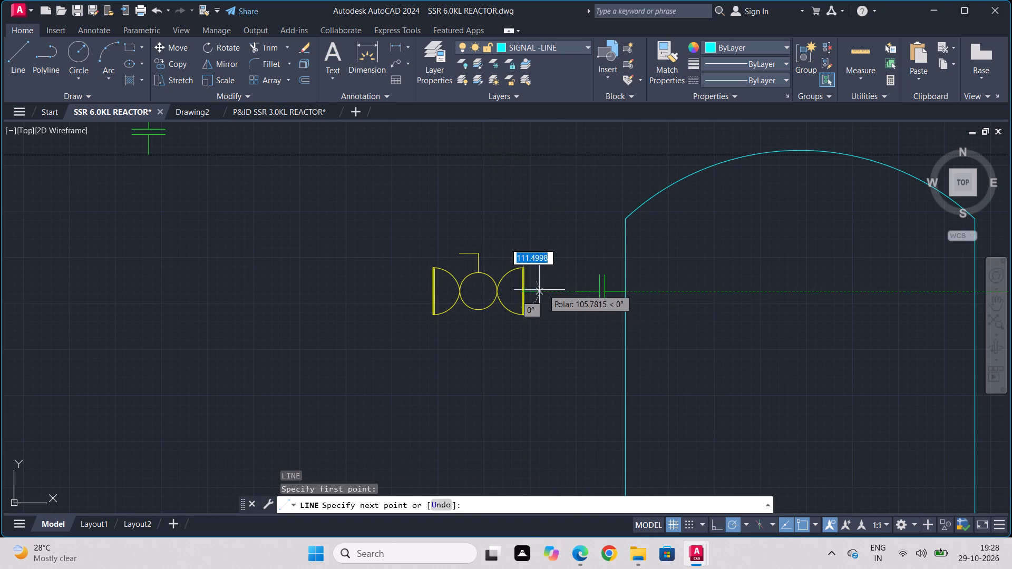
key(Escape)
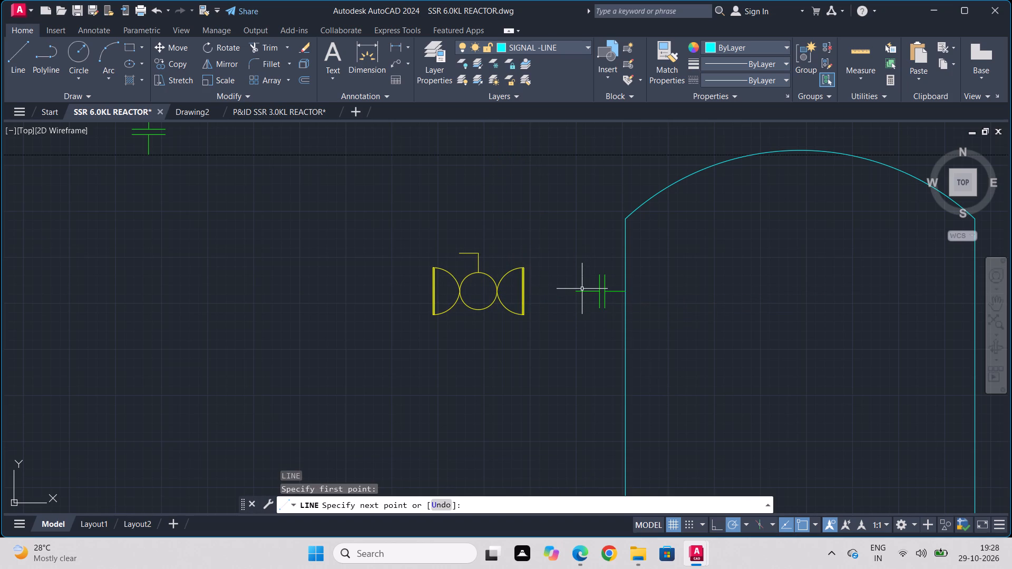
Stretch the upper flange pair's left stub line to meet the valve's right end.
click(580, 290)
click(577, 293)
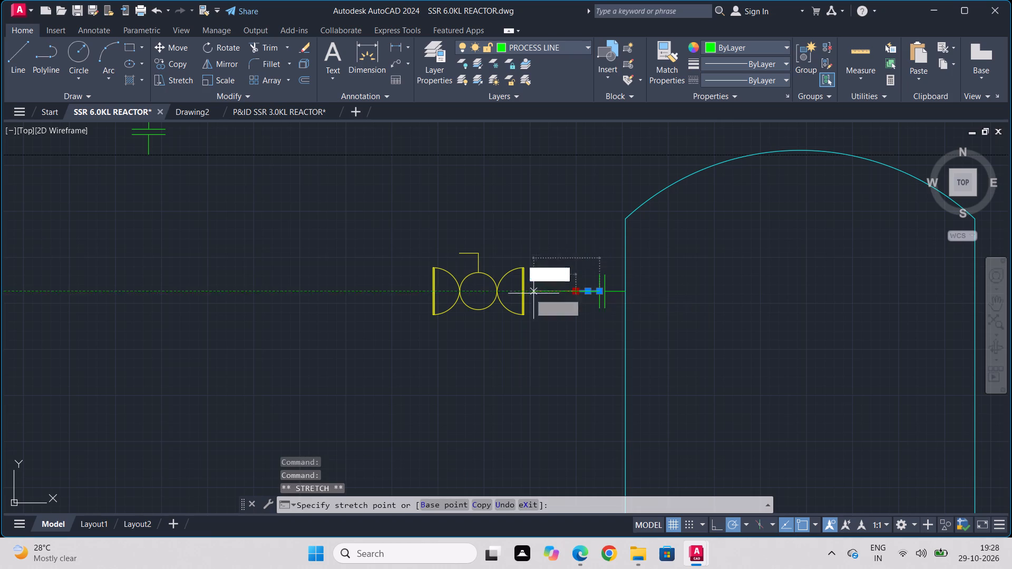
click(524, 293)
key(Escape)
Scale the copied valve down to about half its size from its right end.
click(532, 262)
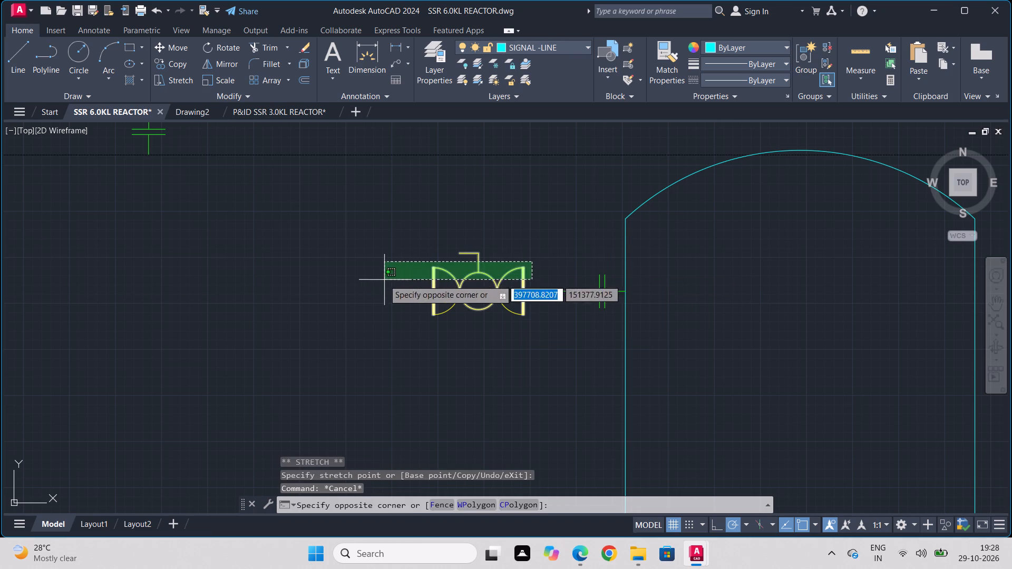
click(383, 280)
click(541, 311)
click(339, 312)
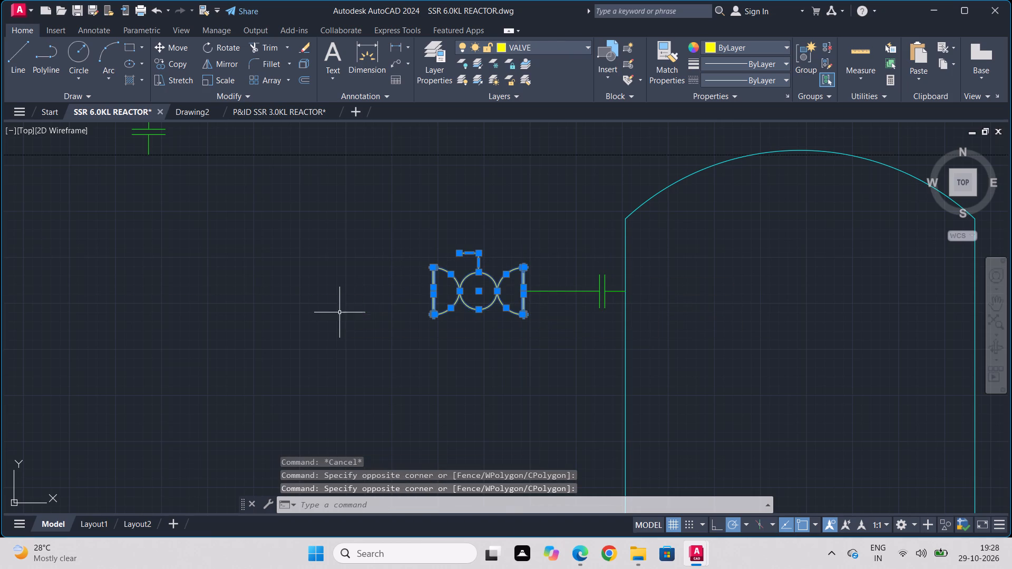
click(216, 78)
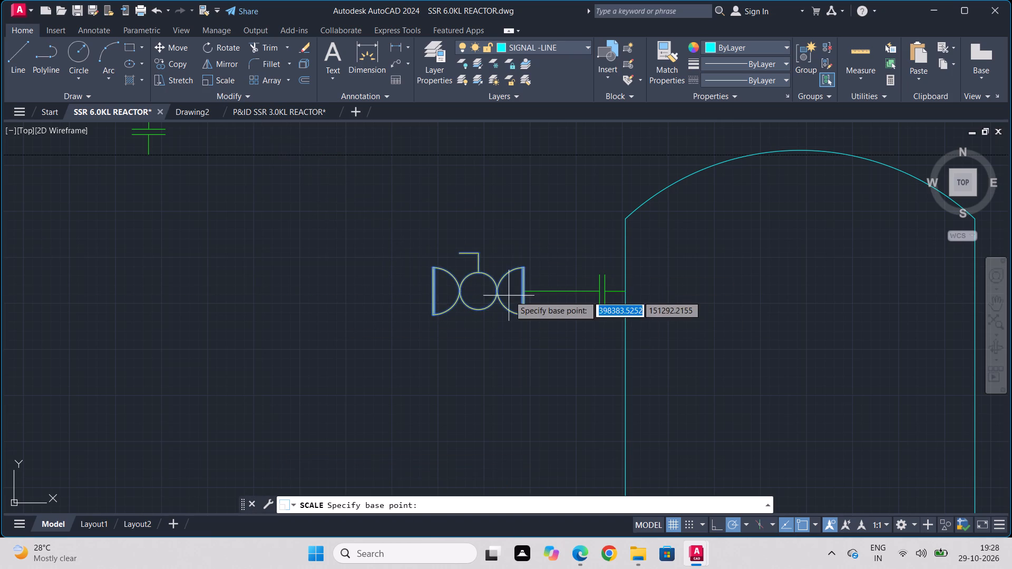
click(521, 290)
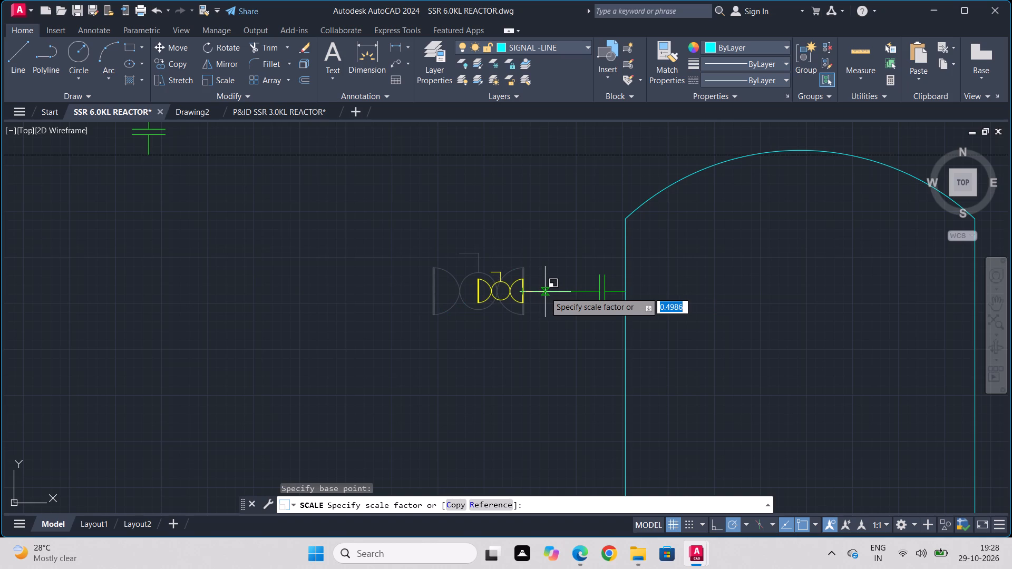
click(547, 292)
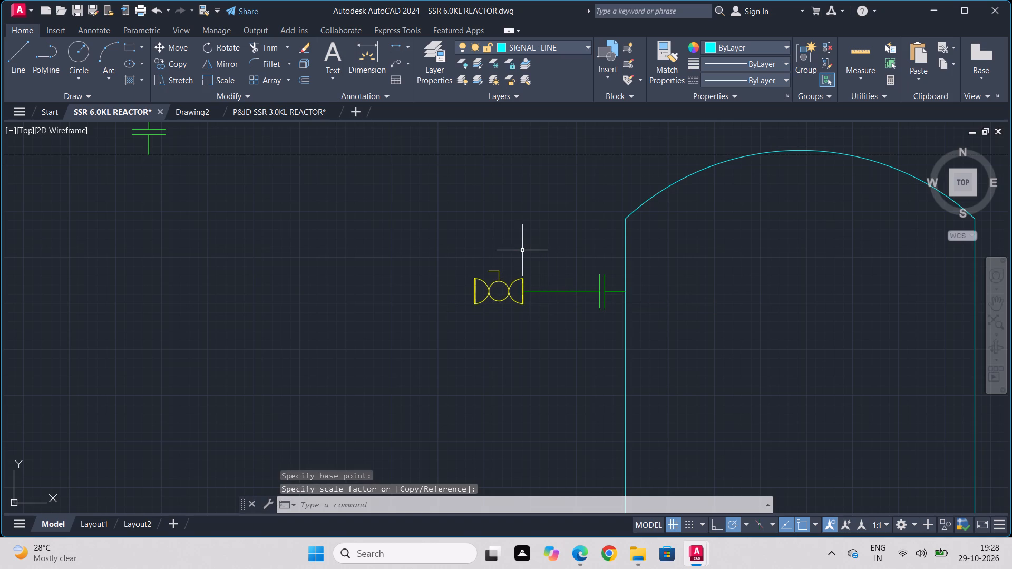
Make PROCESS LINE the current layer.
key(l)
key(Return)
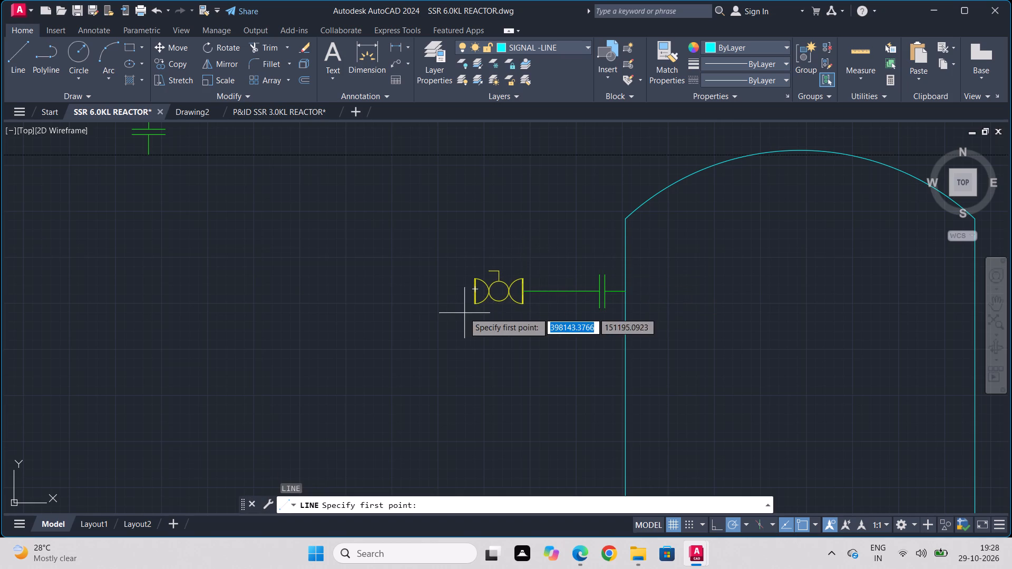
click(435, 63)
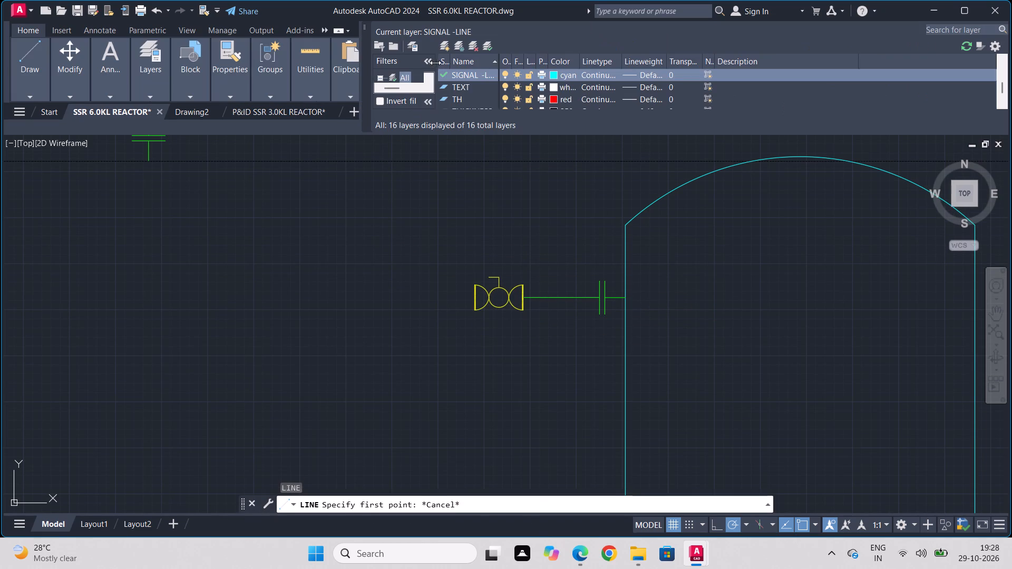
scroll(487, 86, down, 2)
scroll(487, 86, up, 1)
scroll(485, 89, down, 1)
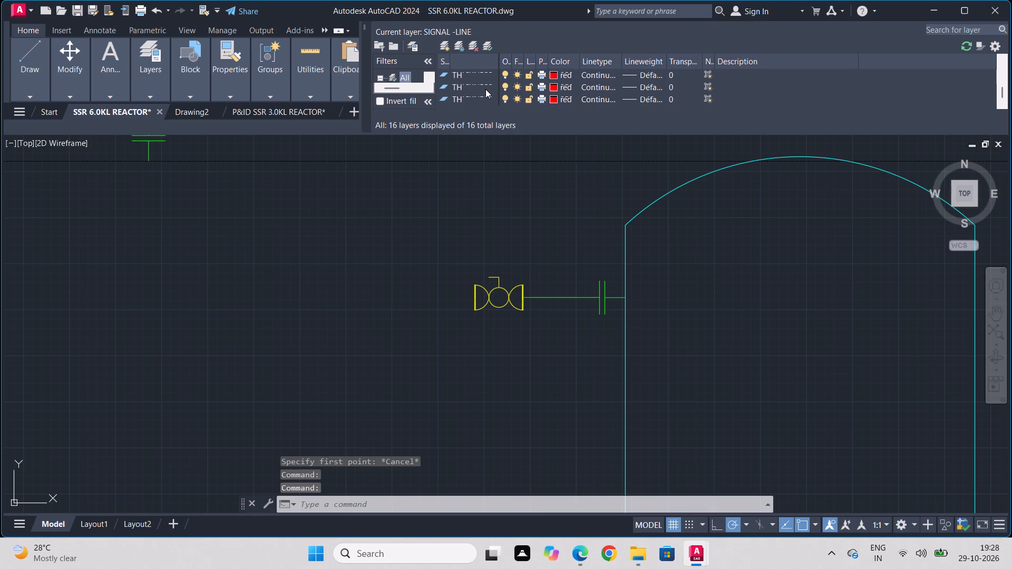
scroll(485, 89, down, 1)
scroll(485, 89, up, 2)
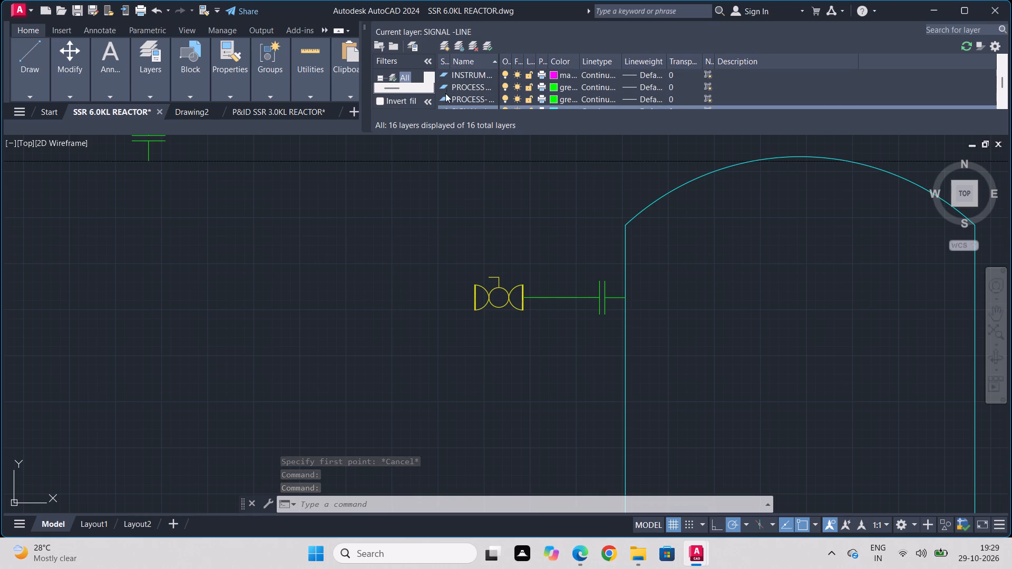
double_click(446, 86)
click(364, 21)
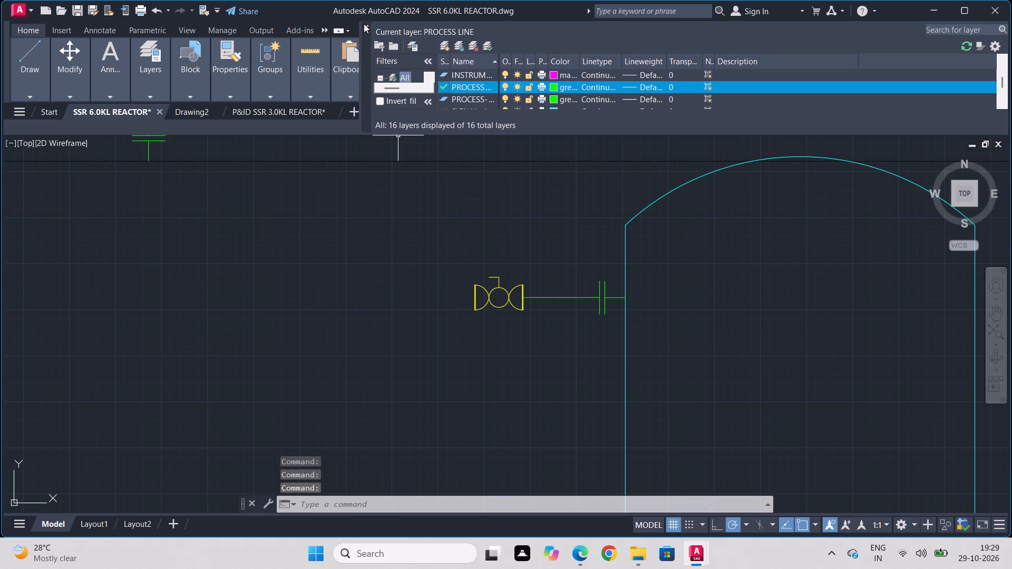
click(364, 24)
Draw a process line from the upper valve's left end, about 210 units left and vertically down partway toward the lower flange pair.
click(15, 51)
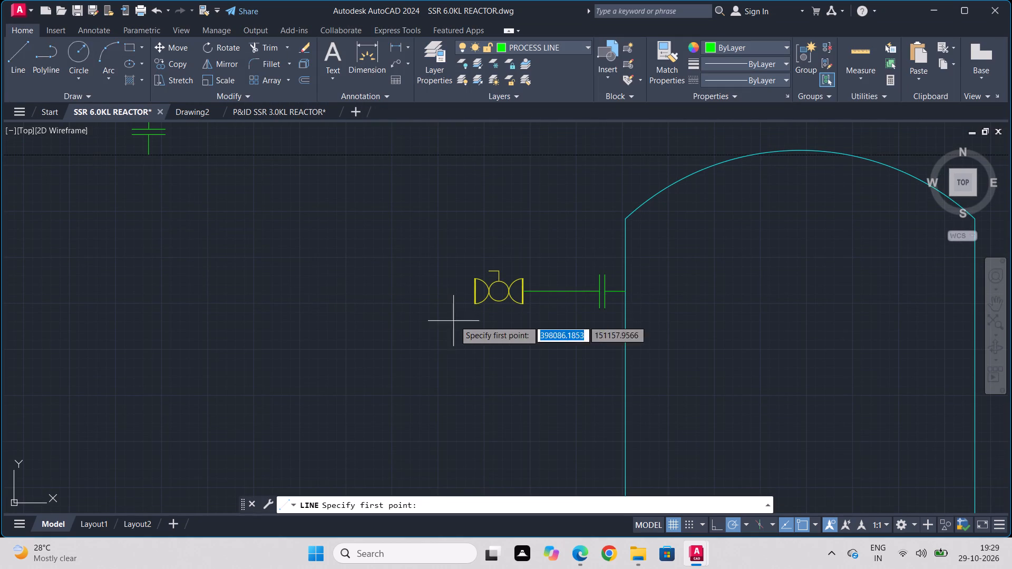
click(472, 293)
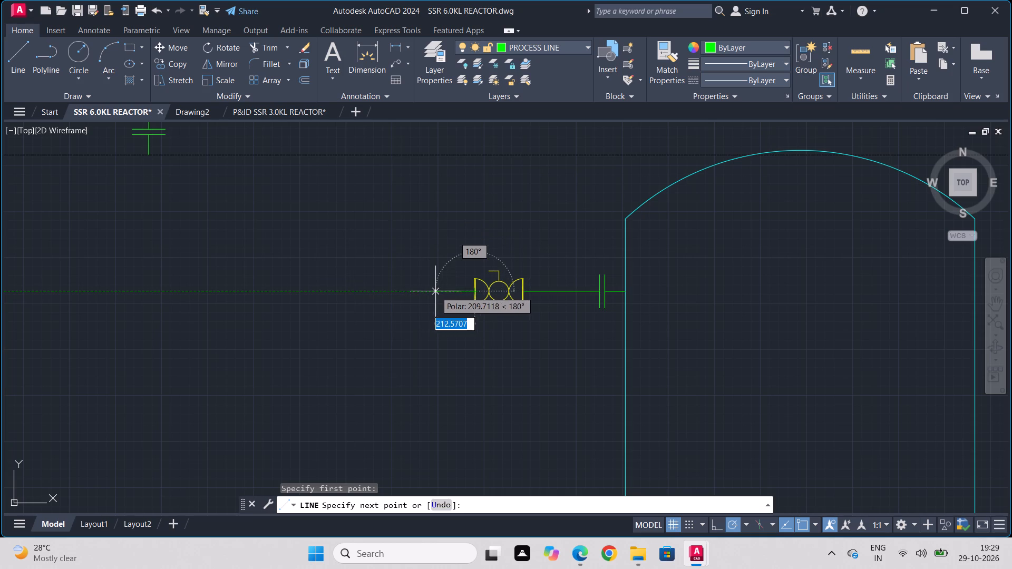
click(435, 291)
scroll(439, 401, down, 1)
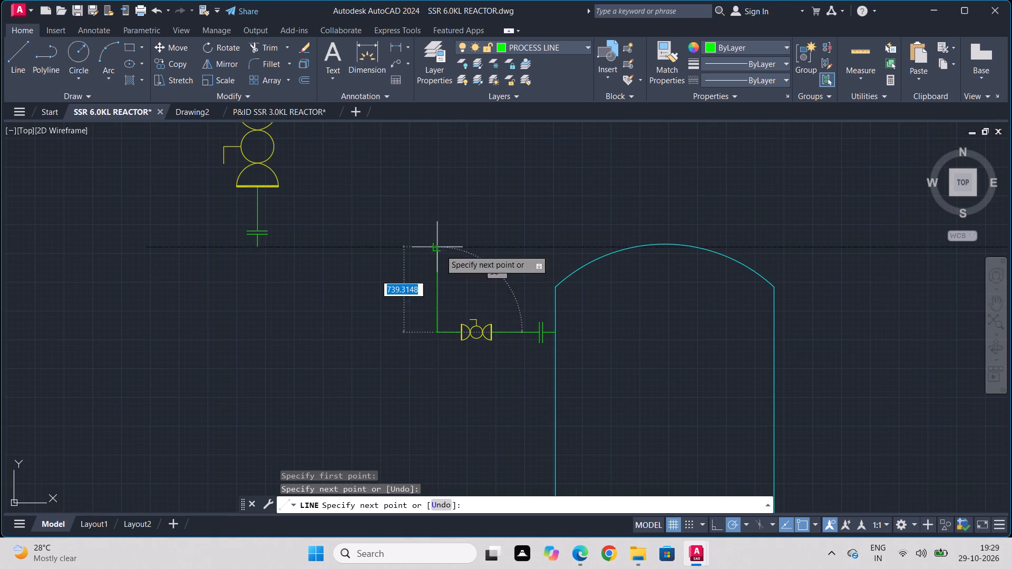
middle_drag(437, 396, 440, 240)
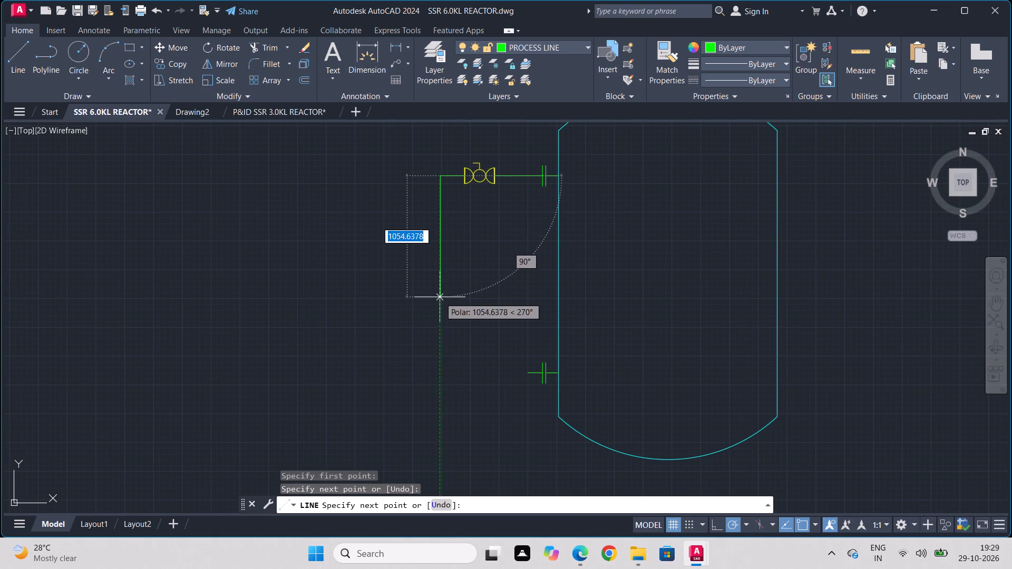
click(440, 261)
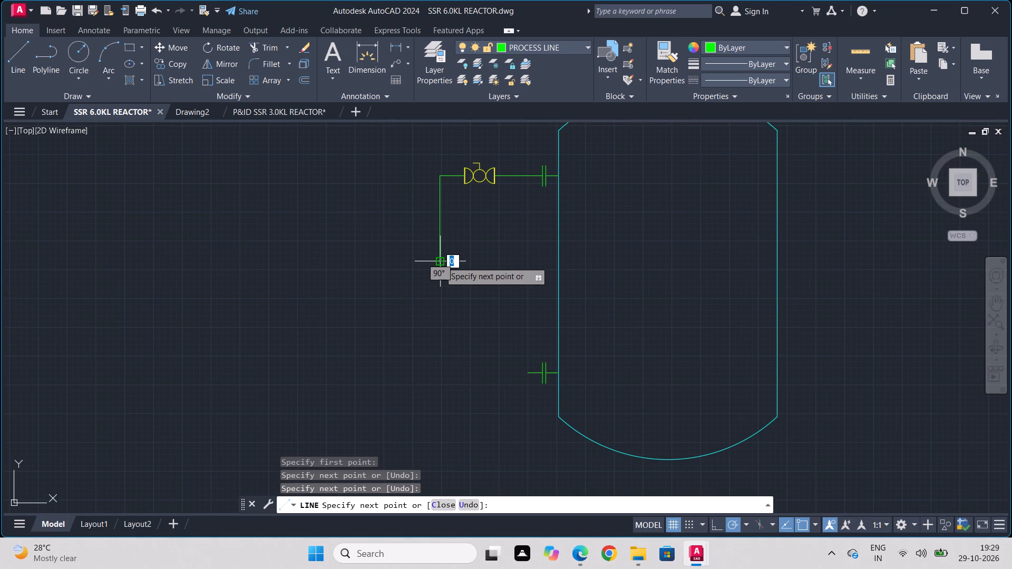
key(Escape)
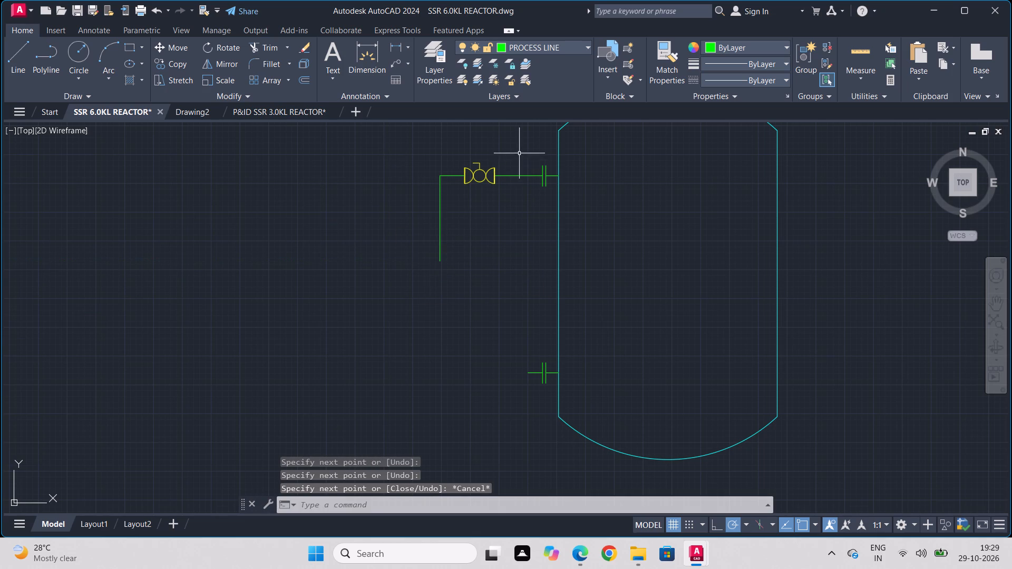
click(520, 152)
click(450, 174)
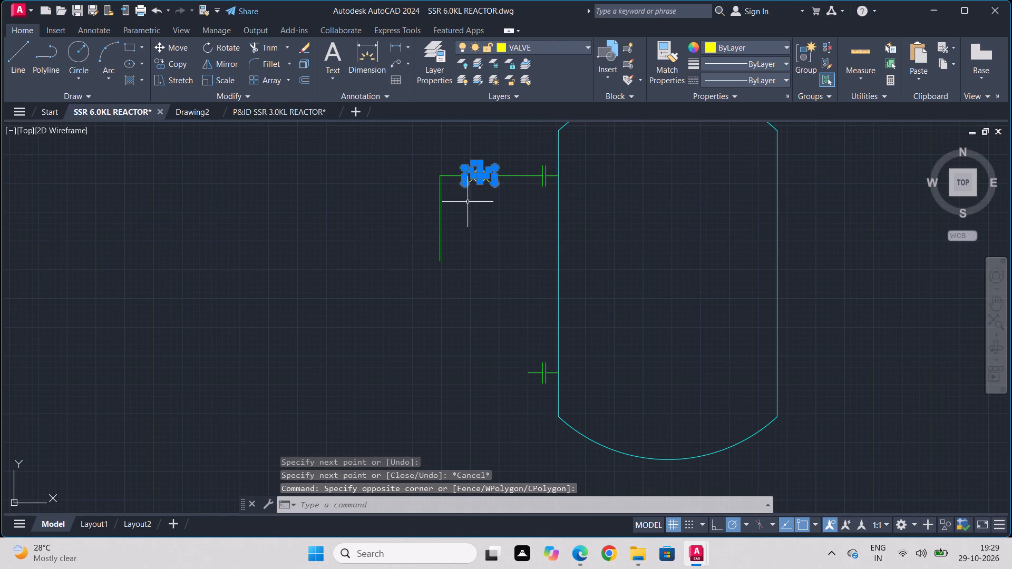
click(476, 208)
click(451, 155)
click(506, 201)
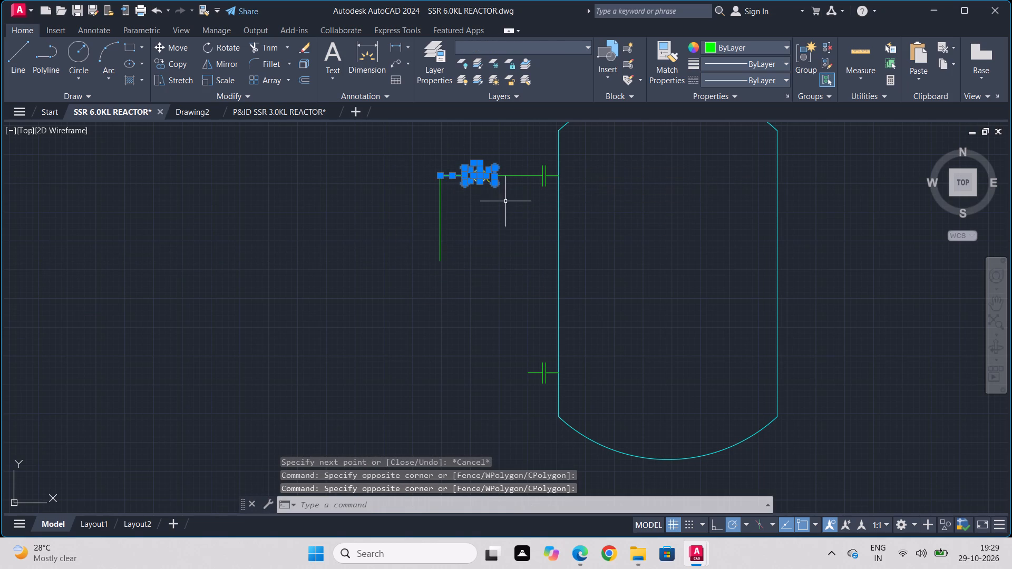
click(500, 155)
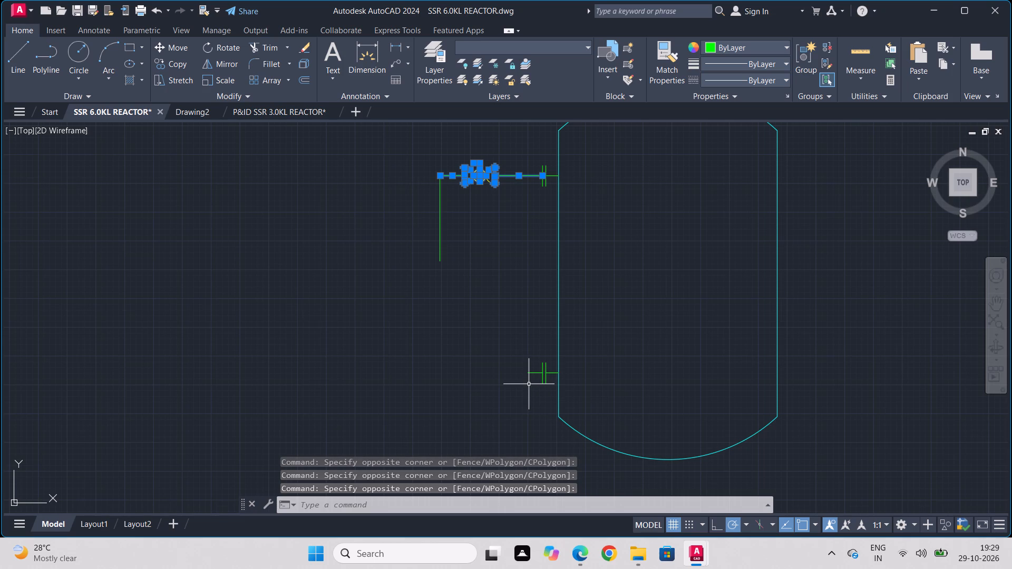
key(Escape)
Delete the stub line on the left of the vessel's lower wall flange pair.
click(530, 360)
click(530, 401)
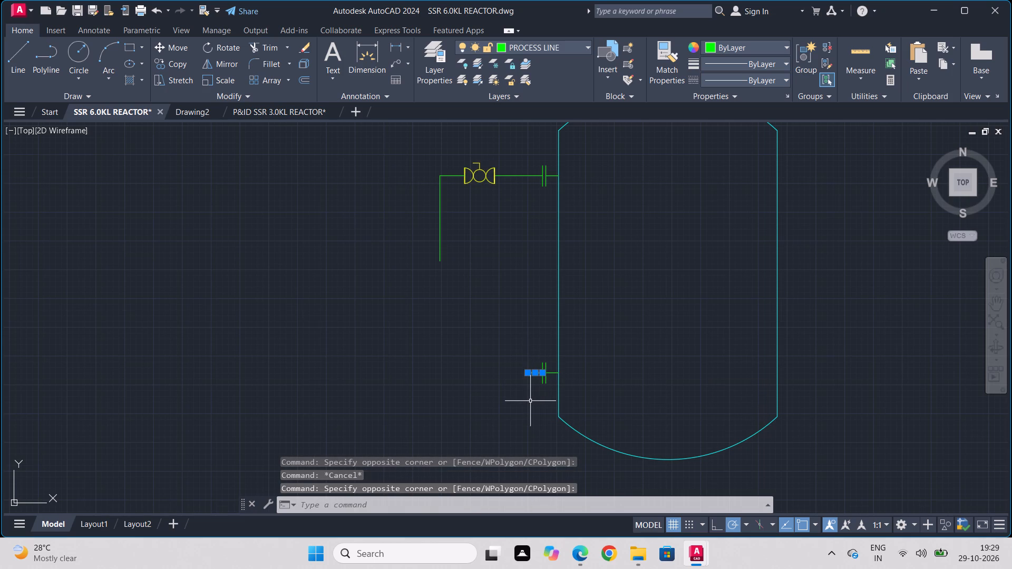
key(Delete)
Copy the upper valve with its two horizontal connecting lines straight down onto the lower wall flange pair.
click(520, 156)
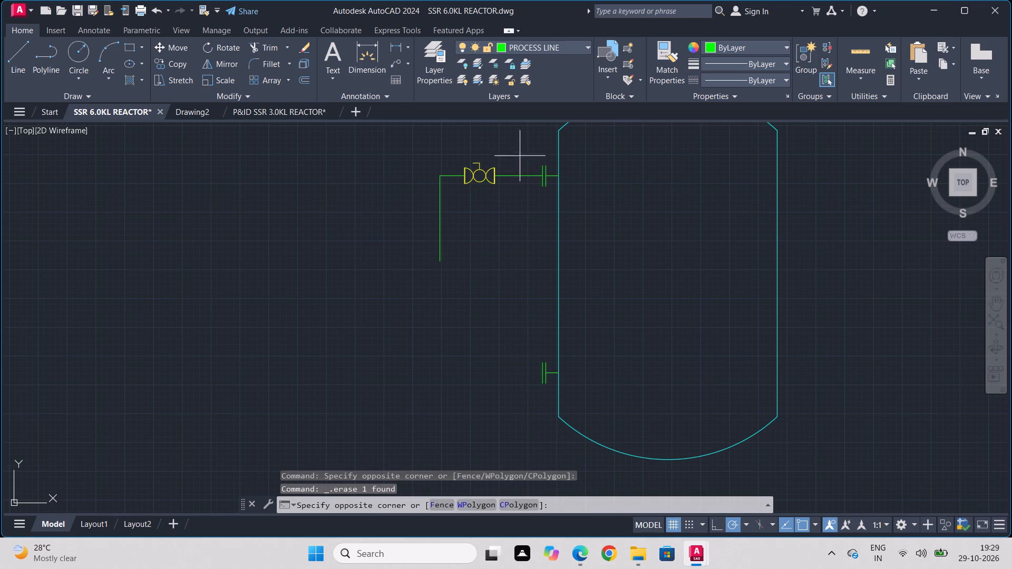
click(457, 195)
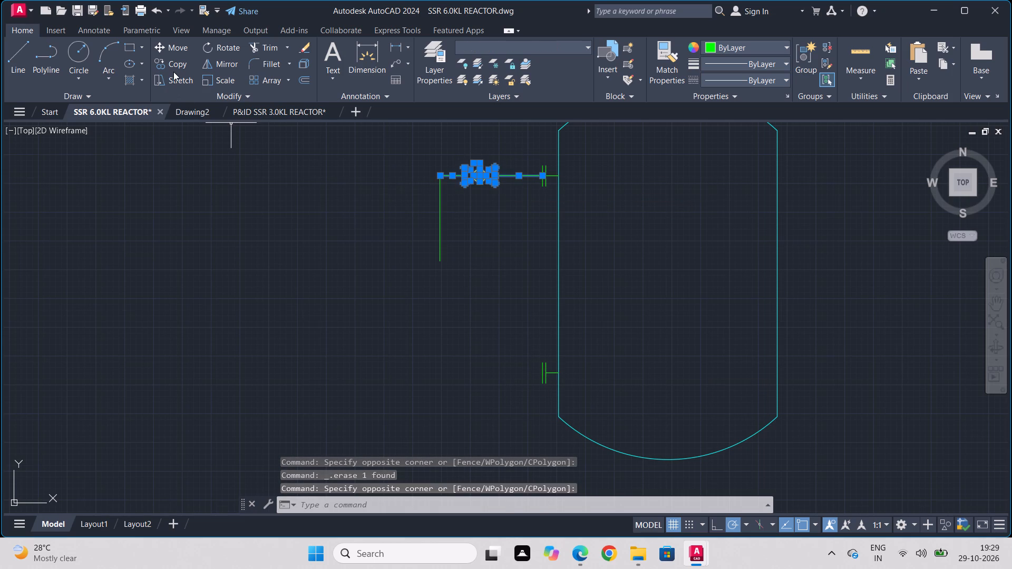
click(172, 68)
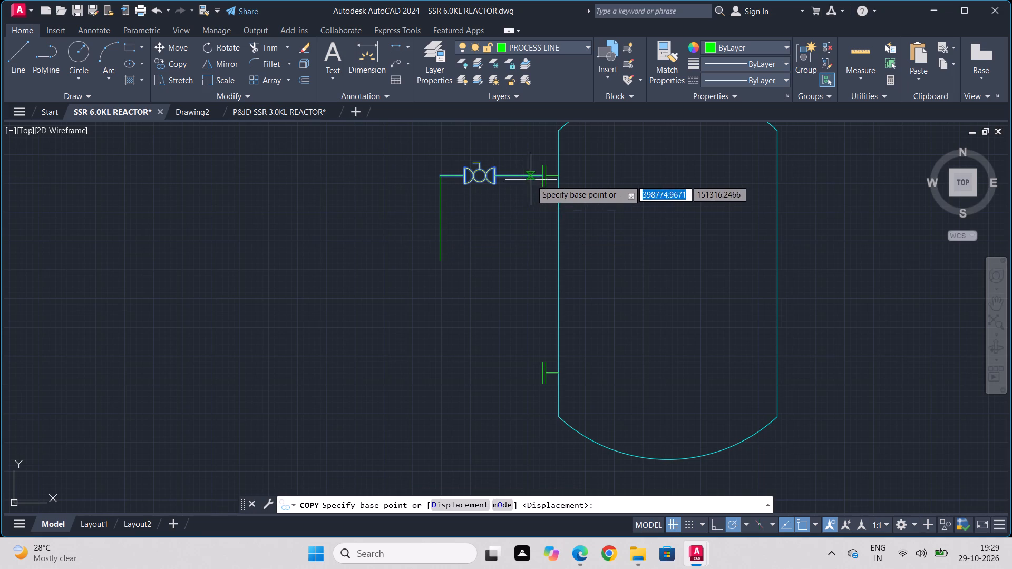
click(539, 175)
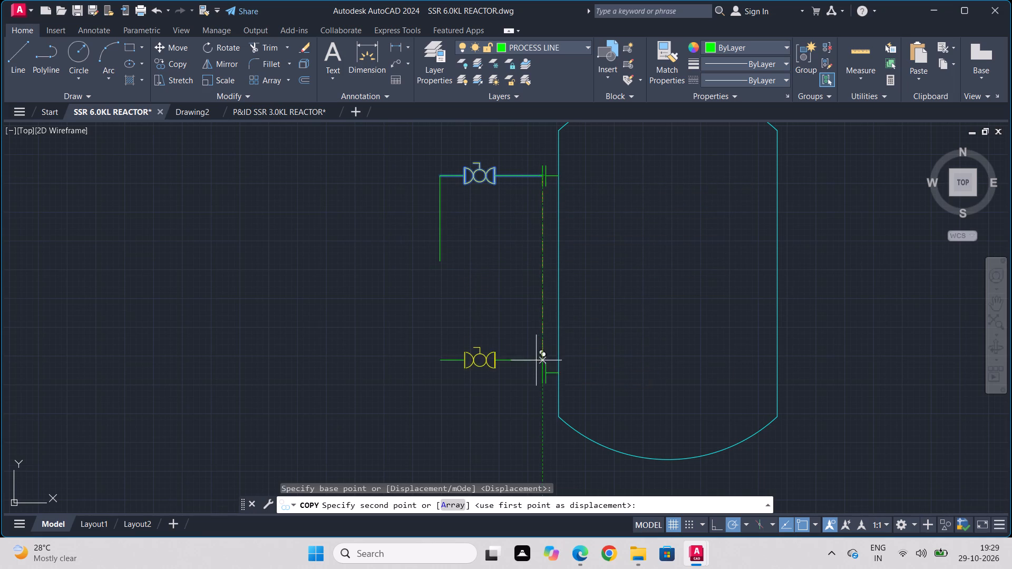
click(539, 373)
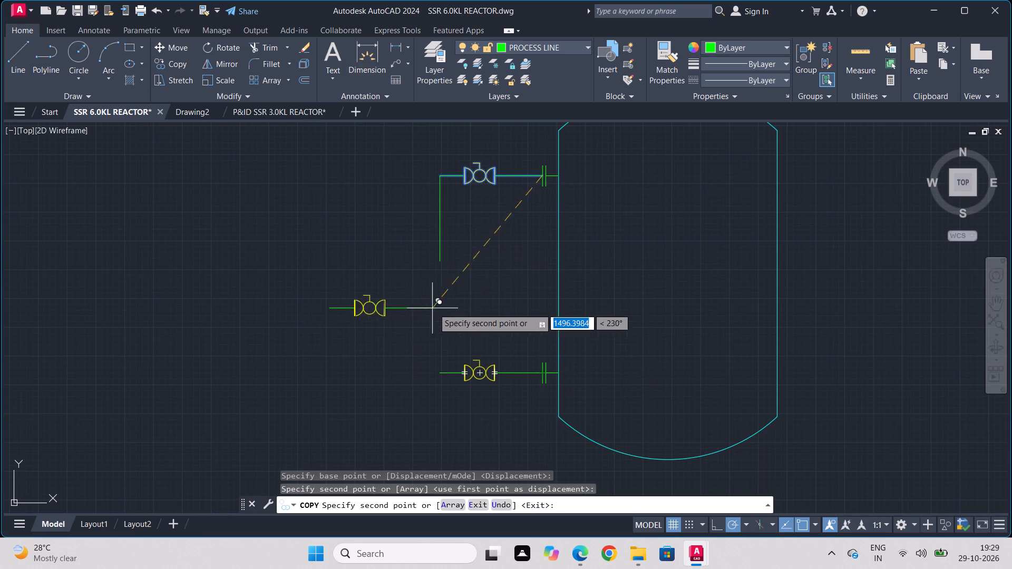
key(Escape)
Copy the magenta instrument circle above the lowest oval fitting on the utility lines to the vertical process line's lower end beside the vessel.
scroll(223, 302, down, 4)
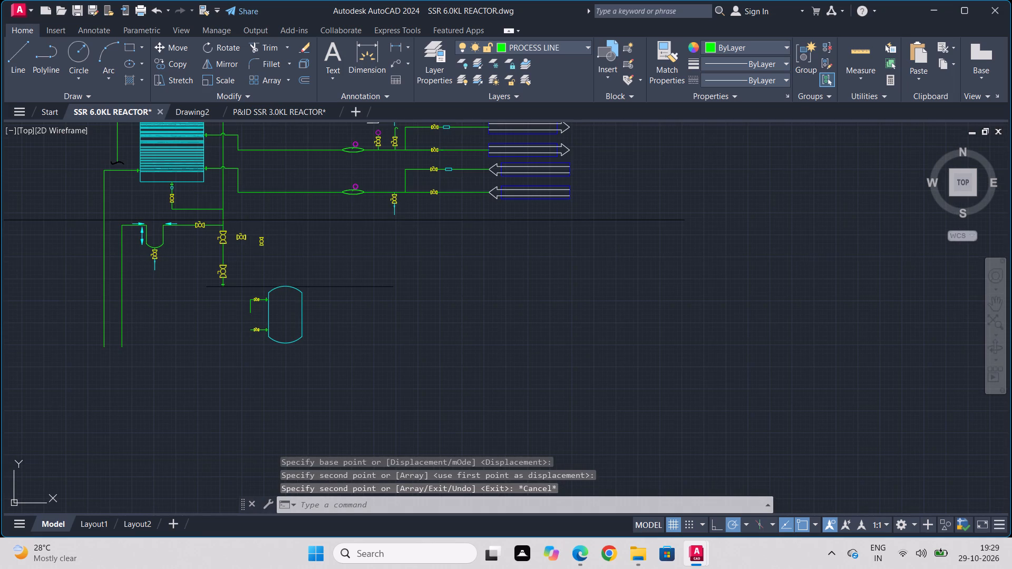
scroll(353, 200, up, 4)
middle_drag(377, 140, 398, 214)
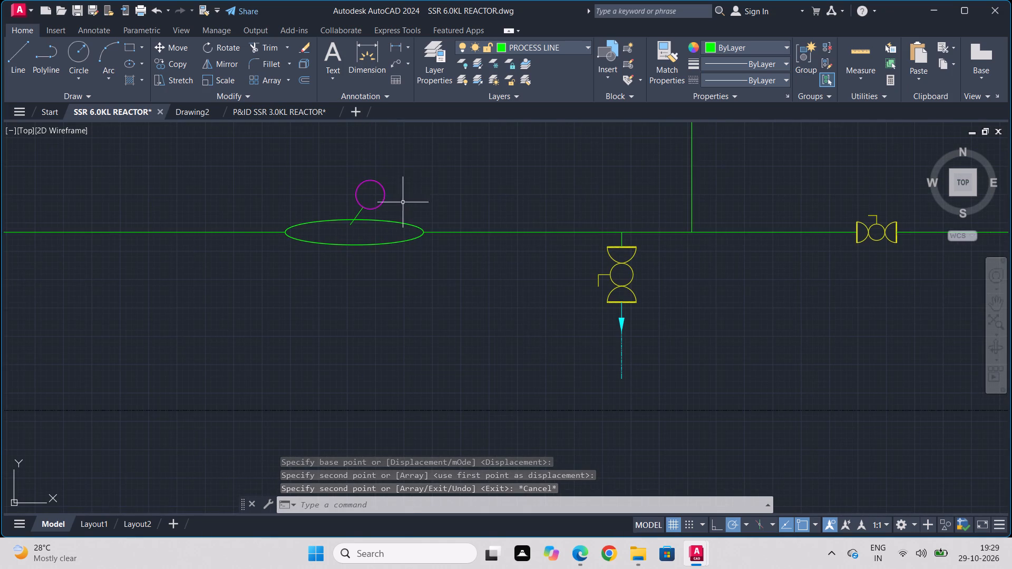
click(409, 165)
click(344, 199)
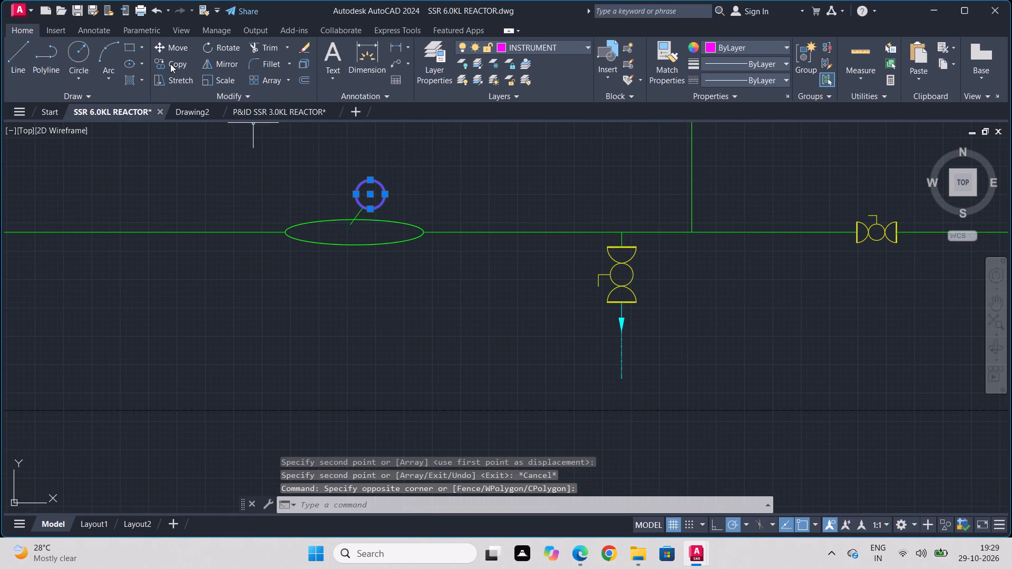
click(170, 64)
click(372, 203)
scroll(199, 344, down, 2)
middle_drag(182, 388, 194, 383)
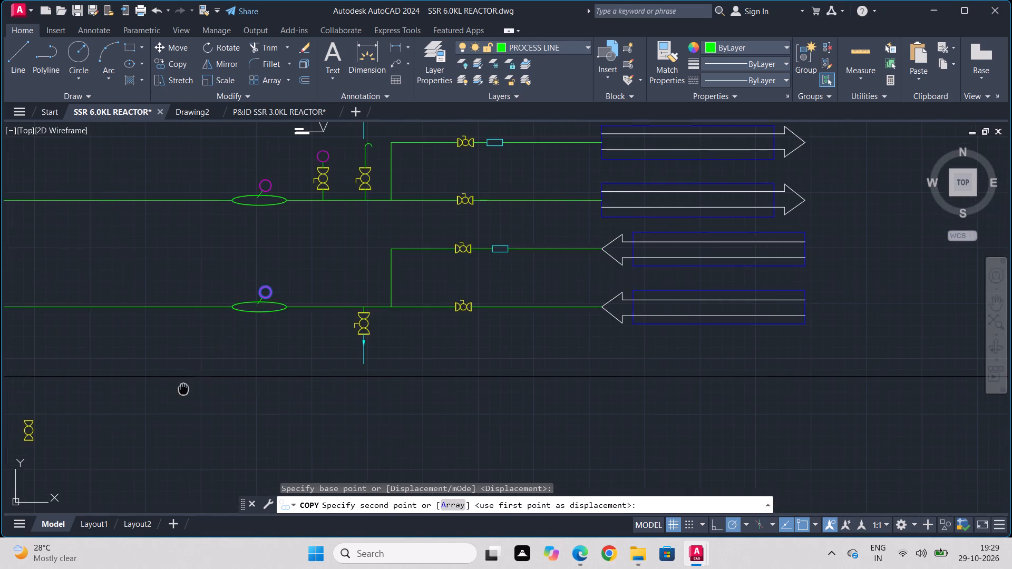
middle_drag(194, 383, 510, 220)
scroll(531, 206, down, 1)
scroll(394, 389, up, 2)
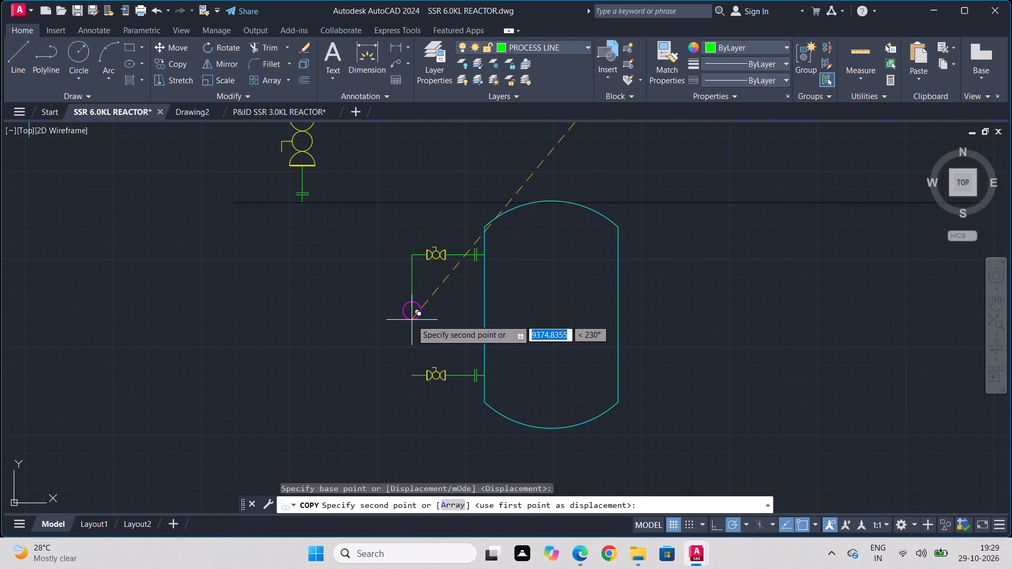
scroll(412, 320, up, 3)
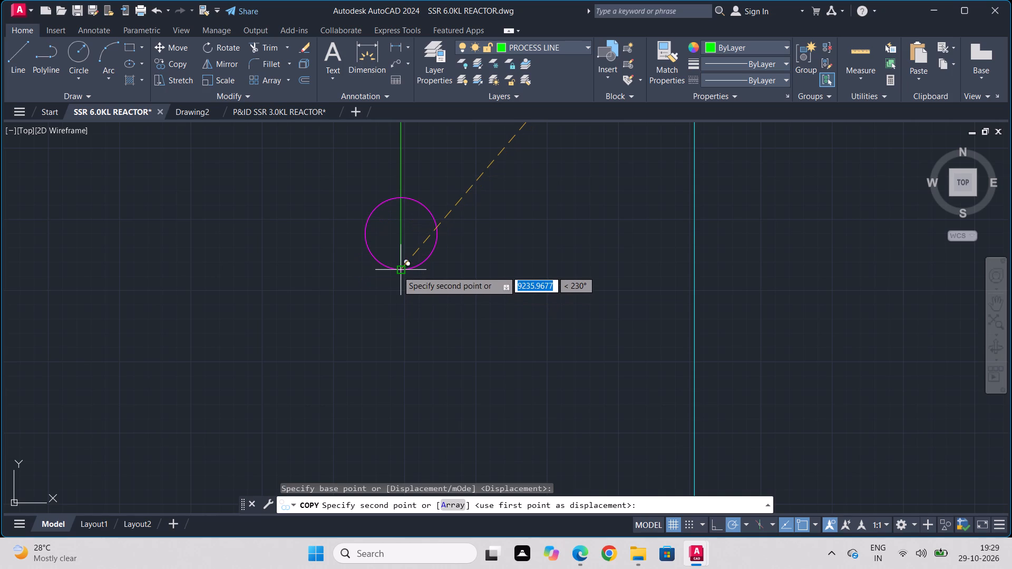
click(397, 271)
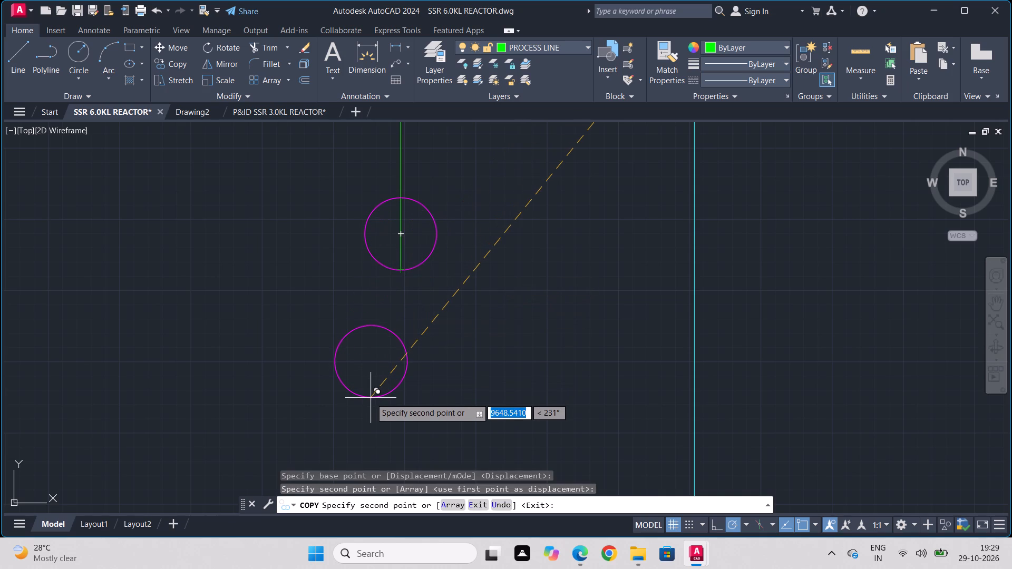
key(Escape)
Move the copied instrument circle down so its top point sits on the vertical line's lower end.
scroll(383, 400, down, 4)
middle_drag(441, 404, 454, 349)
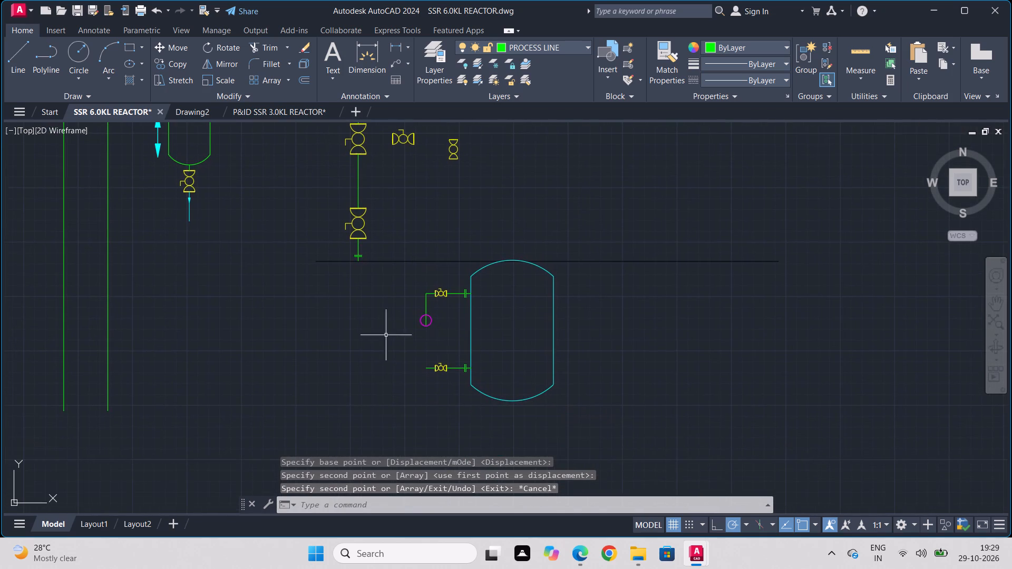
scroll(418, 311, up, 3)
drag(419, 328, 417, 337)
click(412, 358)
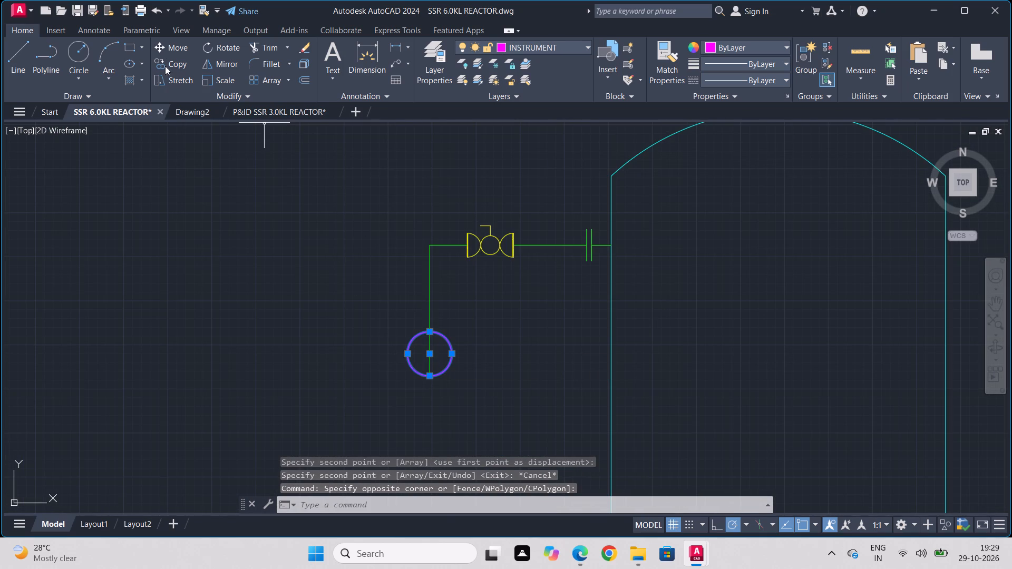
click(174, 44)
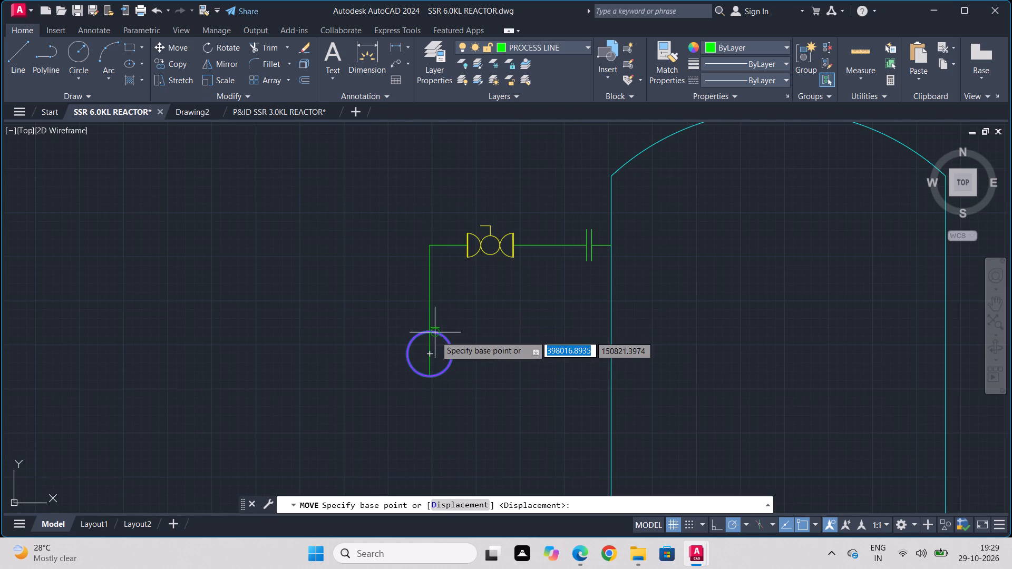
click(431, 336)
click(429, 378)
key(Escape)
Draw a vertical process line from the instrument circle's bottom down to the lower valve line's left end.
scroll(473, 389, down, 2)
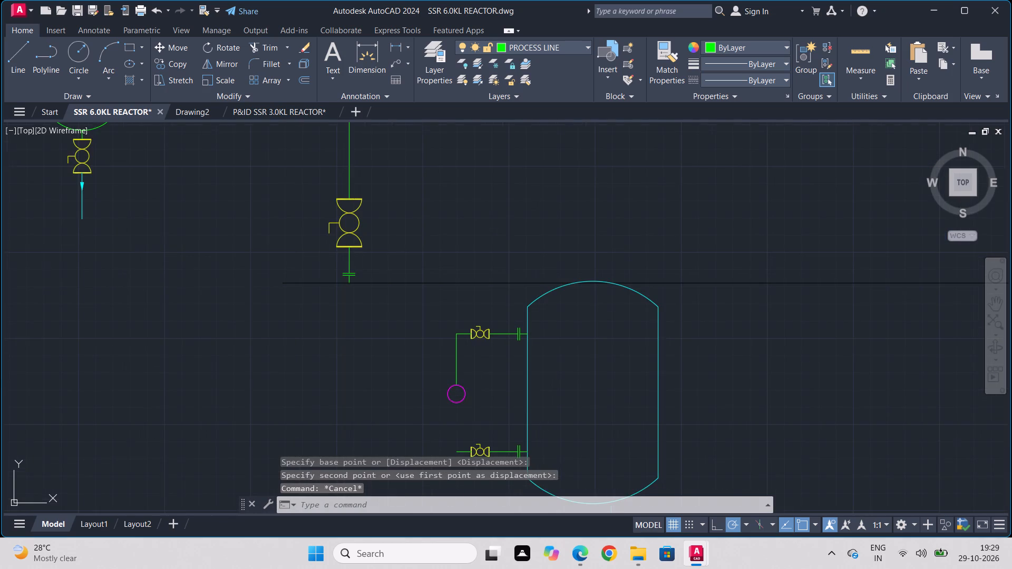
middle_drag(477, 399, 442, 232)
key(l)
key(Return)
scroll(441, 289, up, 3)
middle_drag(416, 164, 417, 309)
scroll(417, 181, down, 1)
drag(422, 286, 422, 305)
click(422, 408)
key(Escape)
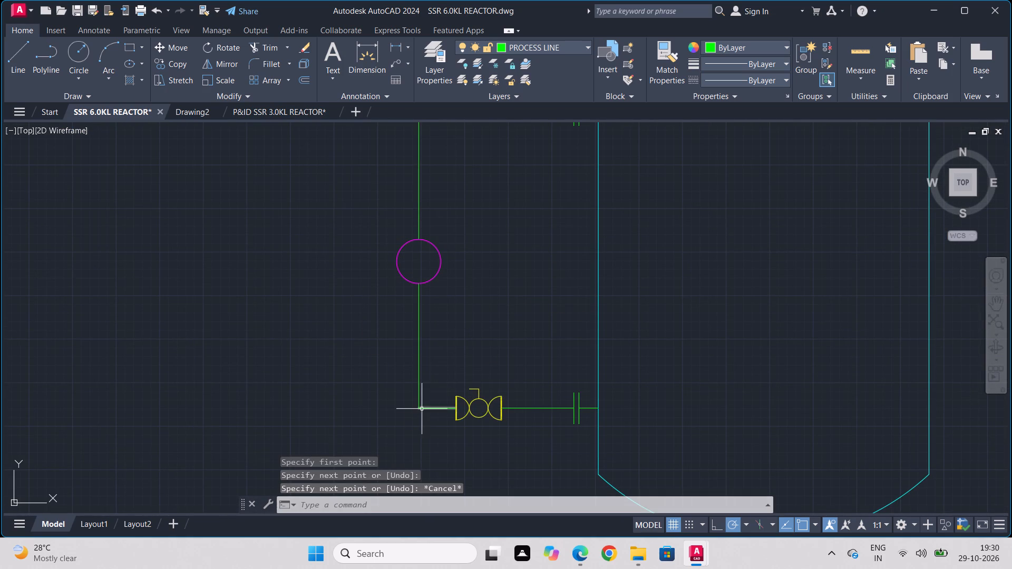
Scale the instrument circle up to about twice its size from its bottom point.
drag(449, 243, 442, 250)
click(424, 270)
click(212, 76)
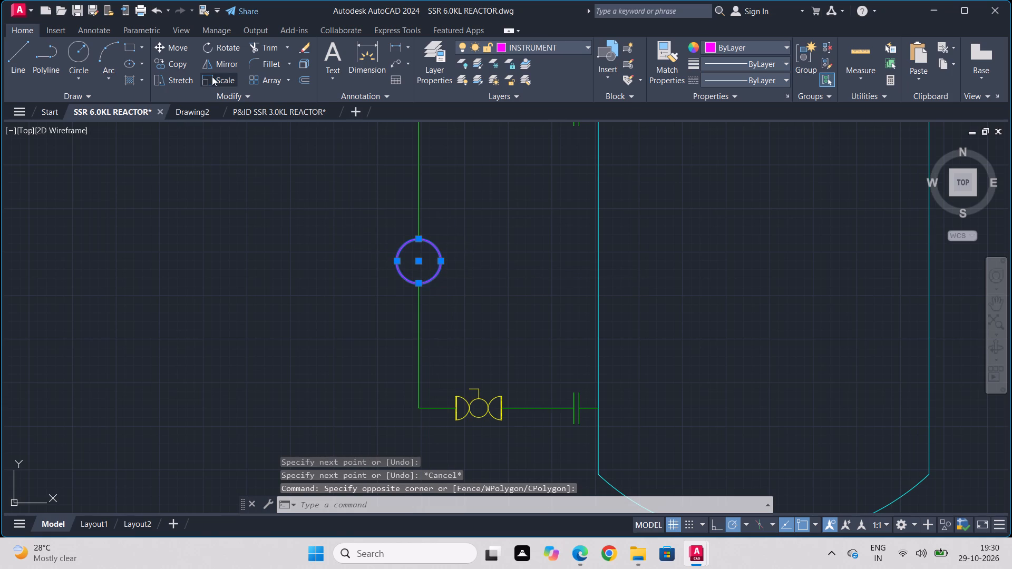
click(421, 288)
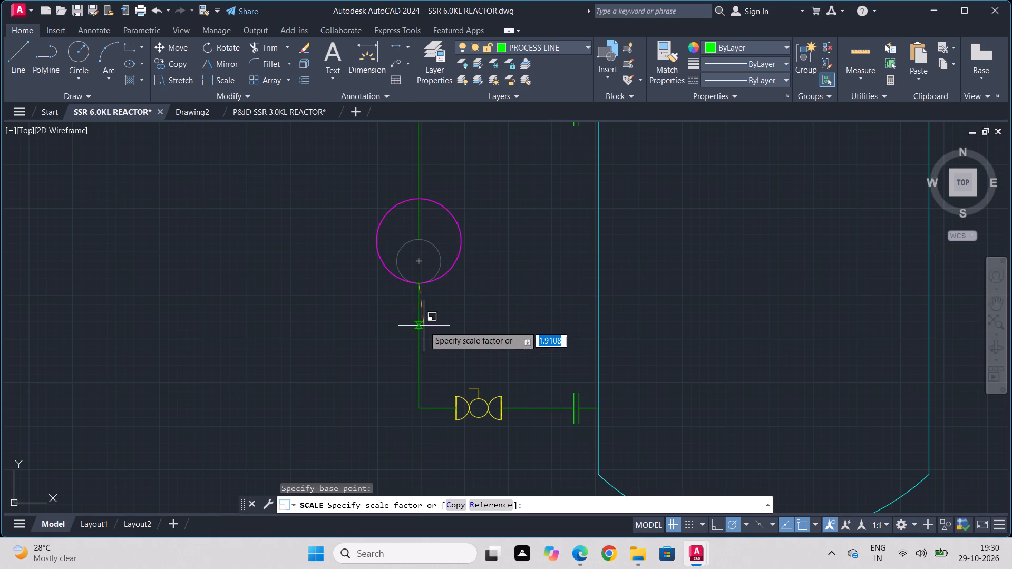
click(422, 330)
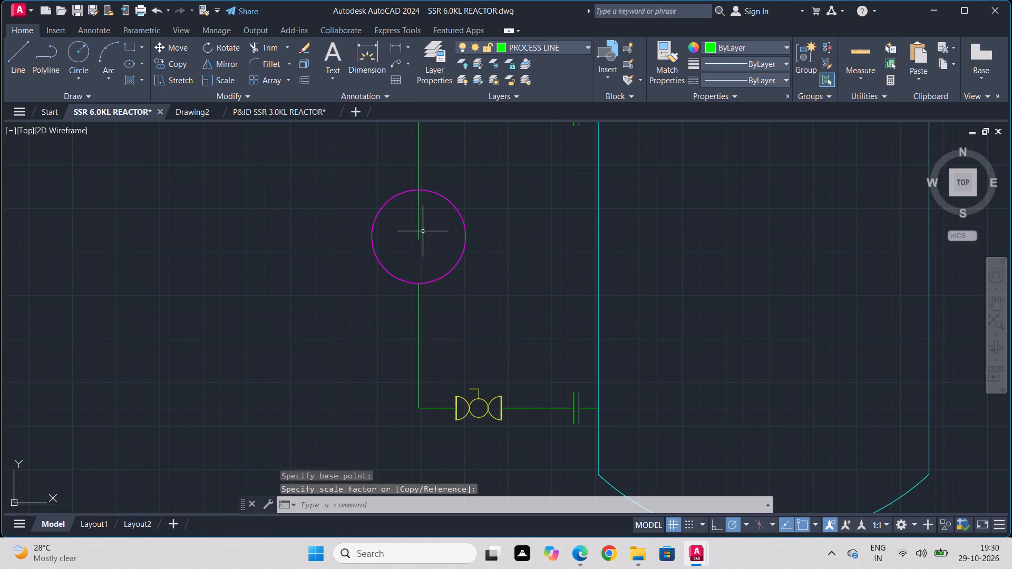
Trim away the part of the vertical process line inside the enlarged instrument circle.
text(tr)
key(Return)
drag(423, 230, 394, 240)
scroll(410, 235, down, 1)
scroll(410, 235, up, 1)
scroll(411, 235, down, 1)
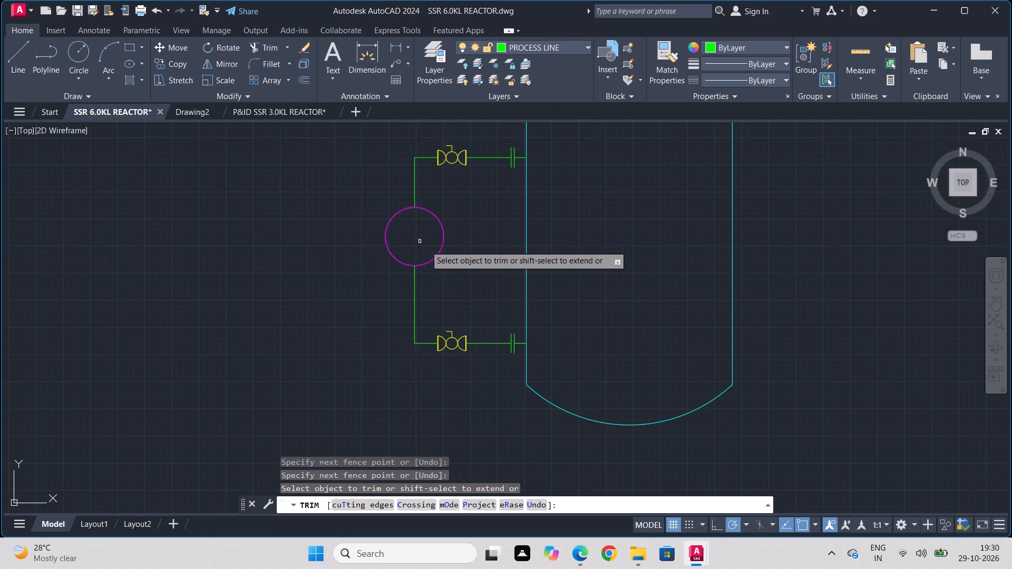
scroll(479, 289, down, 1)
key(Escape)
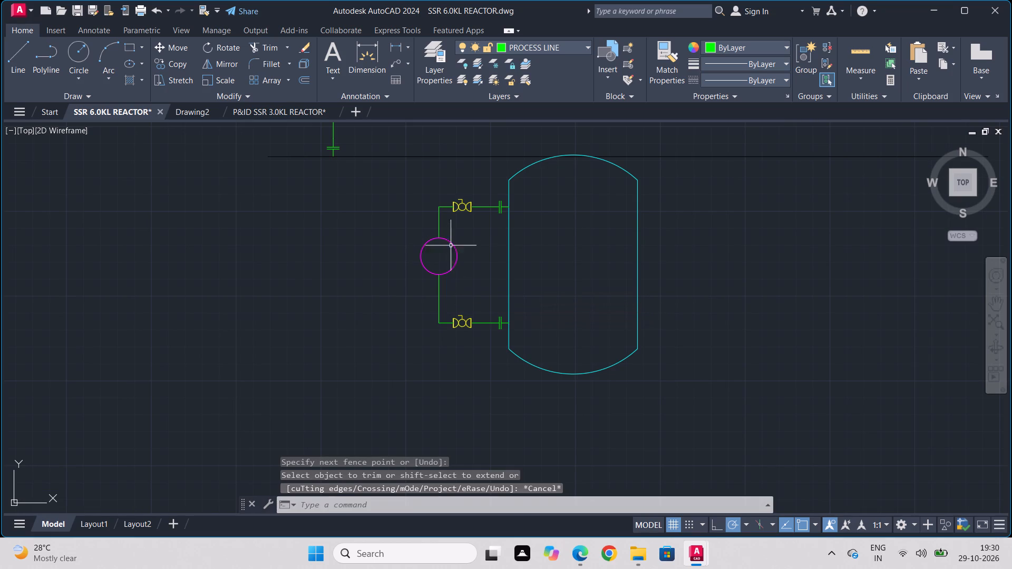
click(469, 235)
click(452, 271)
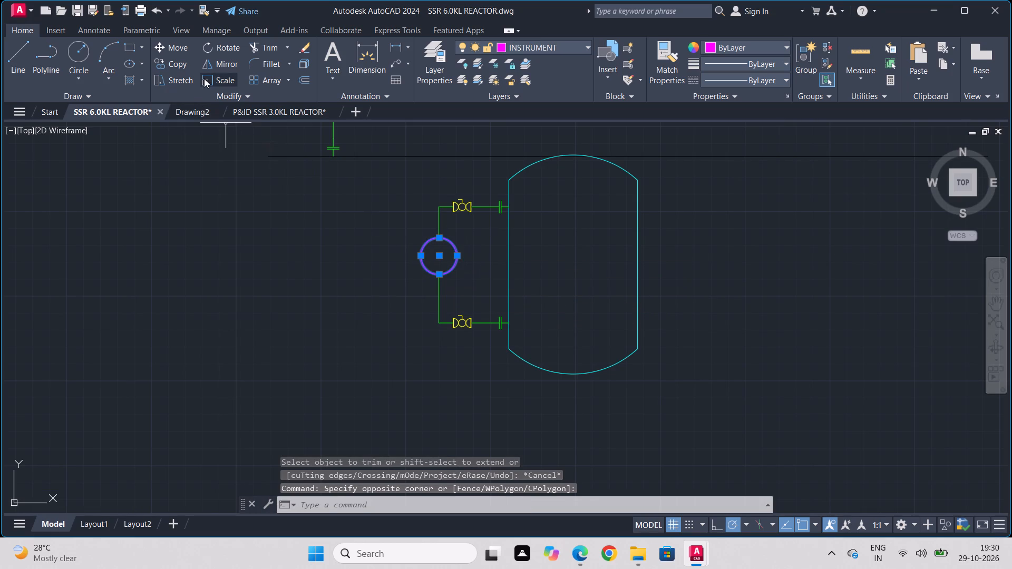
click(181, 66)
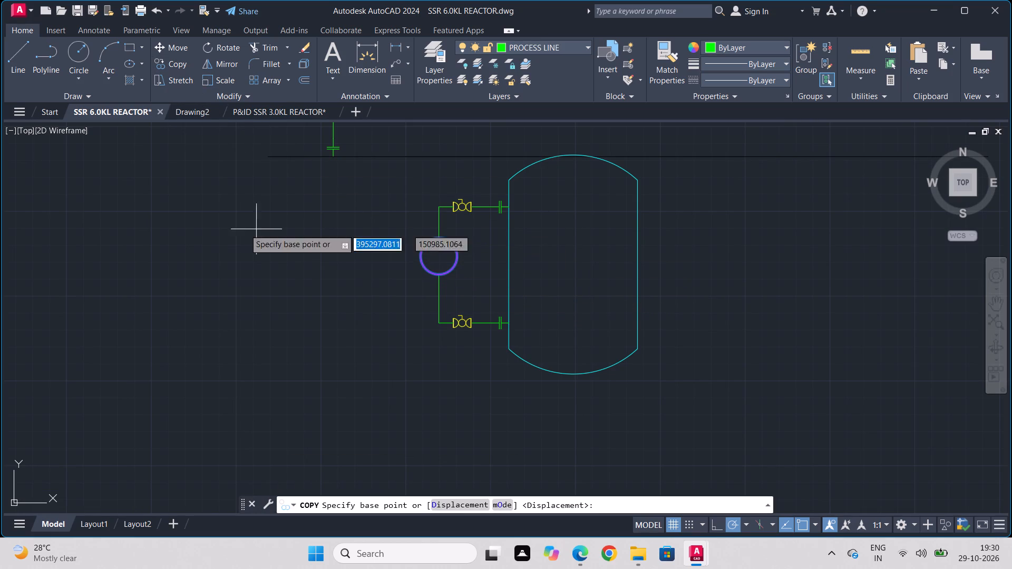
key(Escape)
Scale the instrument circle down to about 0.6 of its size from its bottom point.
click(464, 249)
click(454, 281)
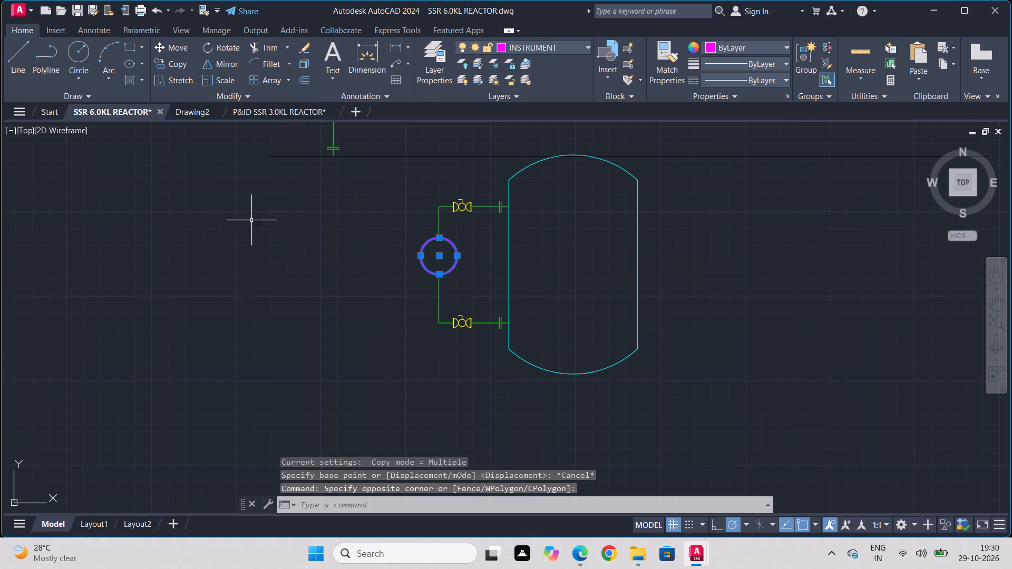
click(208, 77)
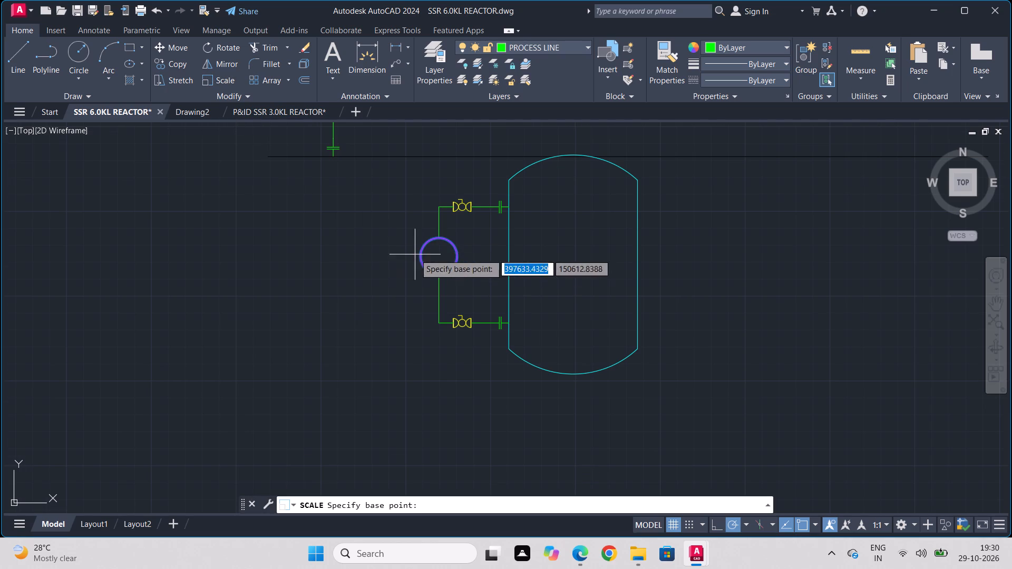
scroll(415, 254, up, 2)
scroll(478, 320, up, 1)
click(458, 284)
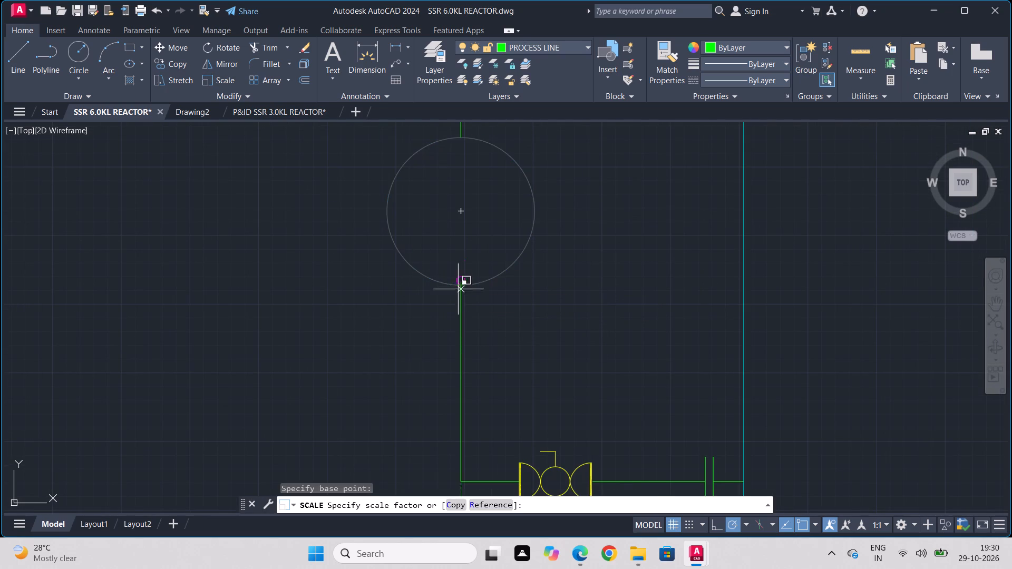
click(451, 328)
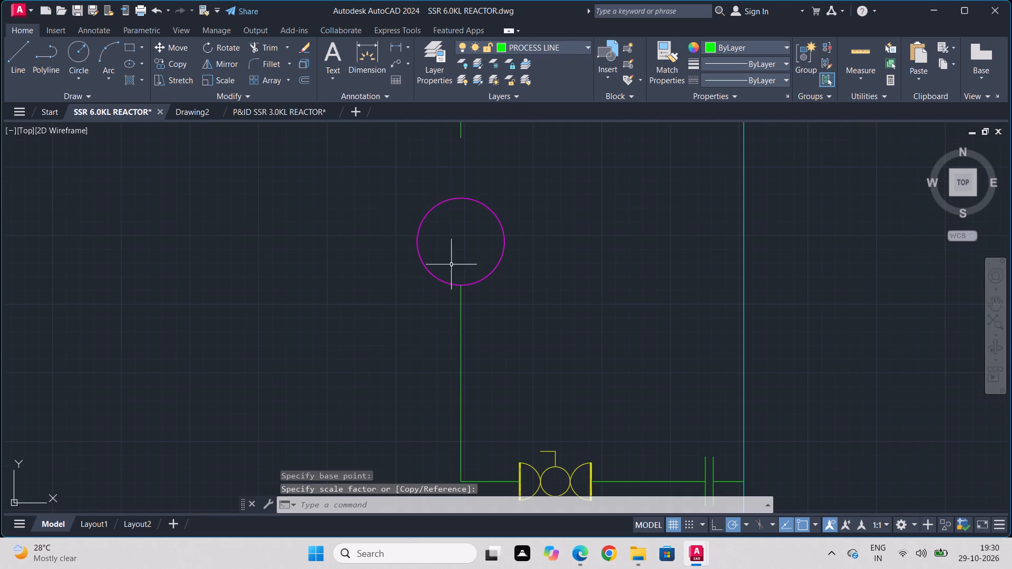
Stretch the lower end of the upper vertical process line down to the top of the reduced instrument circle.
click(462, 134)
click(462, 135)
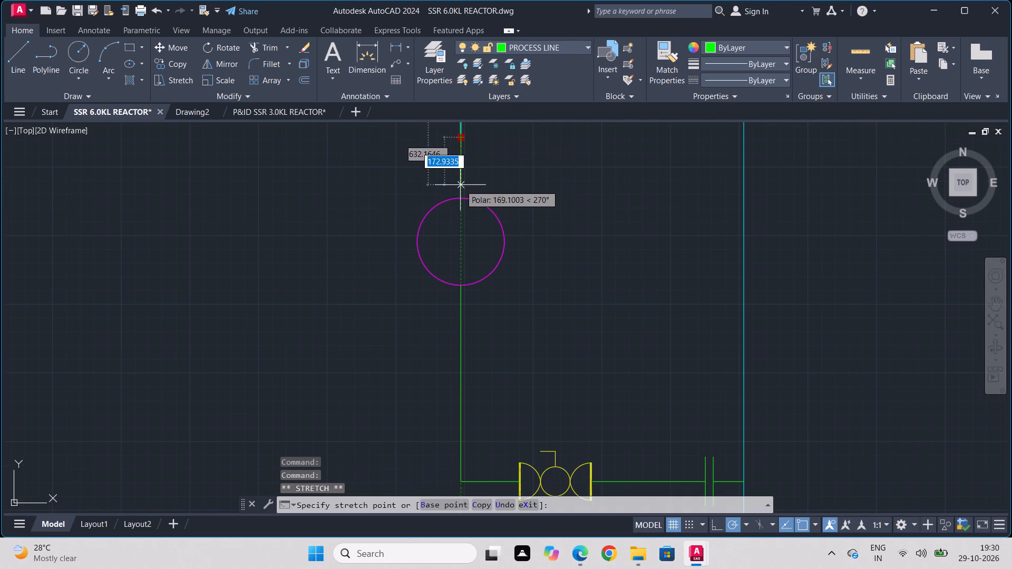
click(460, 198)
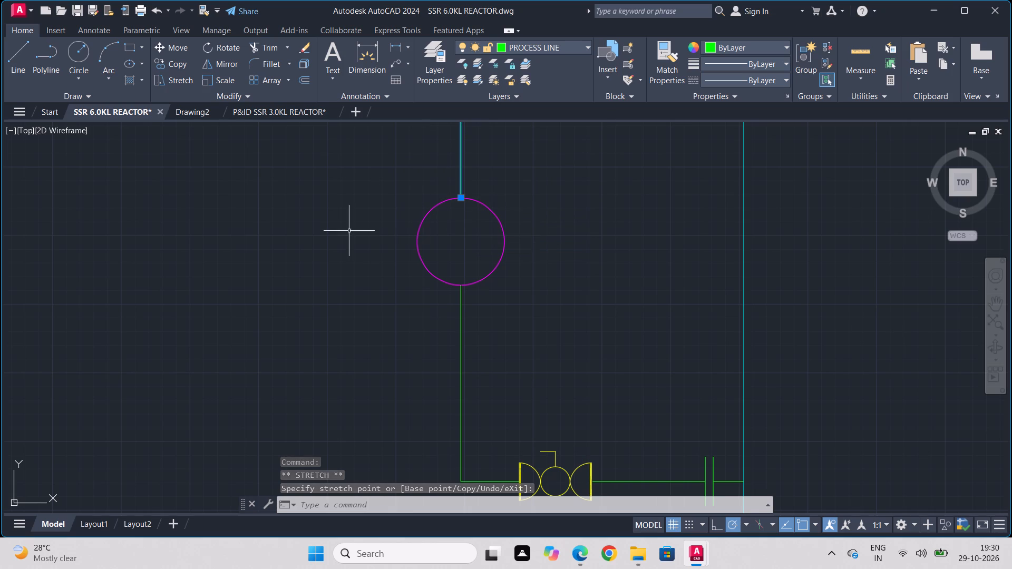
key(Escape)
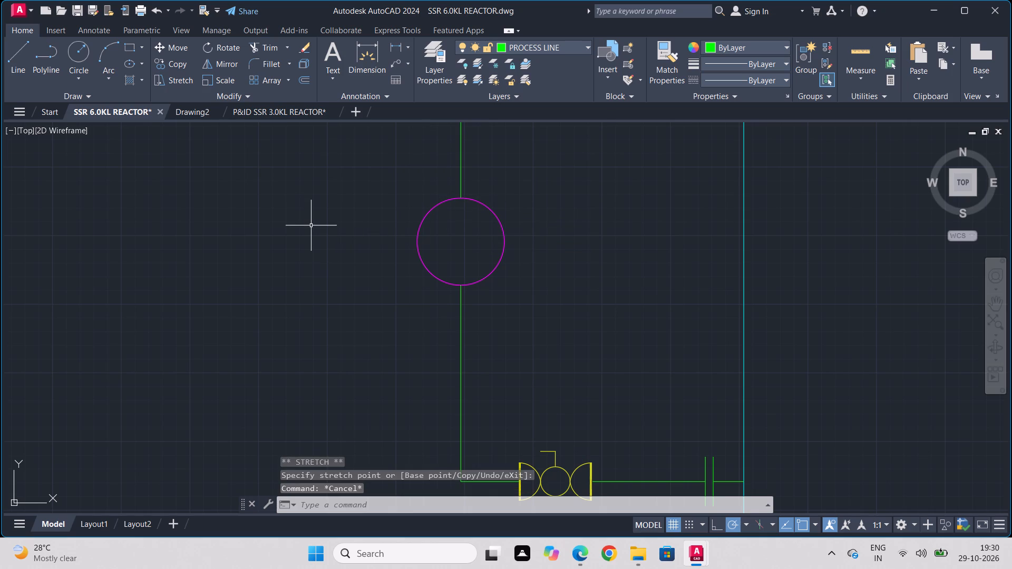
Draw a vertical line about 1,090 units long downward from the left part of the vessel's bottom dome as a support leg edge.
scroll(519, 362, down, 1)
scroll(424, 421, down, 1)
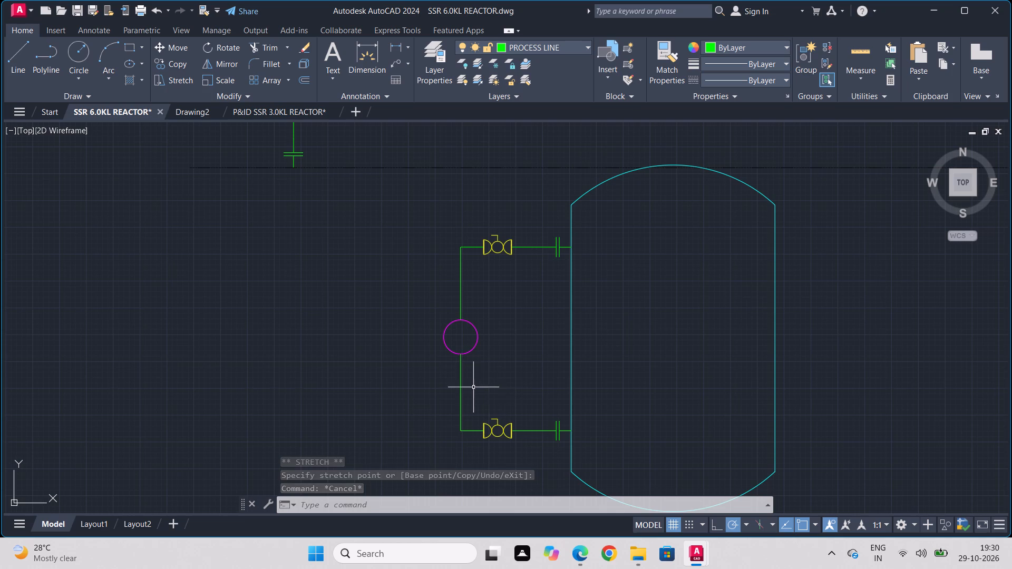
scroll(585, 341, down, 1)
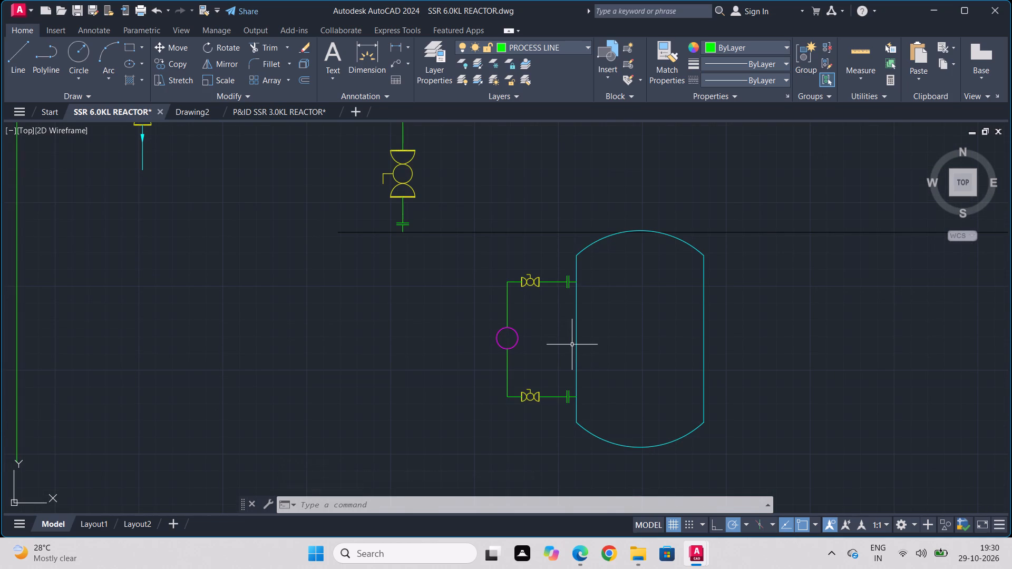
middle_drag(570, 345, 530, 239)
scroll(568, 384, up, 1)
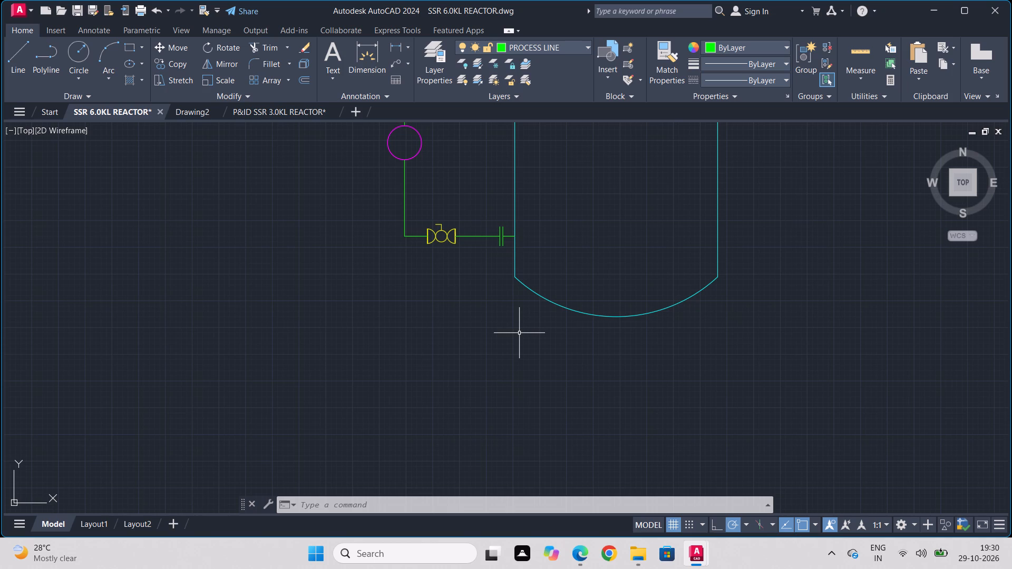
key(l)
key(Return)
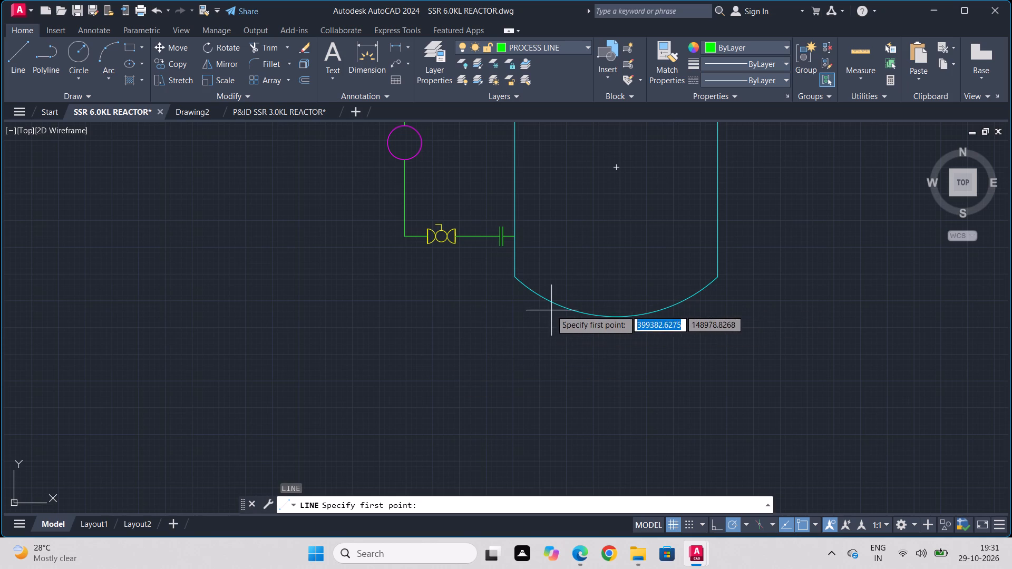
click(530, 292)
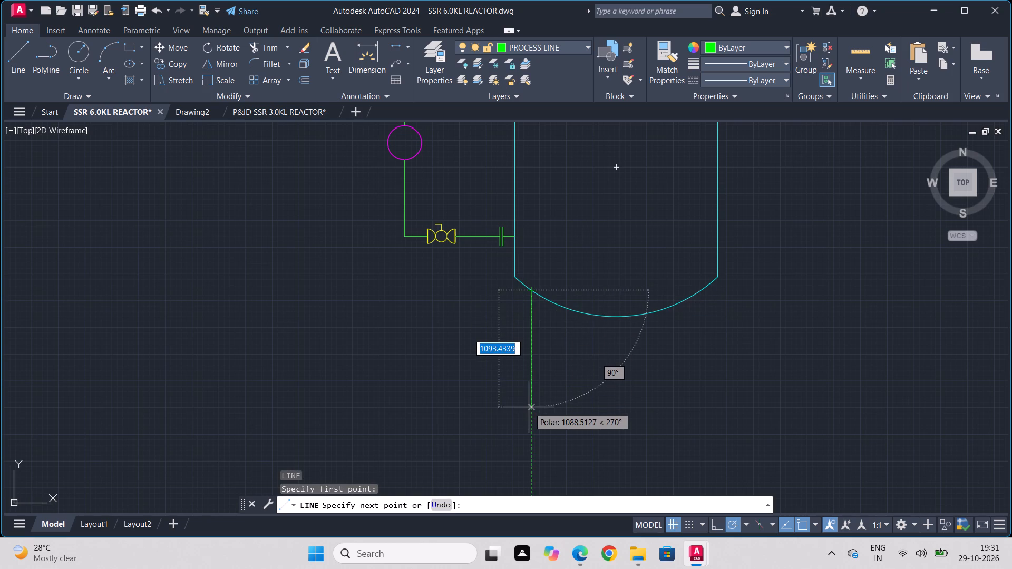
click(529, 407)
key(Escape)
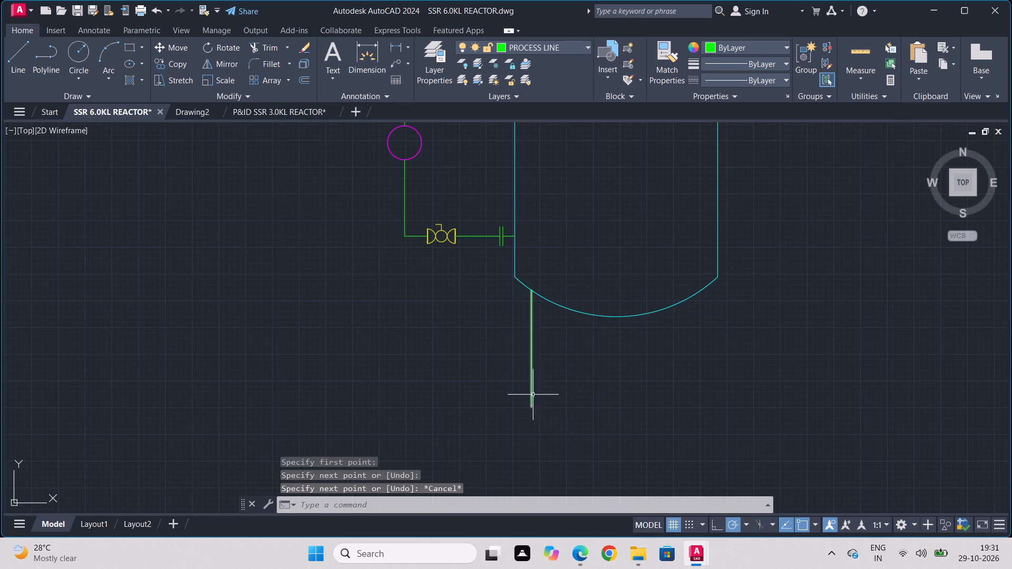
Copy the vertical leg line about 181 units to the right to form the leg's second edge.
click(530, 387)
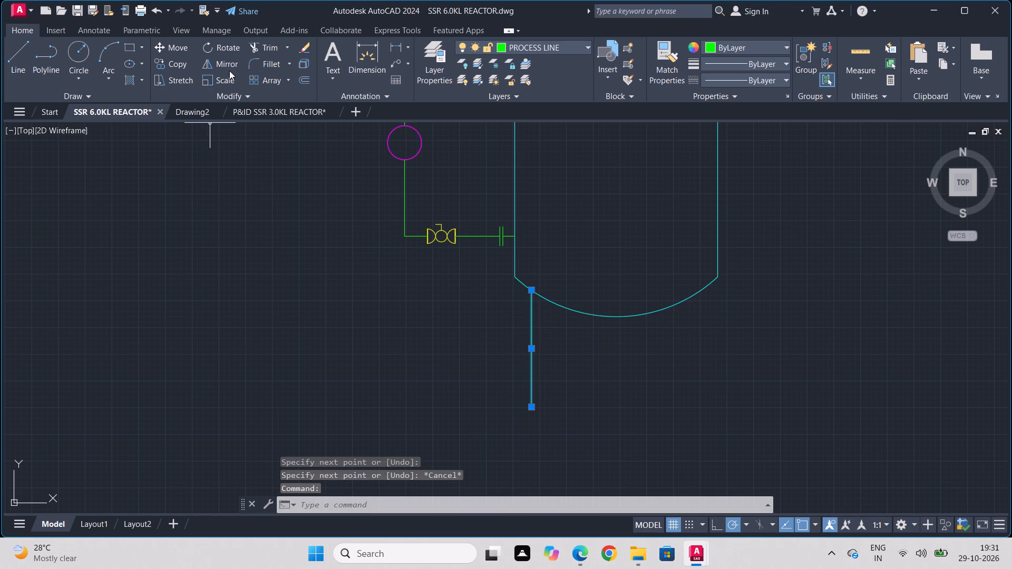
click(176, 64)
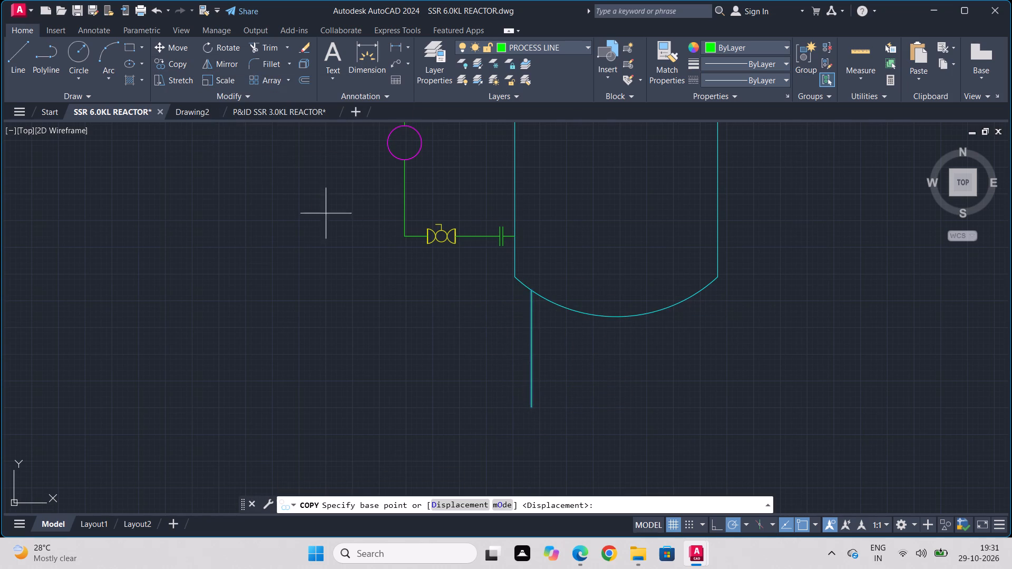
click(533, 289)
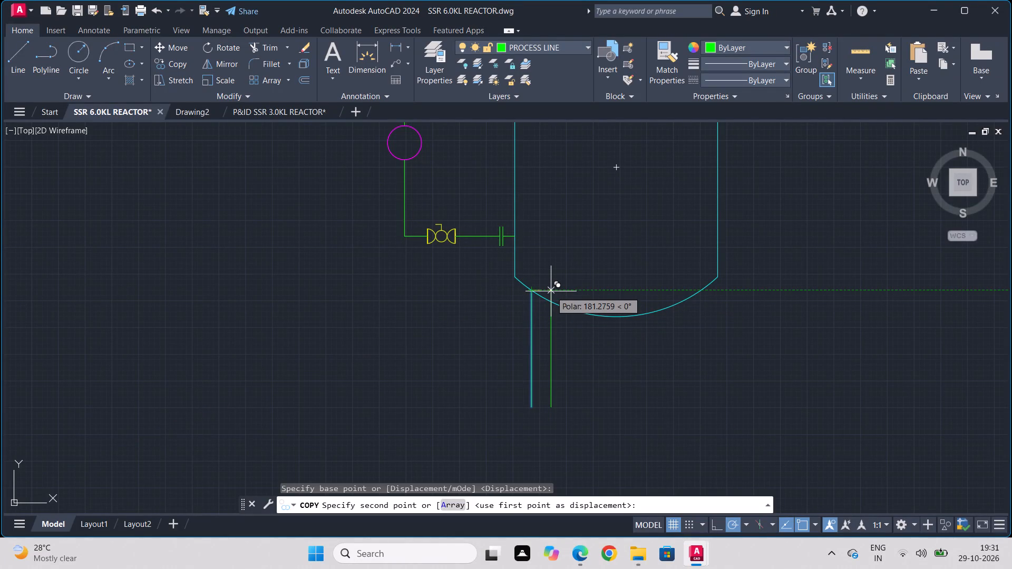
click(551, 291)
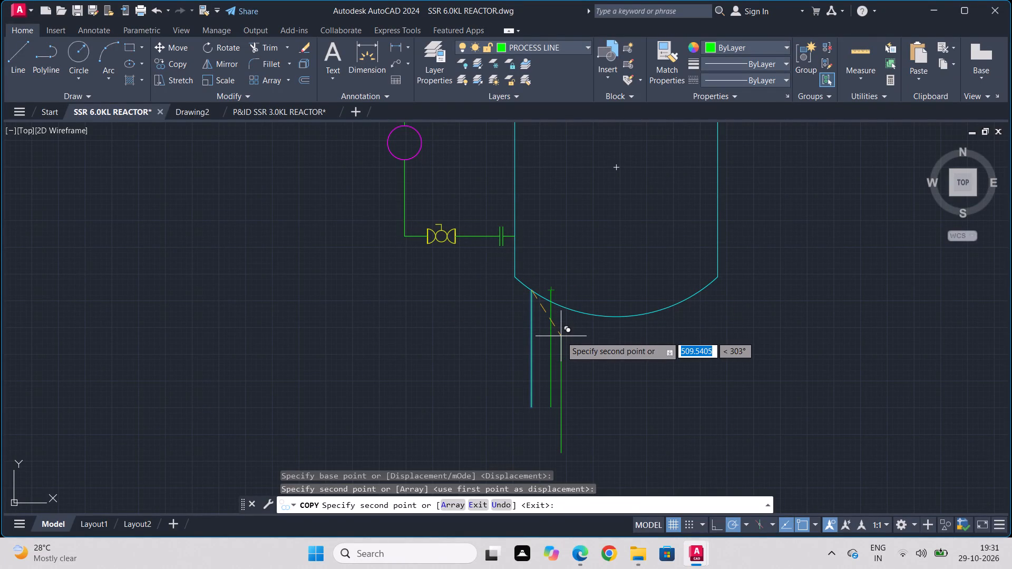
key(Escape)
Trim off the part of the copied leg line that extends inside the vessel's bottom dome.
text(tr)
key(Return)
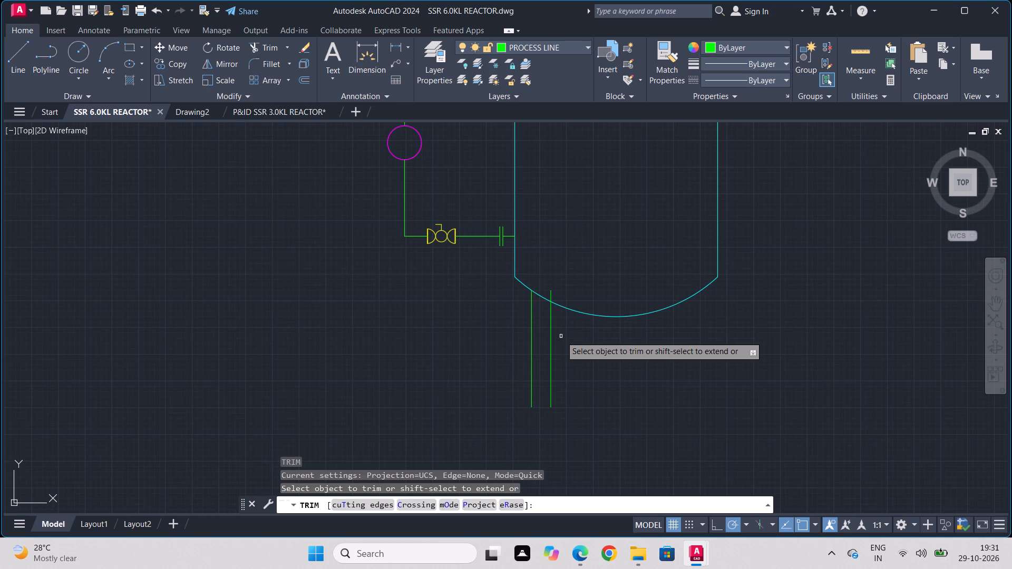
click(553, 299)
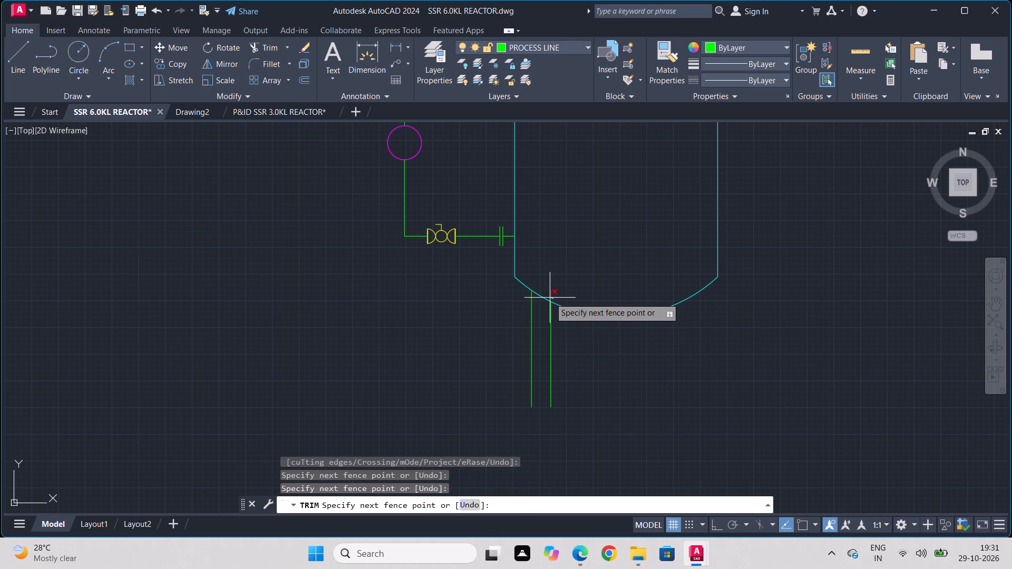
click(550, 298)
key(Escape)
Mirror the two leg lines about the vessel's vertical centreline, keeping the originals.
click(575, 335)
click(433, 375)
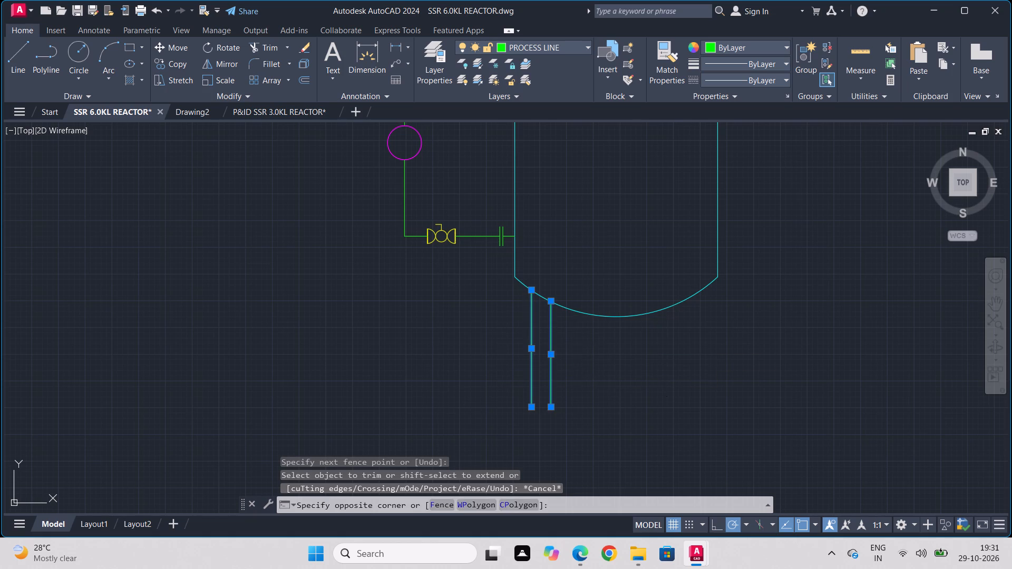
click(215, 59)
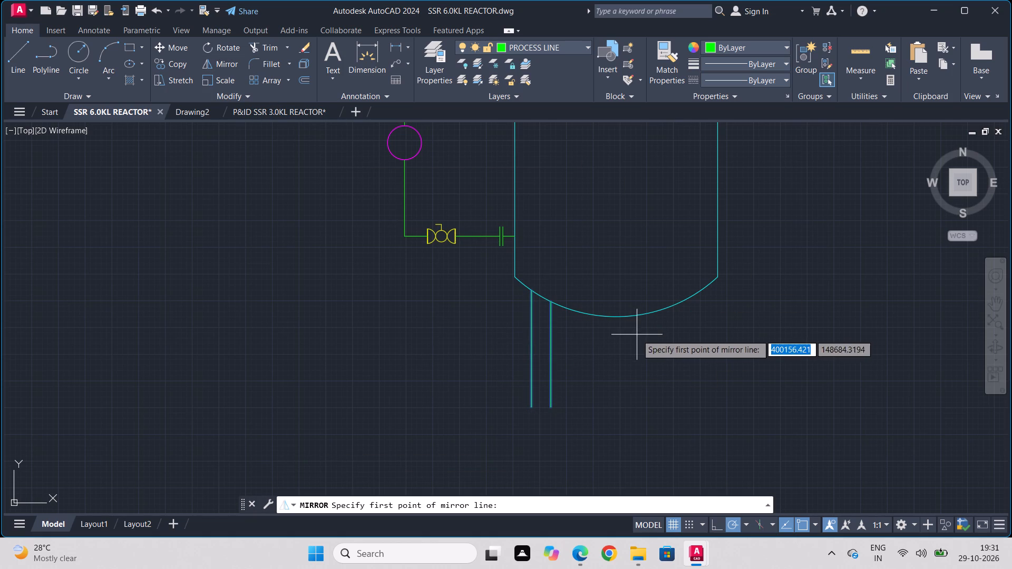
click(617, 318)
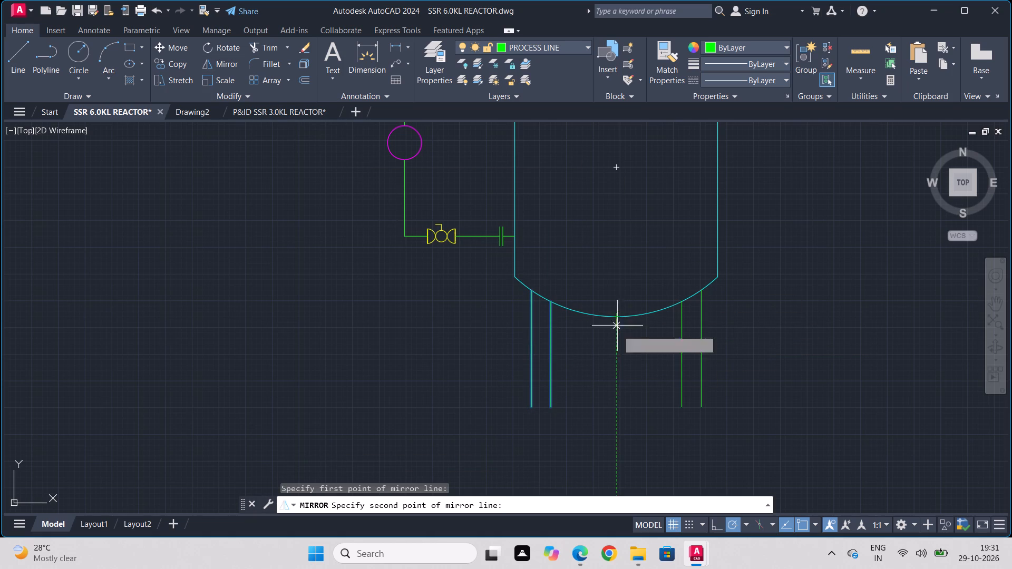
click(611, 377)
drag(631, 417, 611, 377)
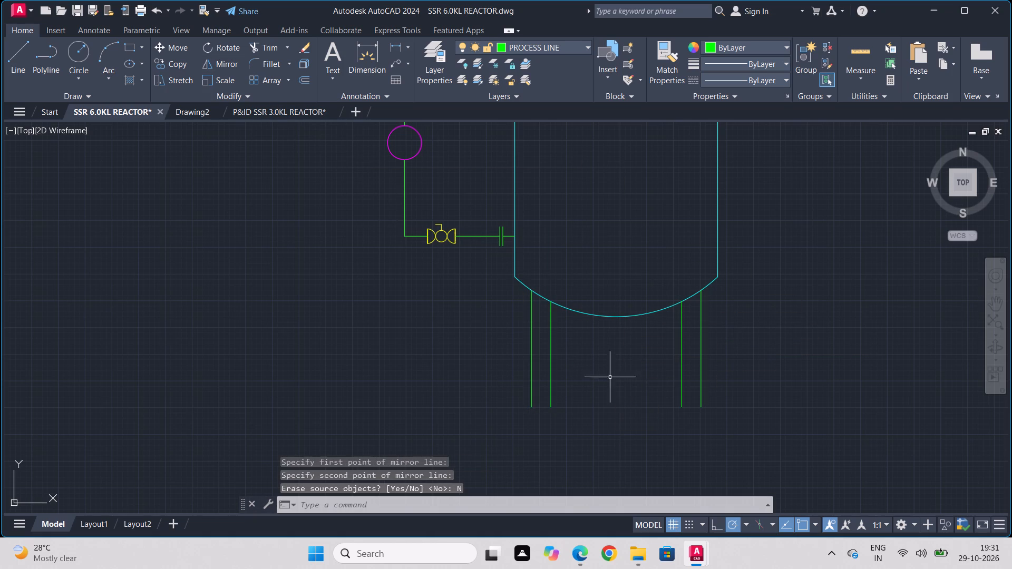
Make THICKNESS the current layer.
middle_drag(626, 384, 621, 310)
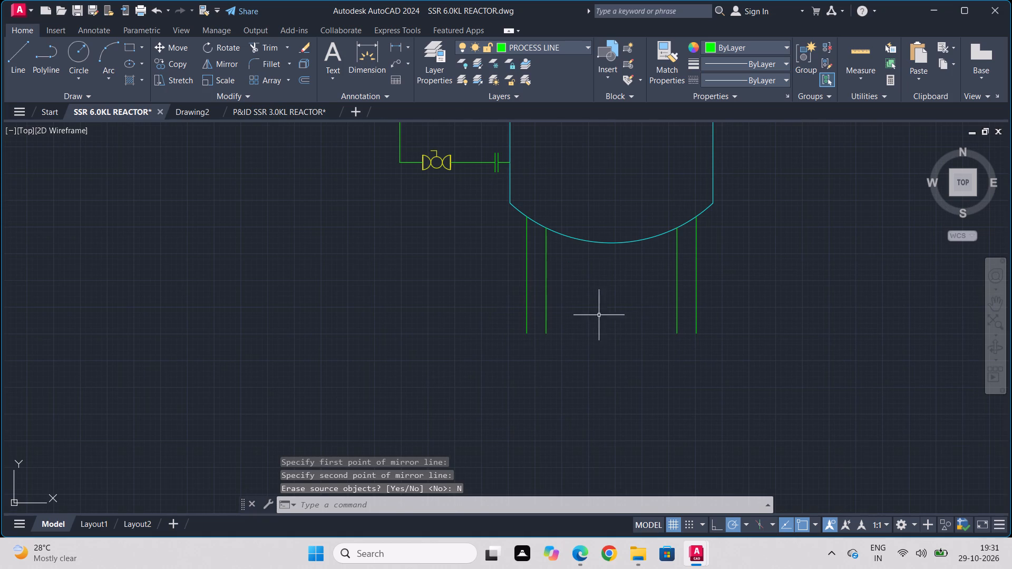
click(426, 49)
scroll(460, 98, down, 1)
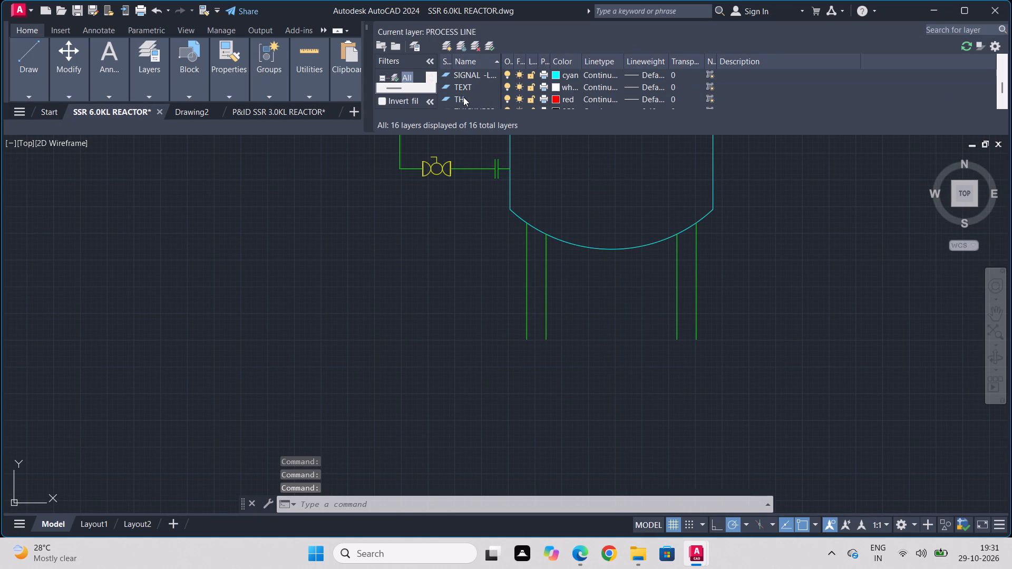
scroll(463, 97, up, 1)
scroll(463, 97, down, 3)
click(450, 76)
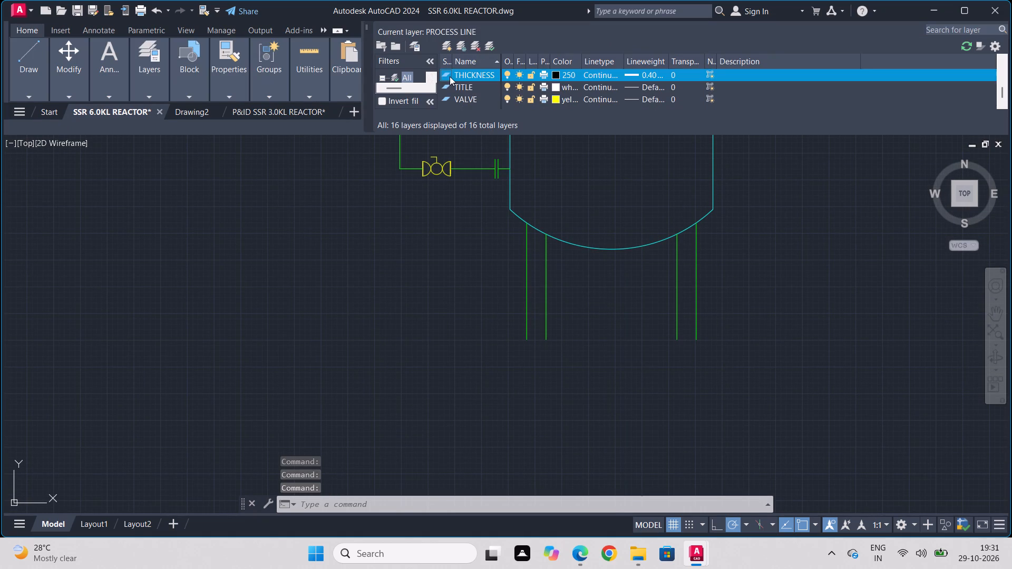
click(446, 75)
double_click(446, 74)
click(366, 26)
Draw a horizontal floor line about 16,540 units long level with the leg bottoms, starting left of the vessel and extending well past its right side.
click(25, 63)
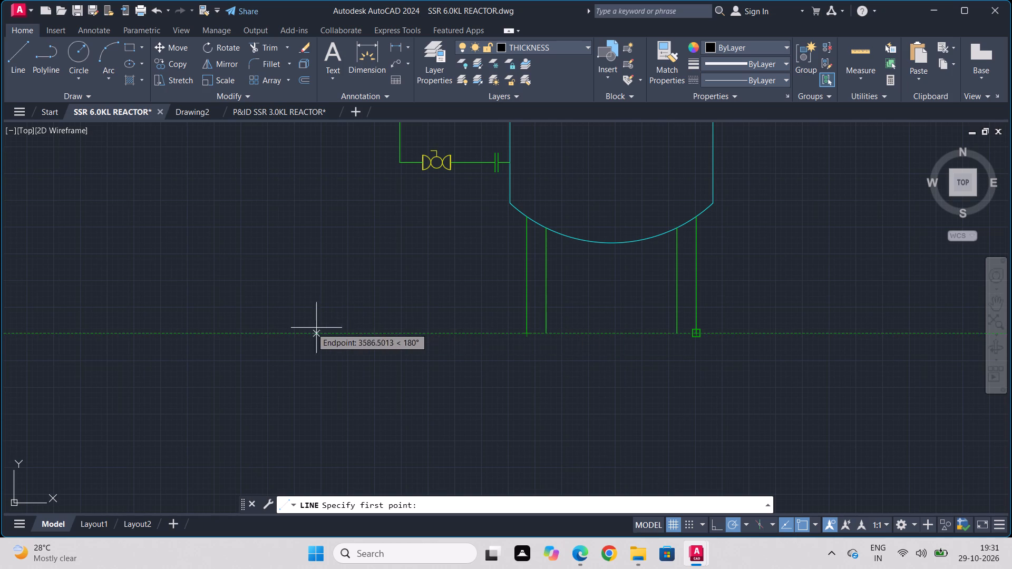
click(259, 331)
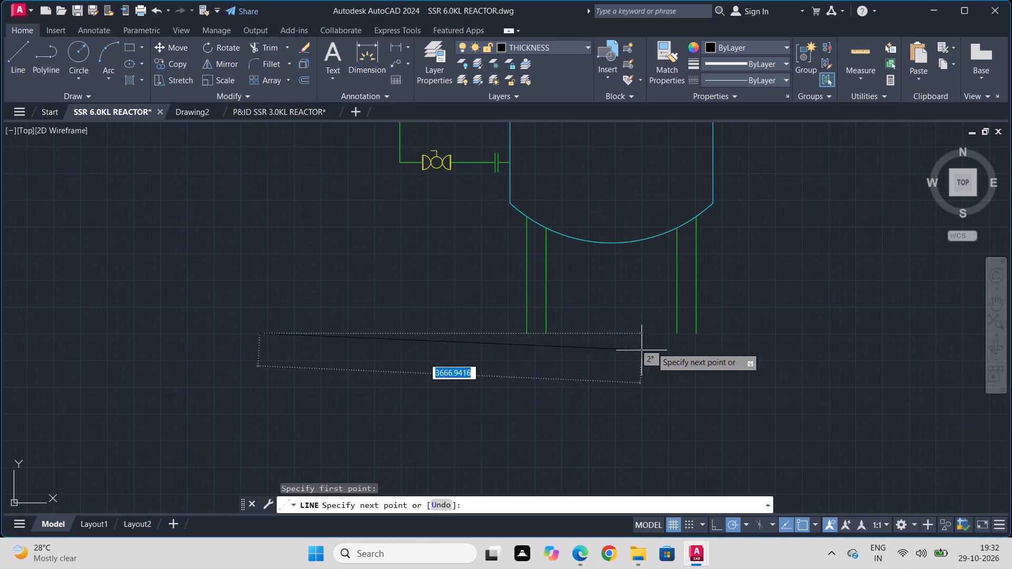
middle_drag(860, 333, 515, 322)
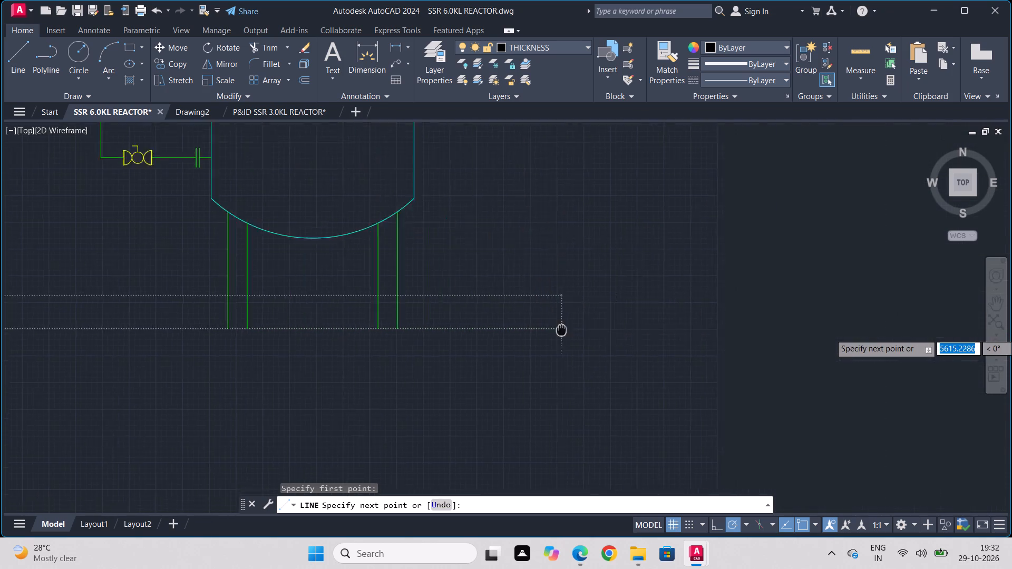
middle_drag(515, 322, 457, 316)
scroll(374, 305, down, 2)
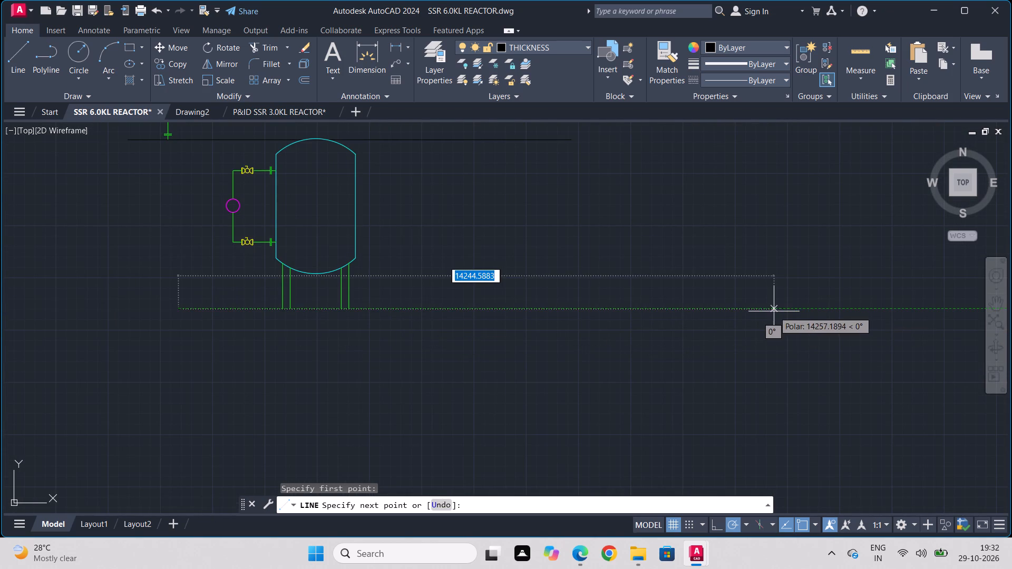
click(871, 313)
key(Escape)
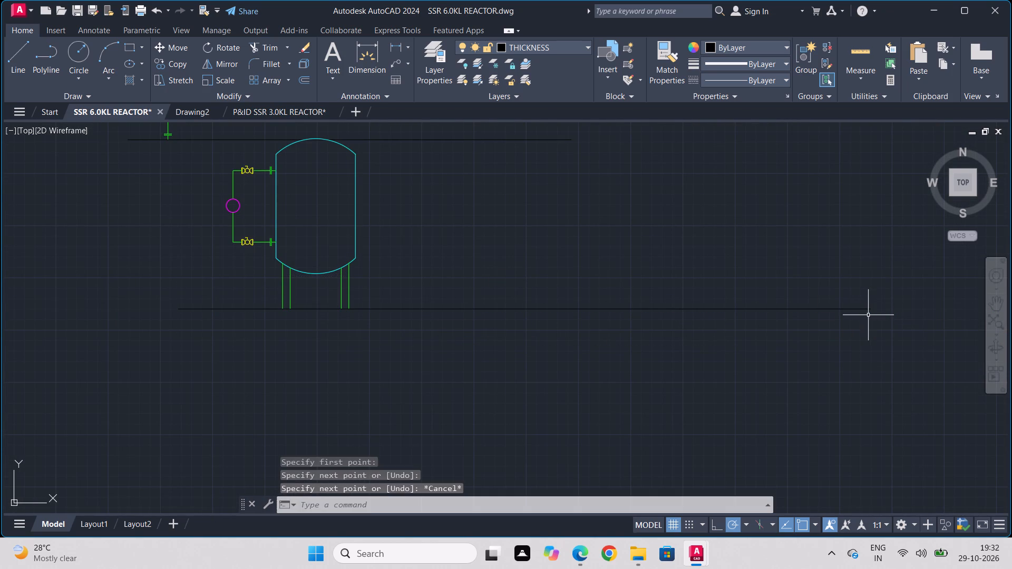
Change the linetype of the new floor line under the legs to ACAD_ISO02W100.
drag(702, 252, 663, 305)
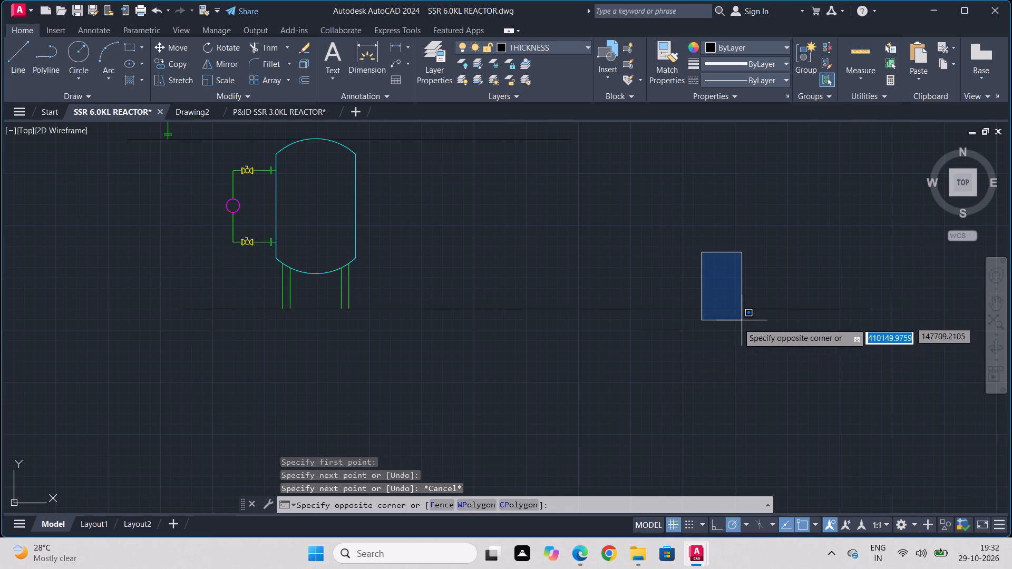
click(488, 443)
click(766, 80)
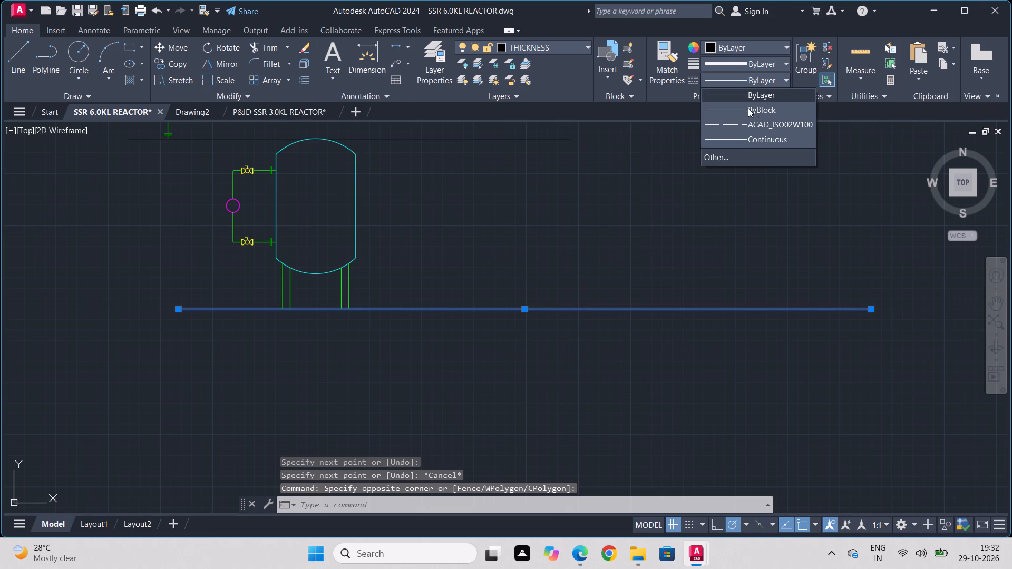
click(737, 123)
key(Escape)
scroll(705, 190, down, 1)
middle_drag(706, 191, 692, 274)
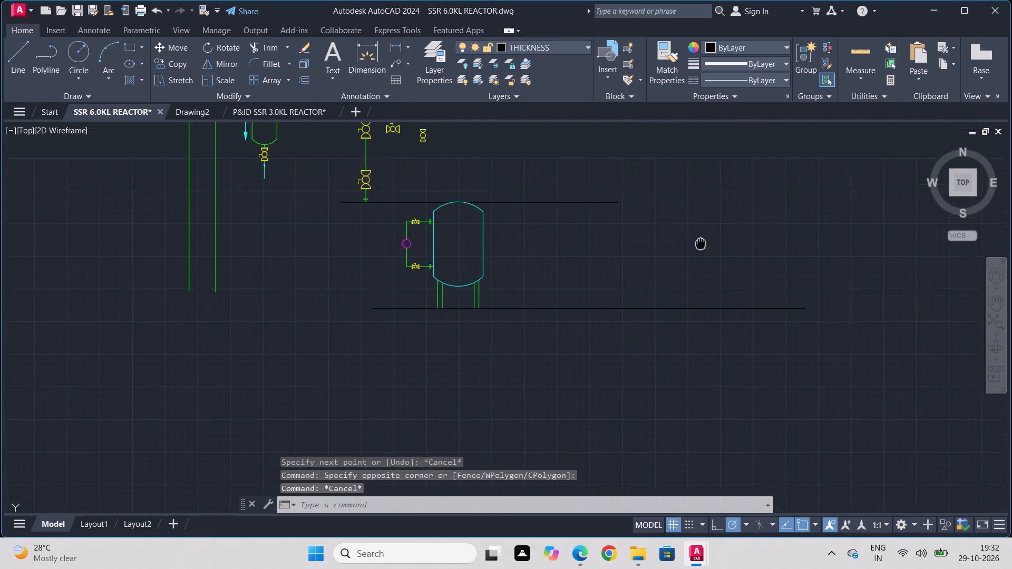
Copy the two right-pointing outlet arrows straight down about 12,600 units, beside the end of the floor line under the vessel.
middle_drag(692, 274, 641, 448)
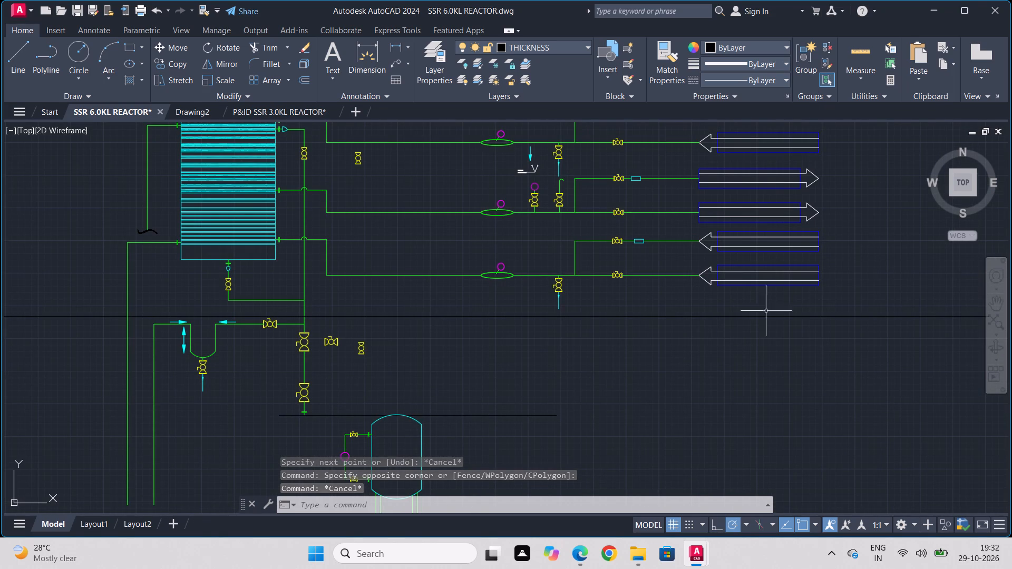
scroll(746, 177, up, 2)
click(755, 145)
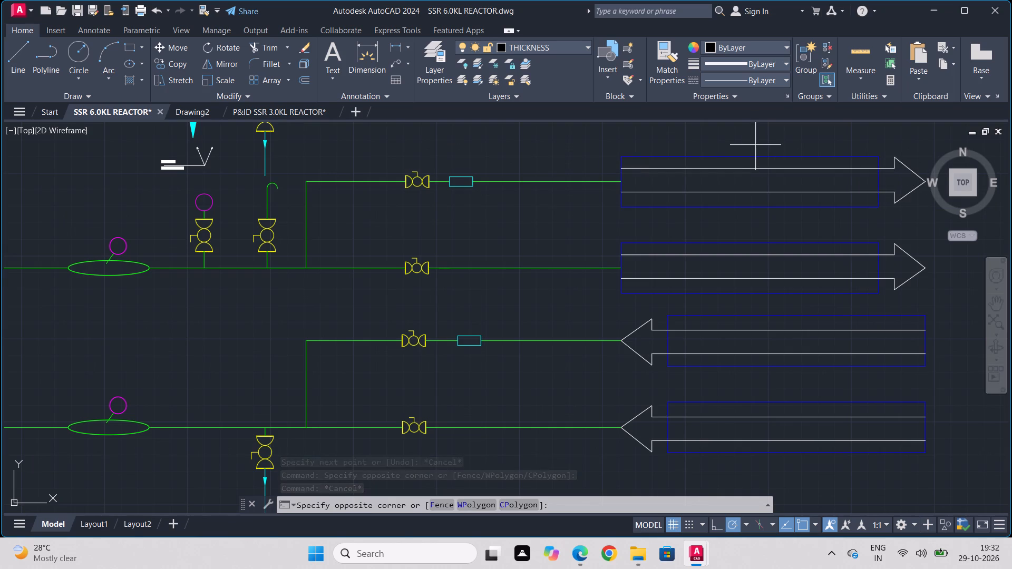
click(631, 287)
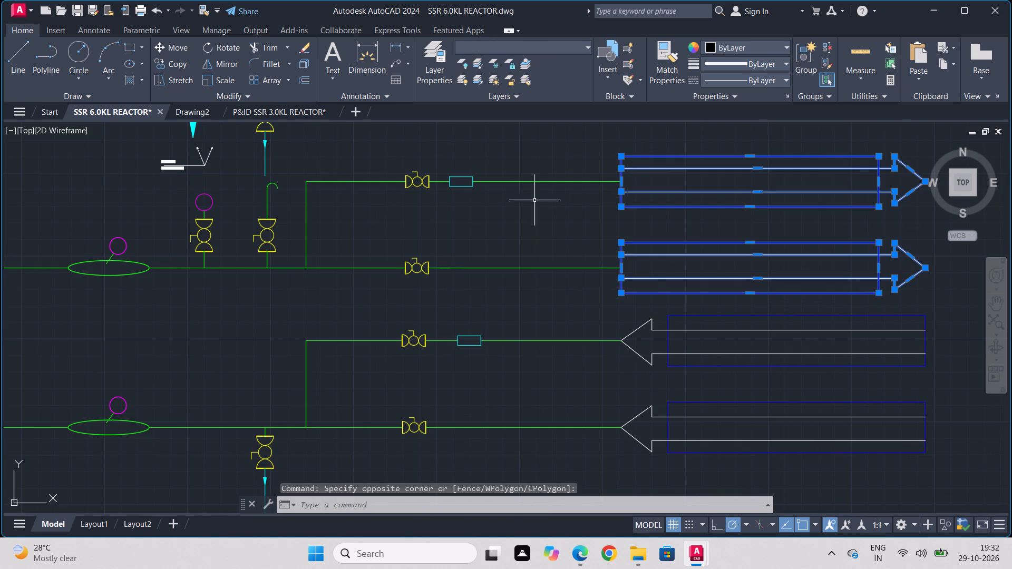
click(156, 67)
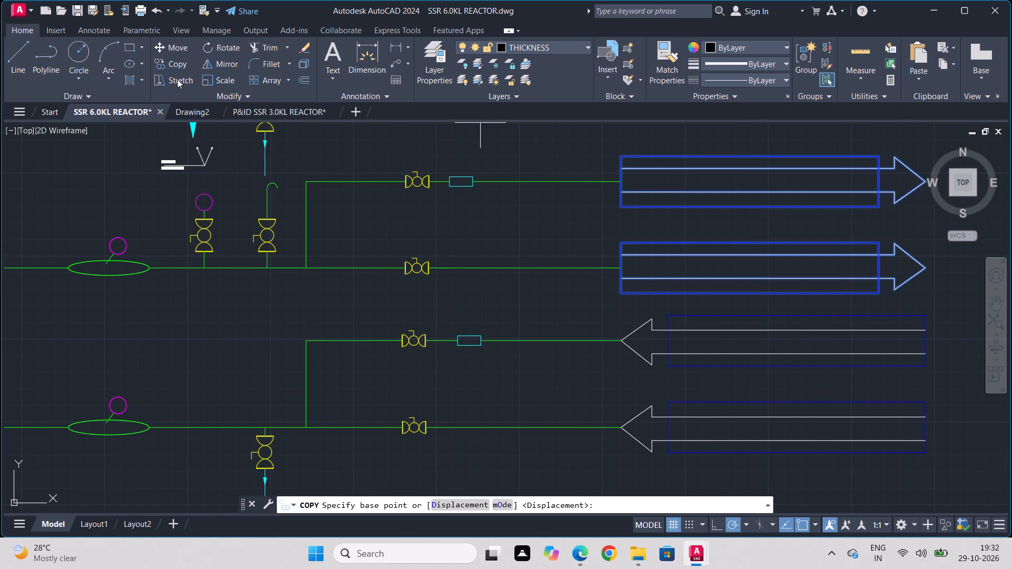
click(617, 154)
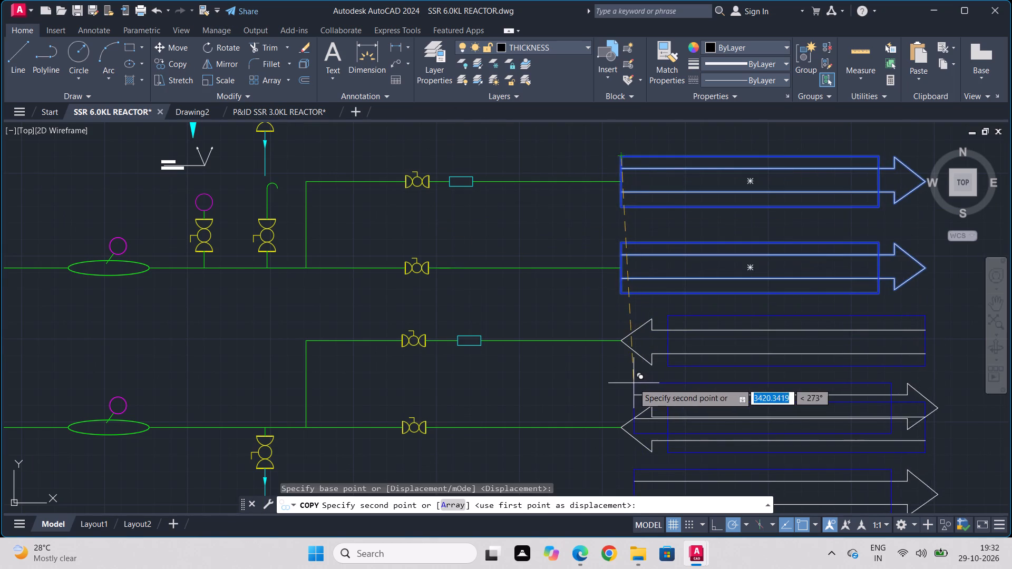
scroll(634, 383, down, 1)
middle_drag(628, 391, 624, 208)
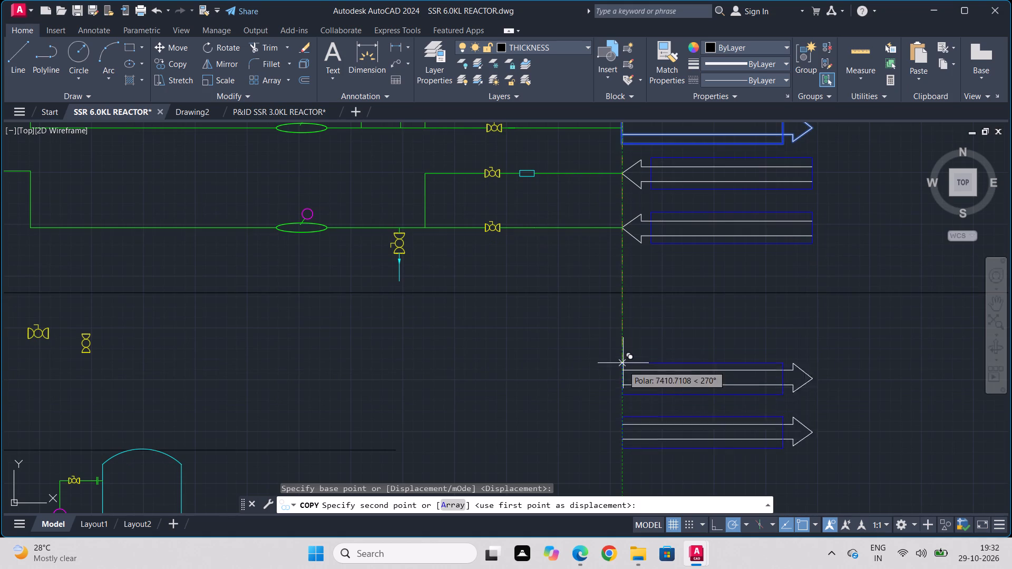
scroll(623, 393, down, 1)
middle_drag(623, 393, 606, 200)
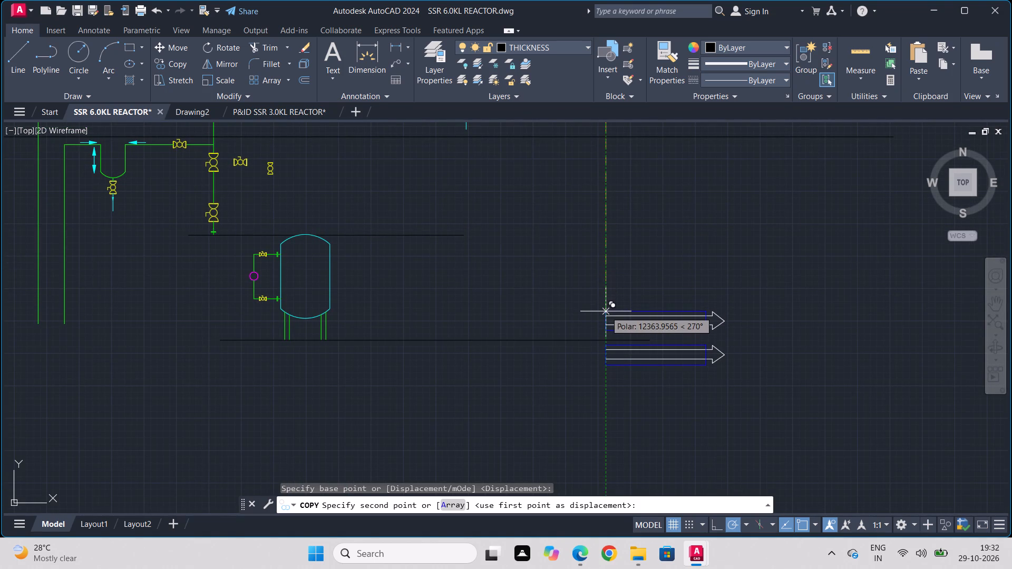
scroll(606, 311, up, 1)
middle_drag(606, 311, 611, 265)
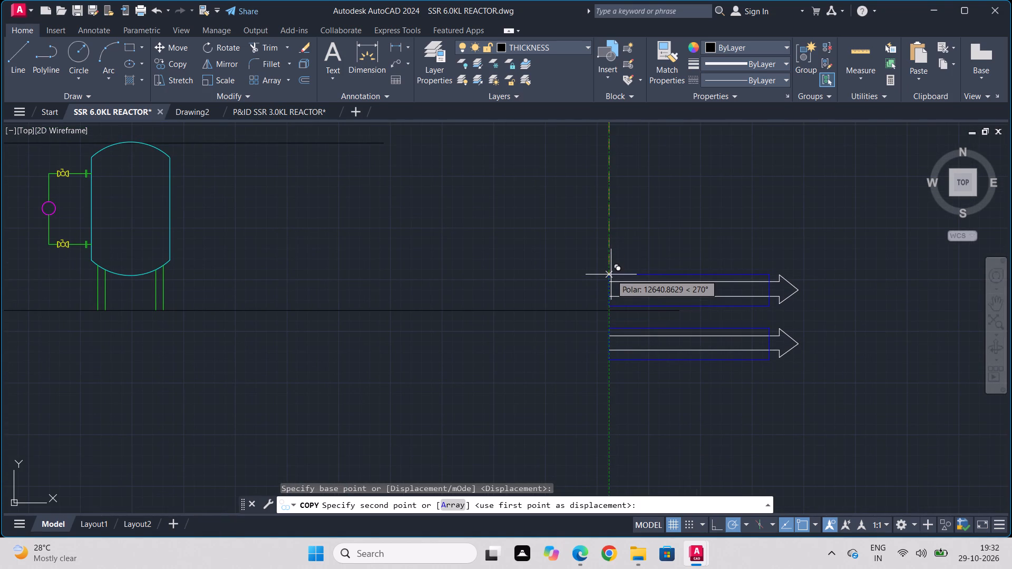
click(611, 273)
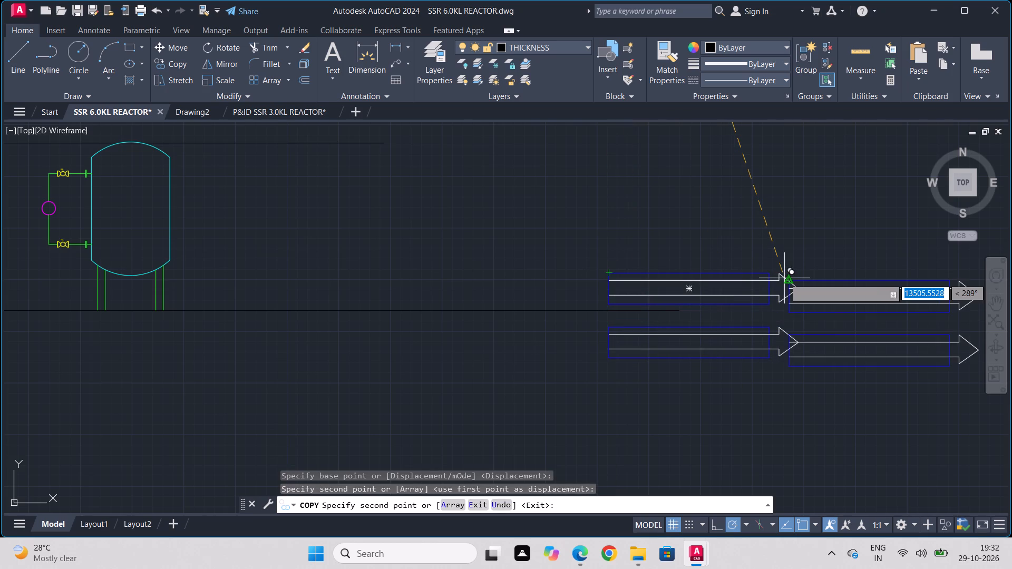
key(Escape)
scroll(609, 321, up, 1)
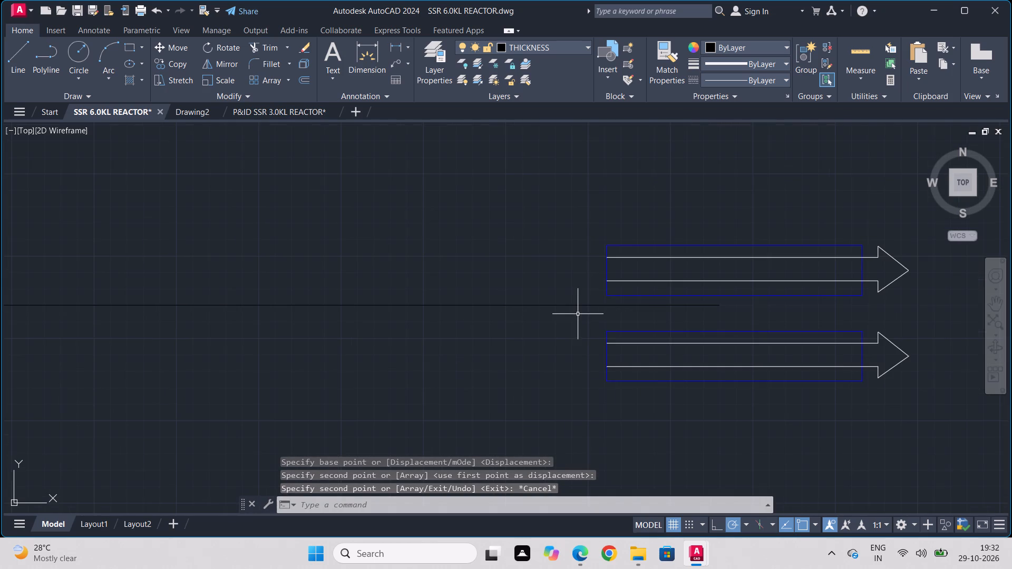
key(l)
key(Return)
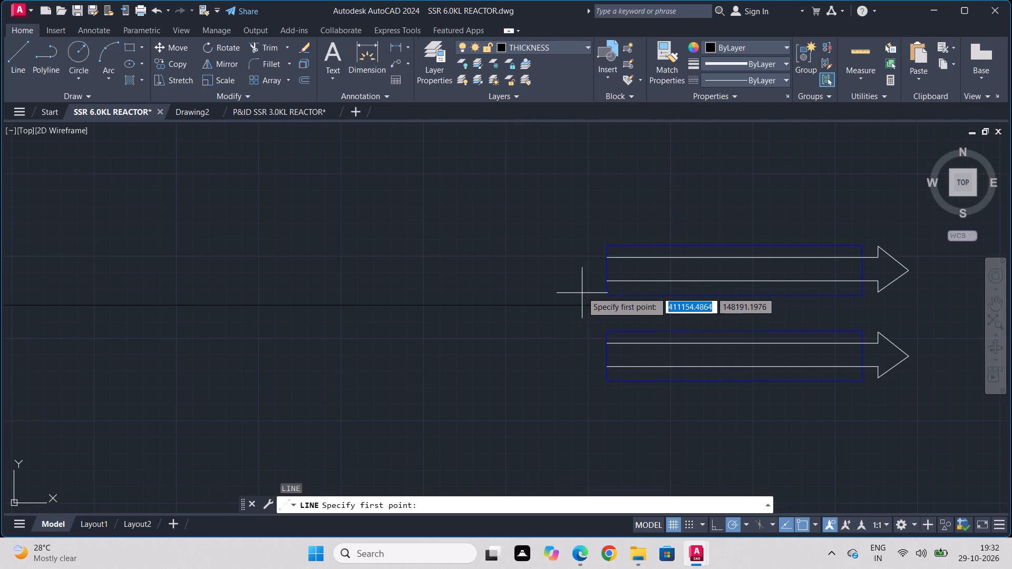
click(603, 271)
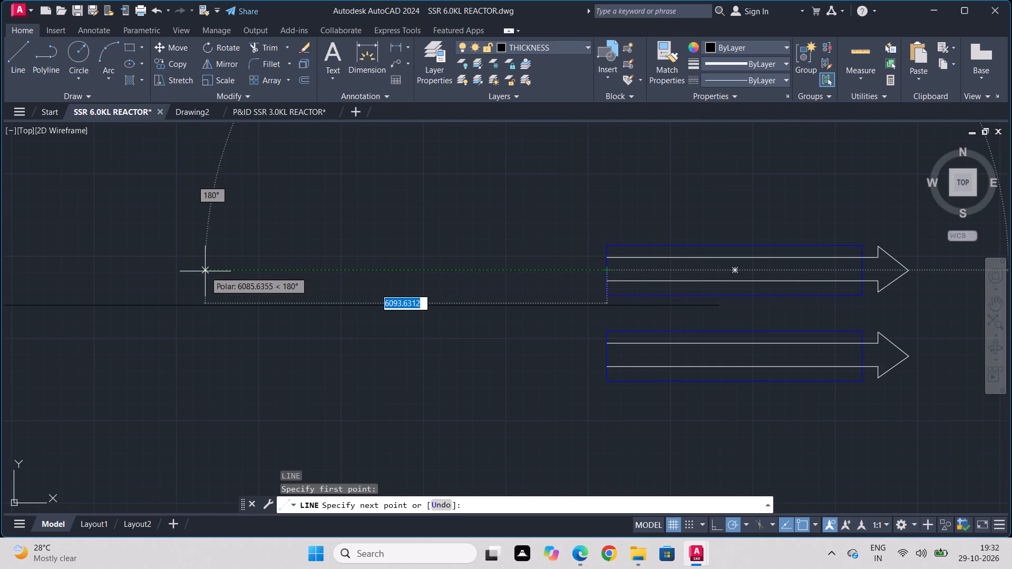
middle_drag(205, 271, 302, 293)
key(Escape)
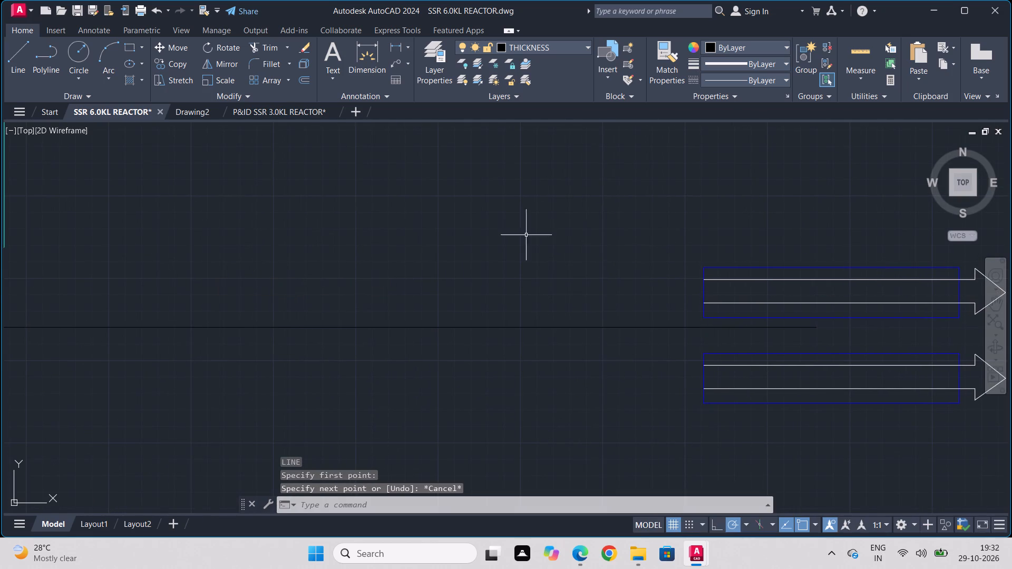
Make PROCESS LINE the current layer.
click(431, 61)
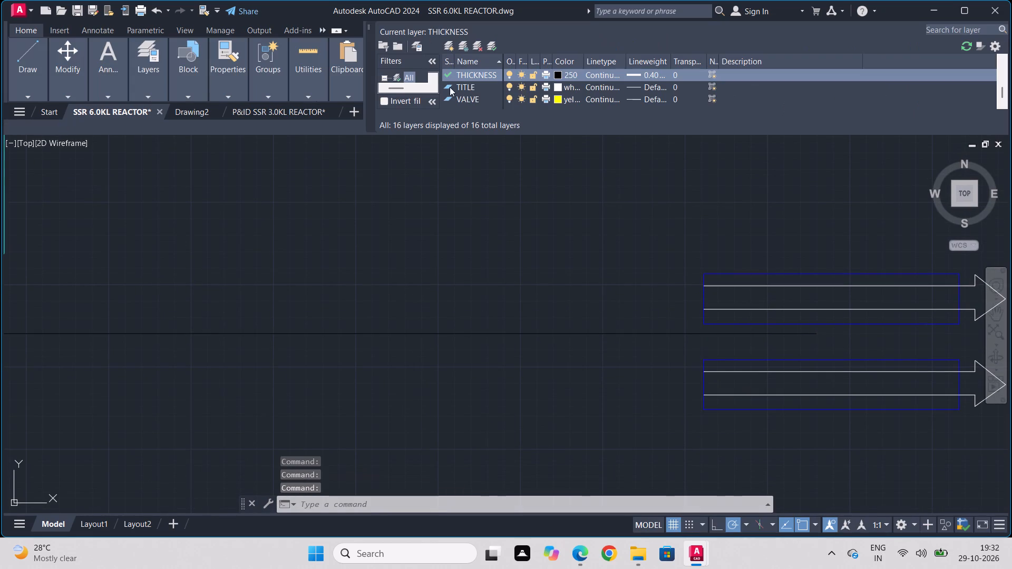
scroll(501, 95, down, 2)
scroll(528, 90, up, 1)
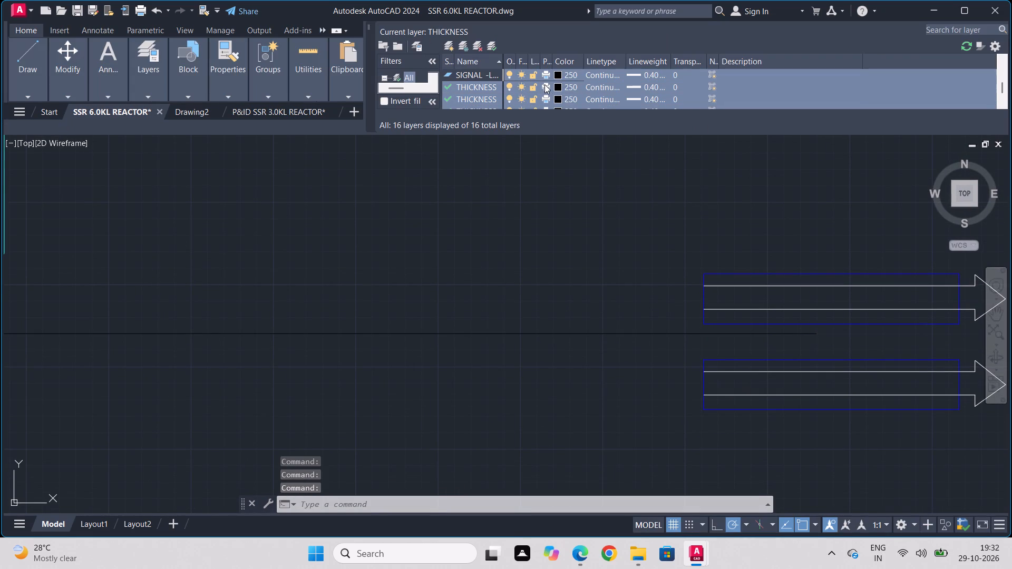
scroll(544, 84, up, 2)
scroll(545, 84, down, 1)
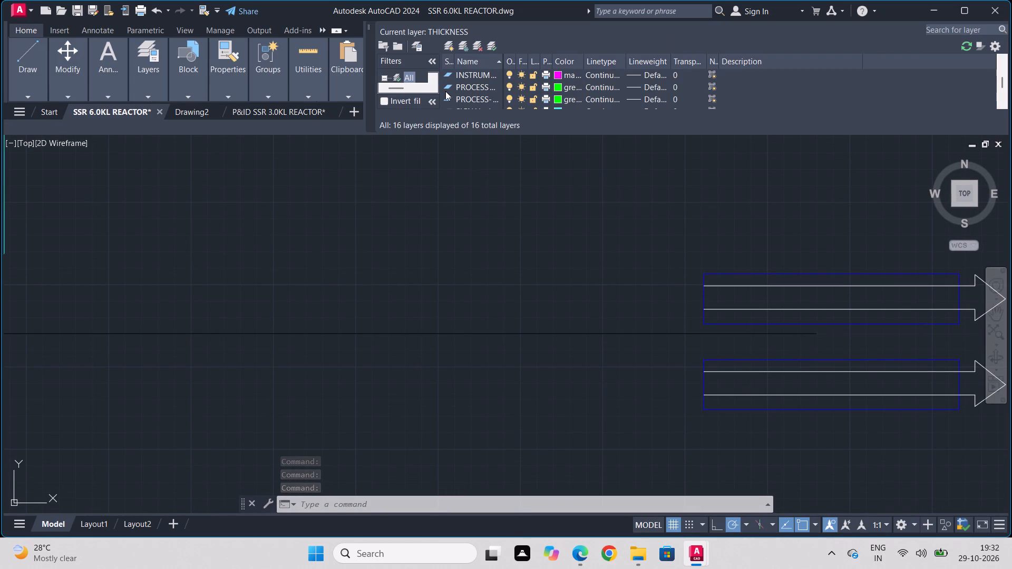
double_click(445, 91)
click(369, 30)
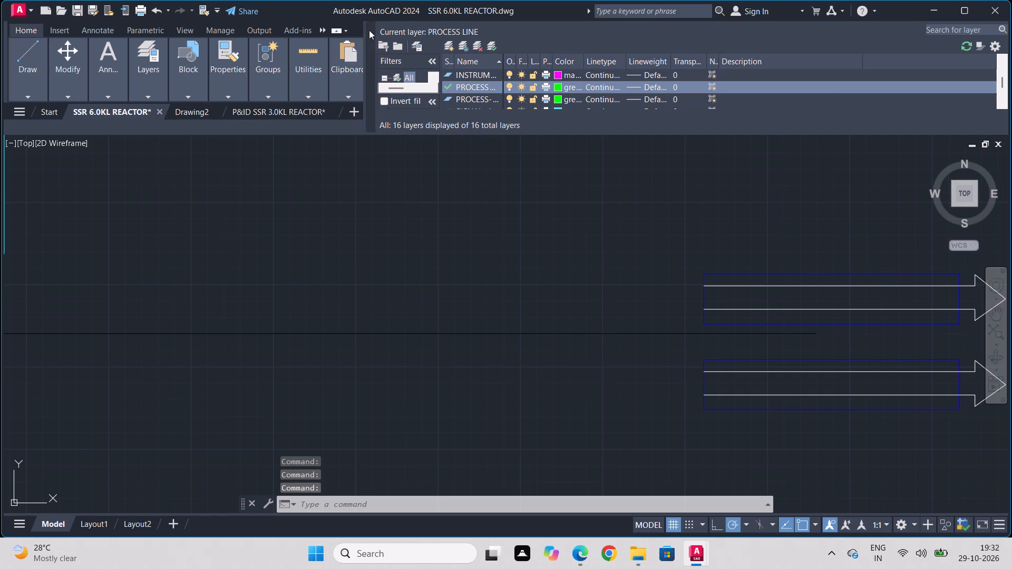
Draw a horizontal process line about 3,460 units long from the upper copied arrow's left edge midpoint towards the vessel.
key(l)
key(Return)
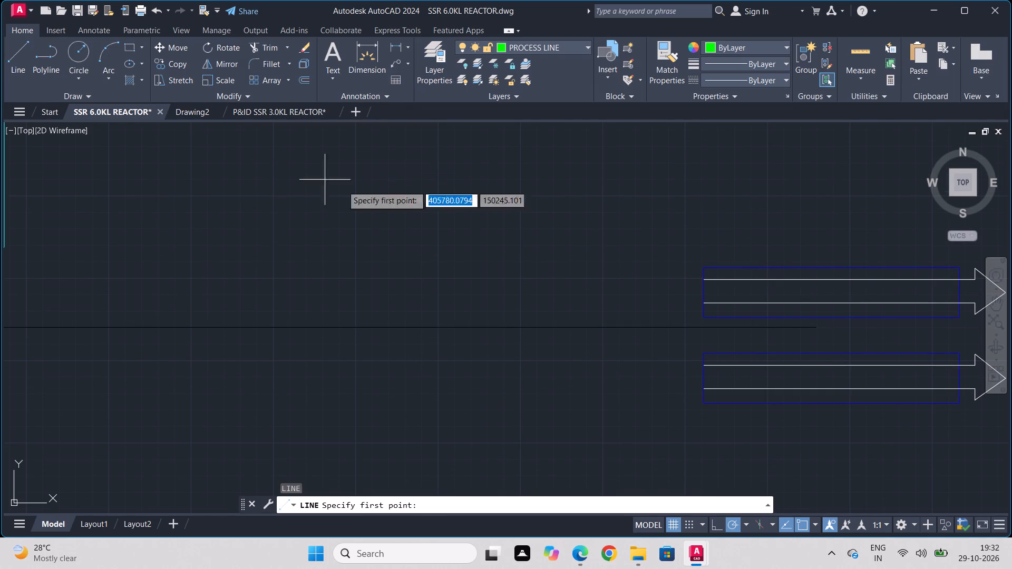
click(702, 290)
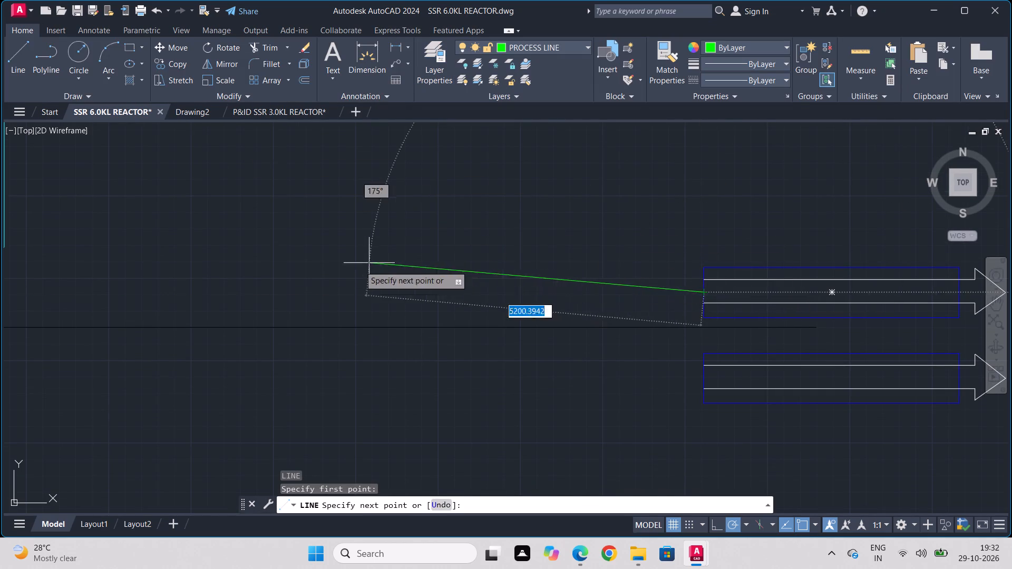
scroll(340, 271, down, 2)
middle_drag(321, 286, 337, 282)
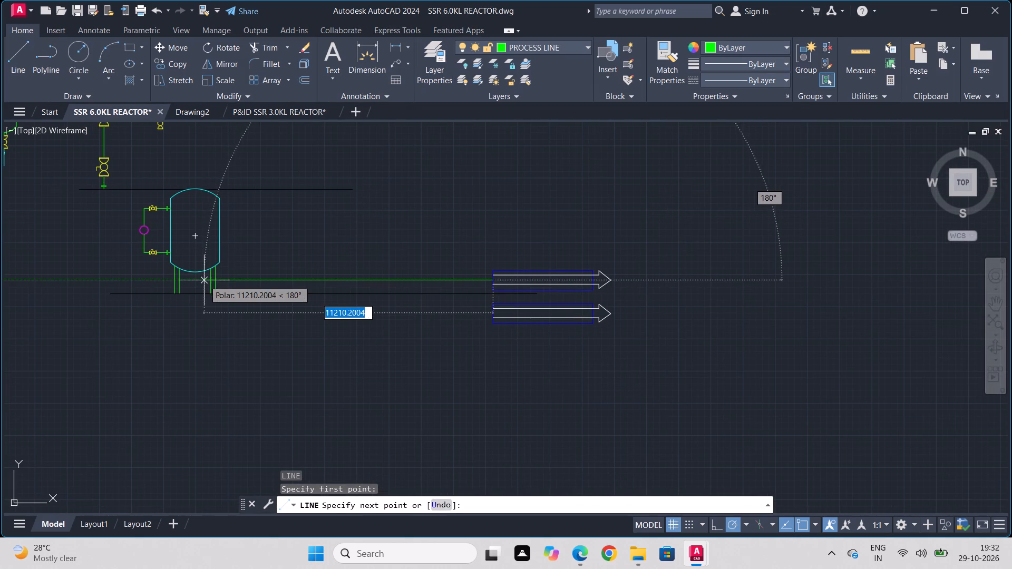
click(401, 279)
key(Escape)
Copy the new horizontal process line down to the left edge midpoint of the lower copied arrow.
drag(462, 259, 444, 273)
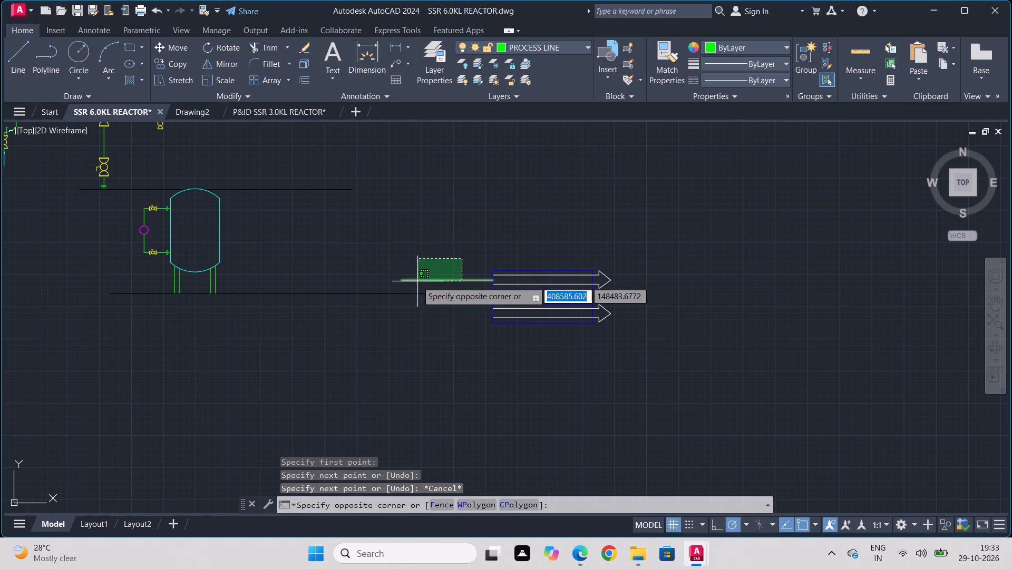
click(405, 289)
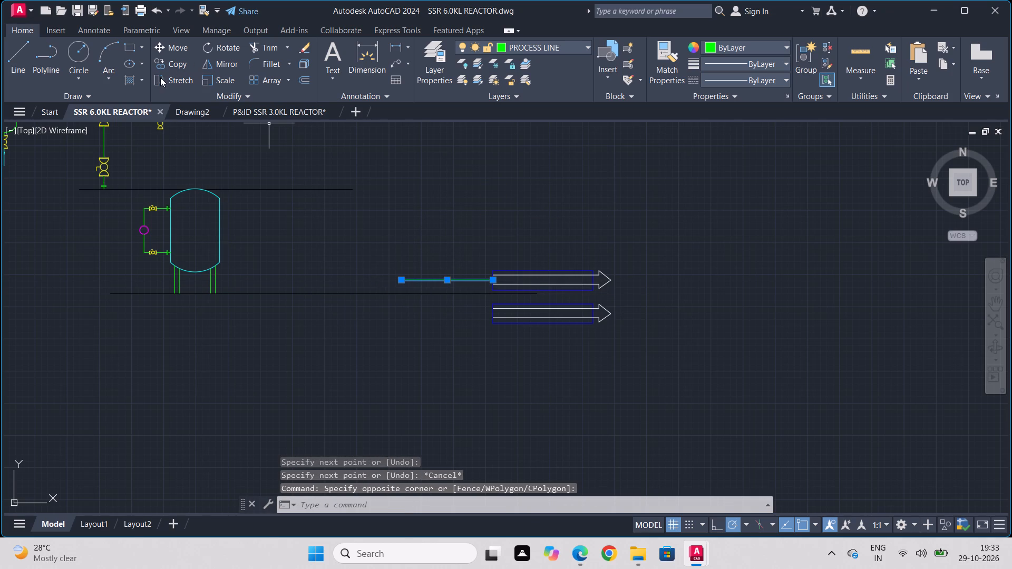
click(164, 65)
click(490, 279)
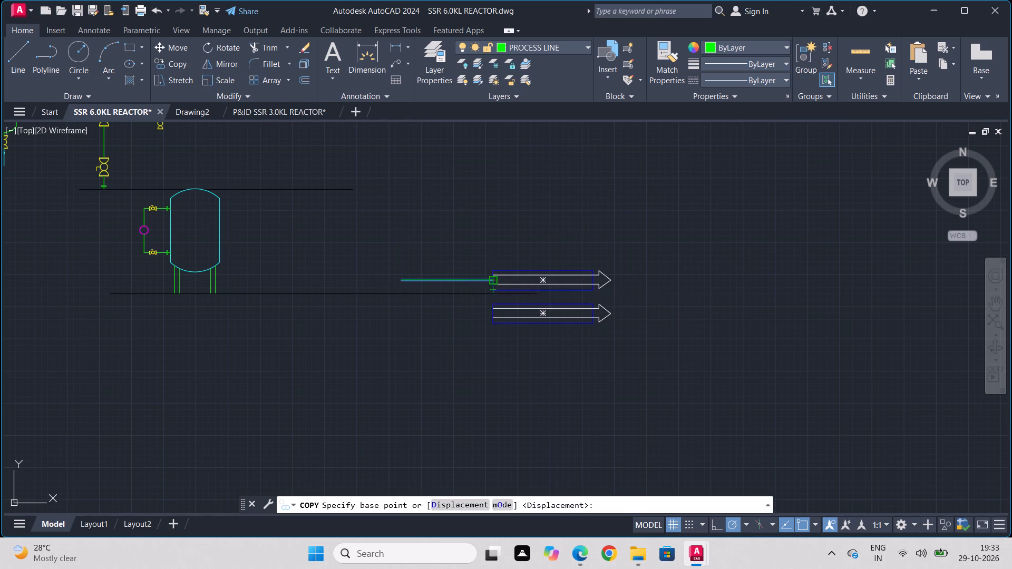
click(489, 315)
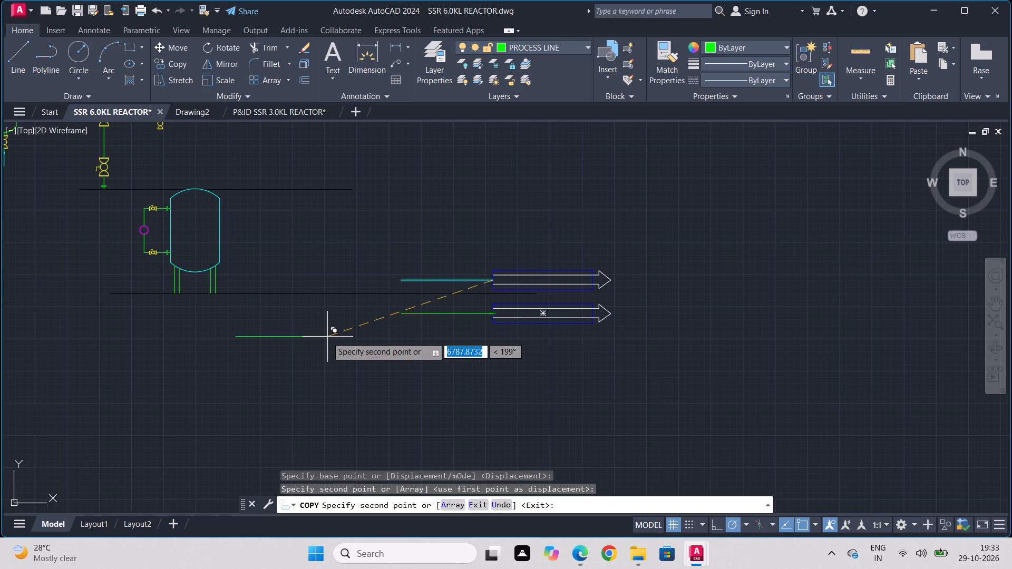
key(Escape)
Shorten the vertical process line nearer the U-shaped seal loop by stretching its lower end straight up.
scroll(298, 353, down, 1)
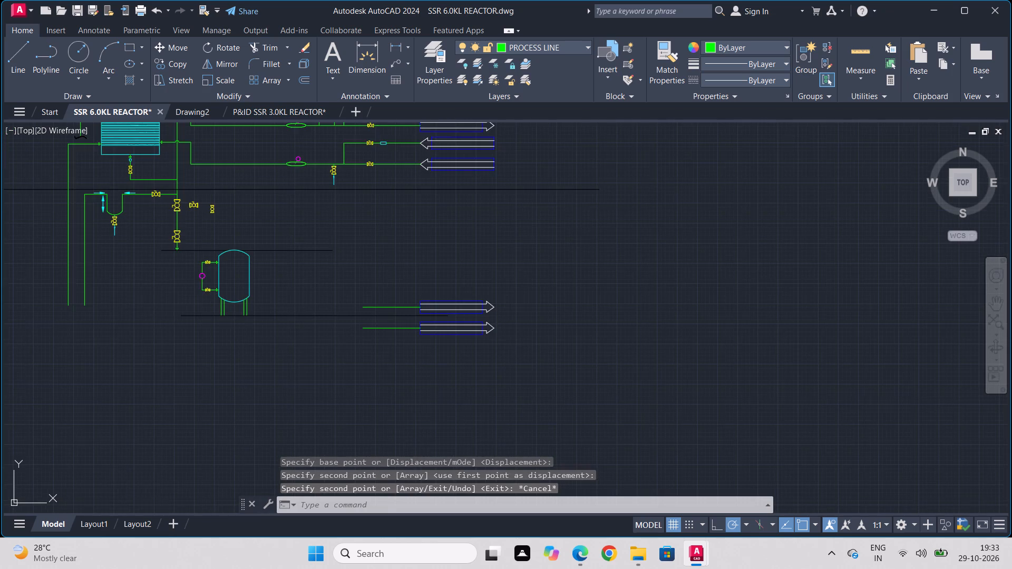
scroll(297, 353, down, 2)
middle_drag(297, 353, 668, 360)
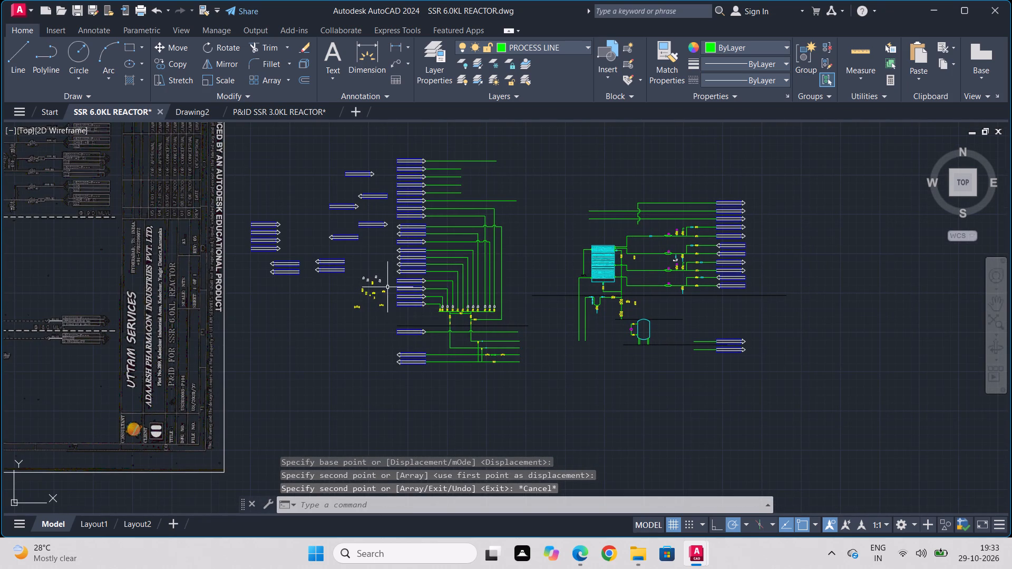
scroll(624, 244, up, 3)
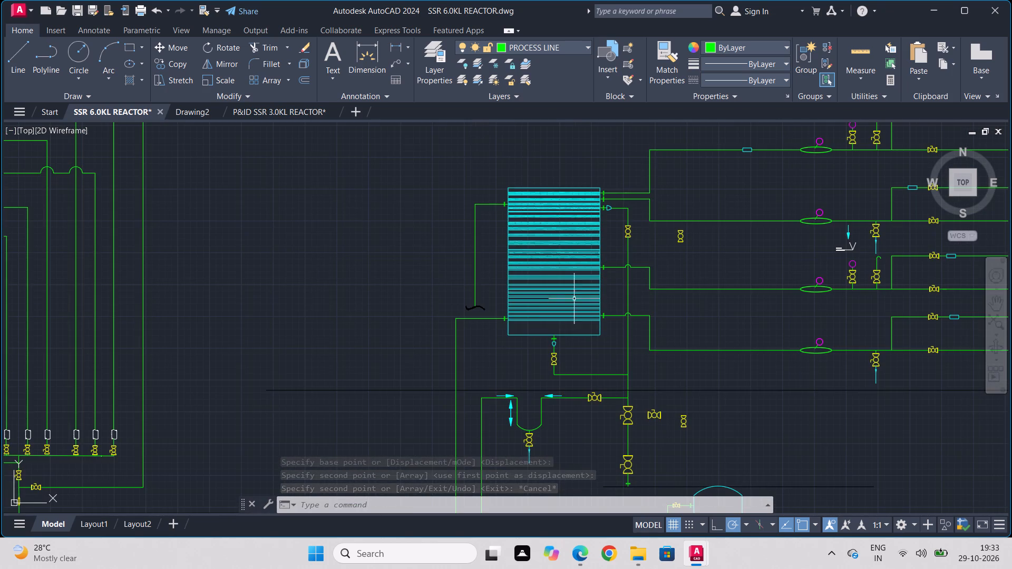
scroll(511, 344, down, 2)
middle_drag(544, 447, 601, 313)
scroll(481, 330, up, 1)
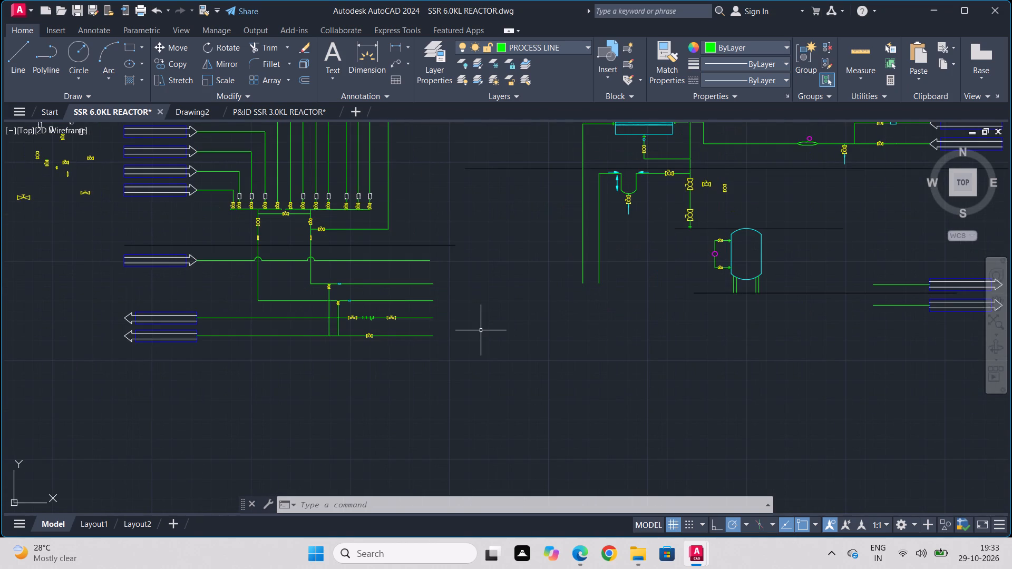
scroll(625, 262, up, 1)
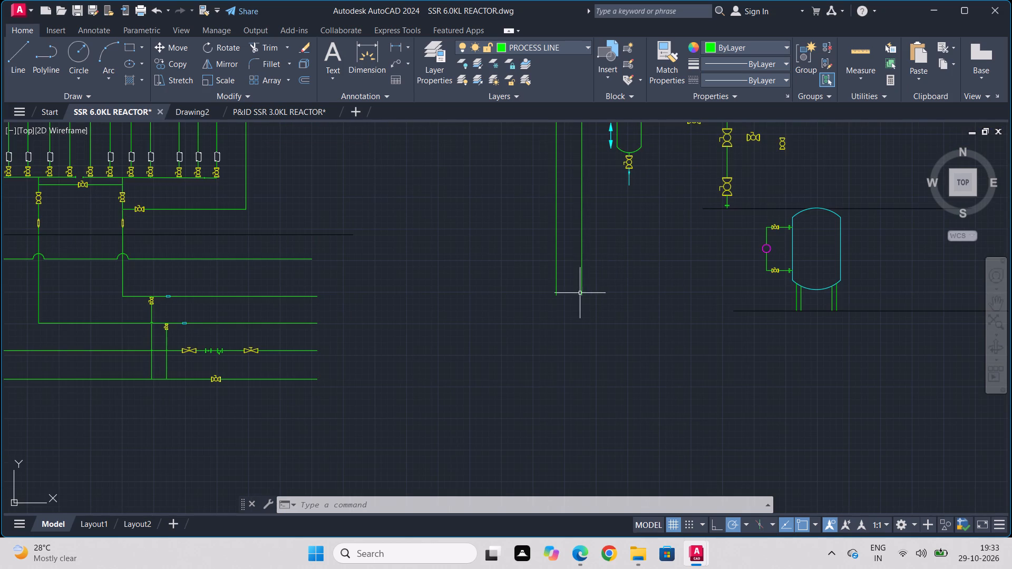
click(583, 287)
click(583, 295)
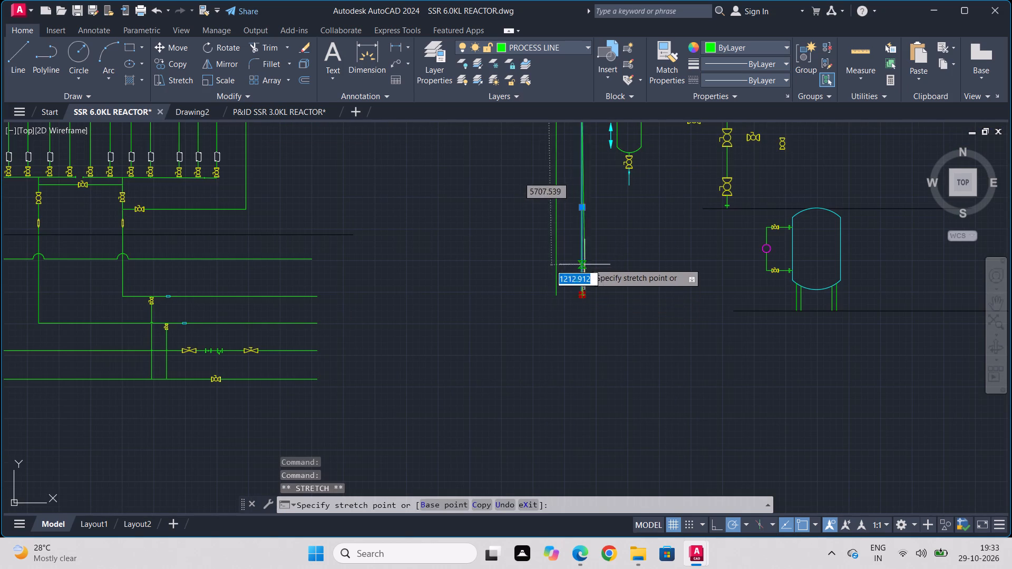
click(581, 237)
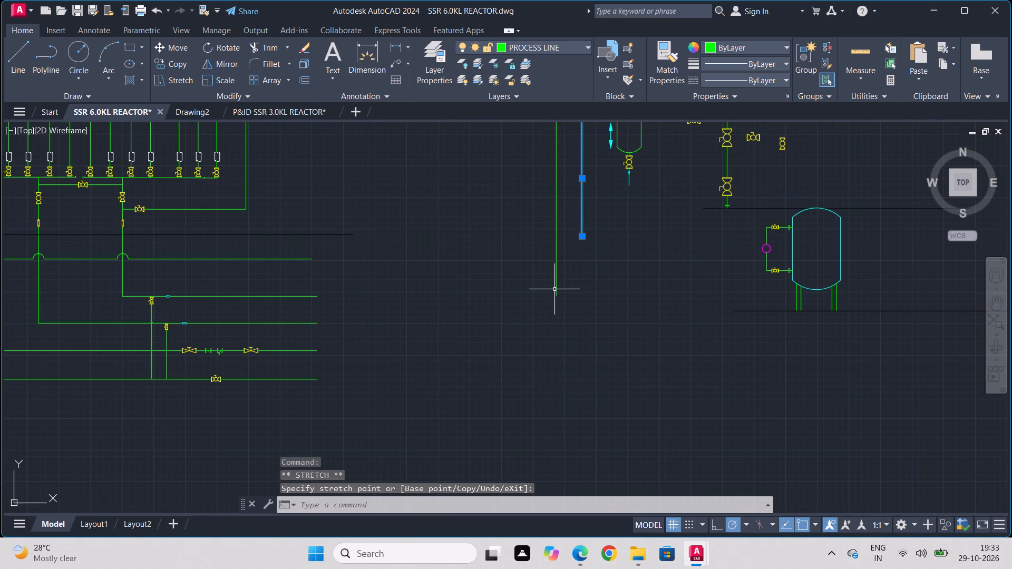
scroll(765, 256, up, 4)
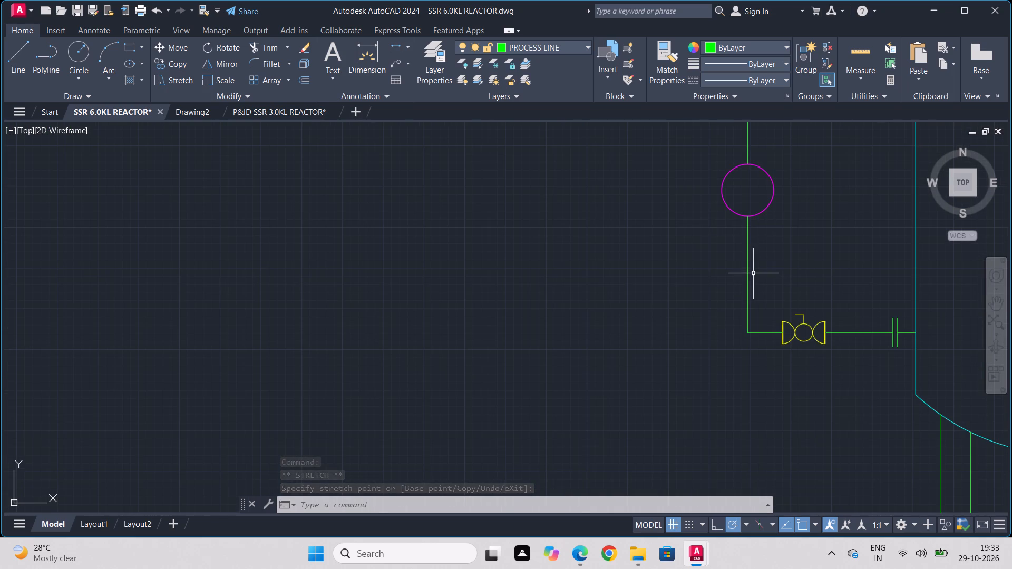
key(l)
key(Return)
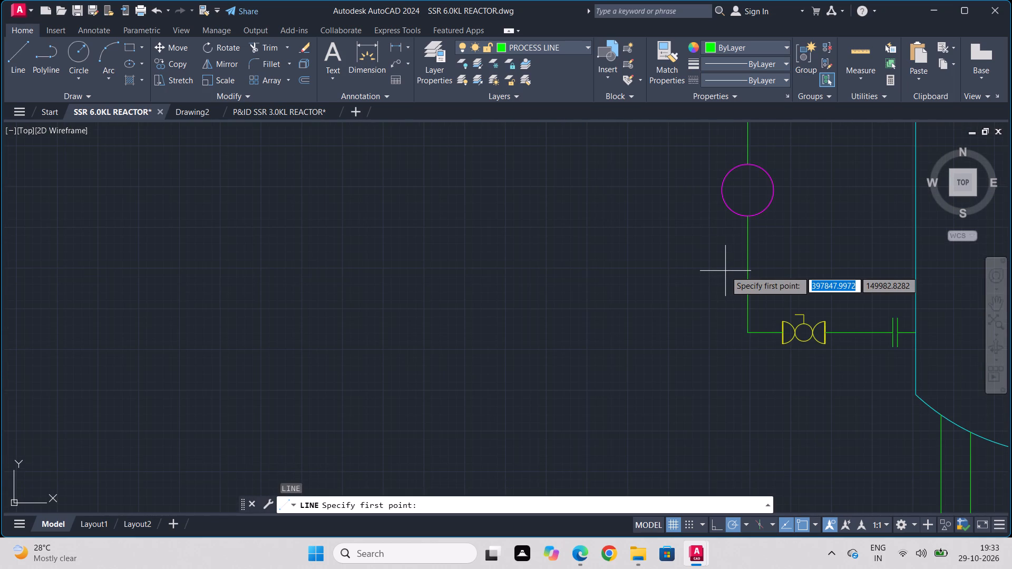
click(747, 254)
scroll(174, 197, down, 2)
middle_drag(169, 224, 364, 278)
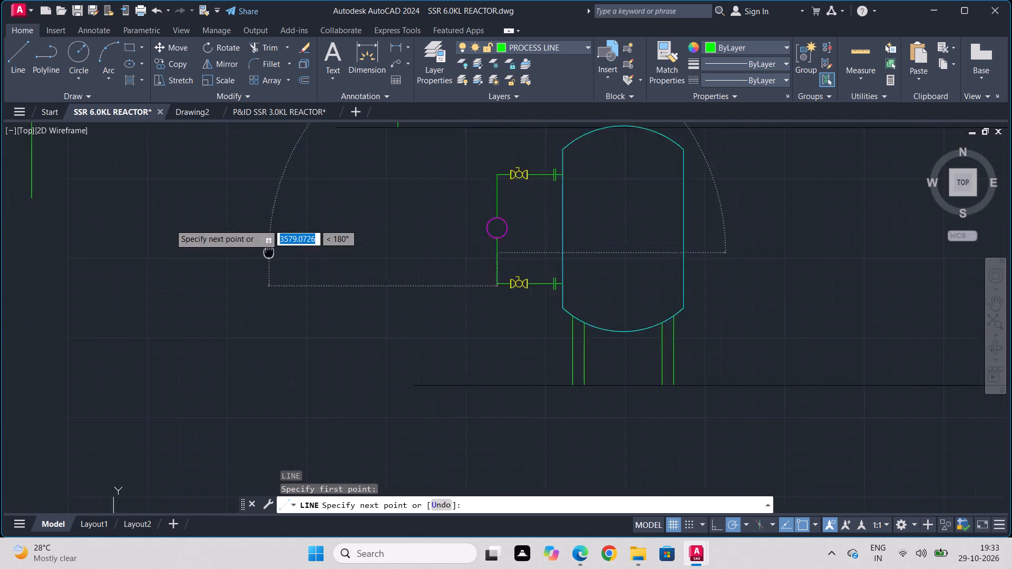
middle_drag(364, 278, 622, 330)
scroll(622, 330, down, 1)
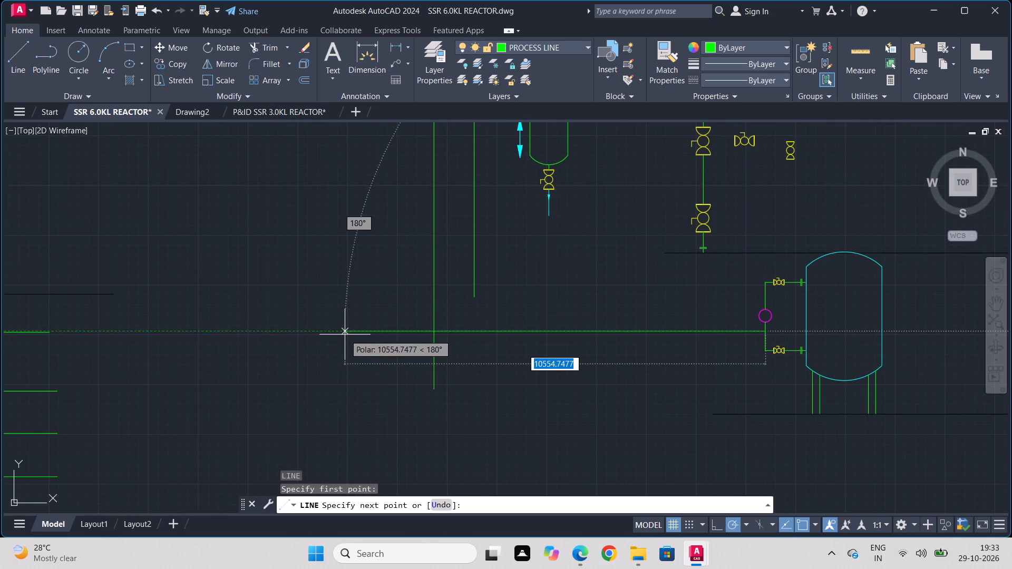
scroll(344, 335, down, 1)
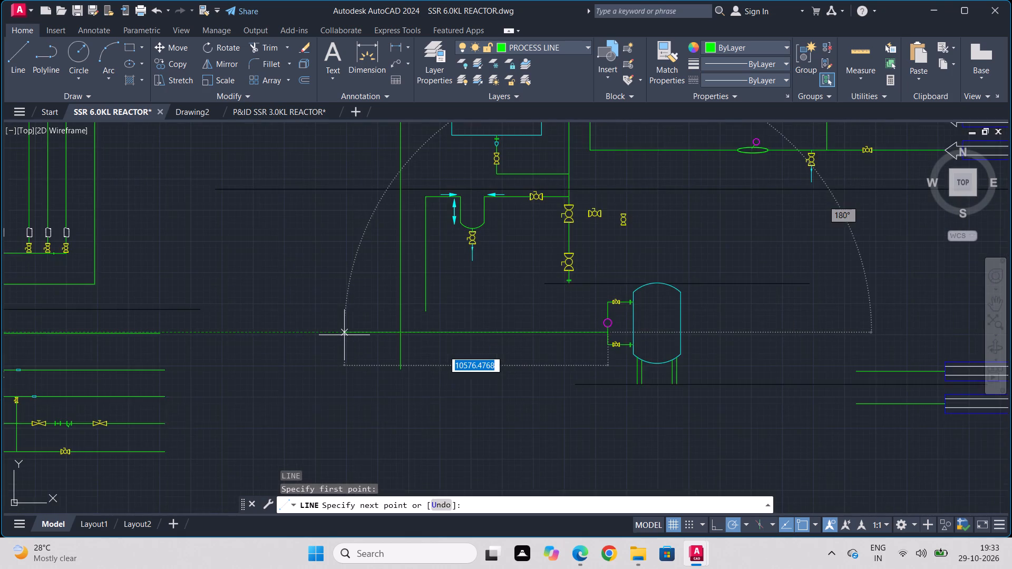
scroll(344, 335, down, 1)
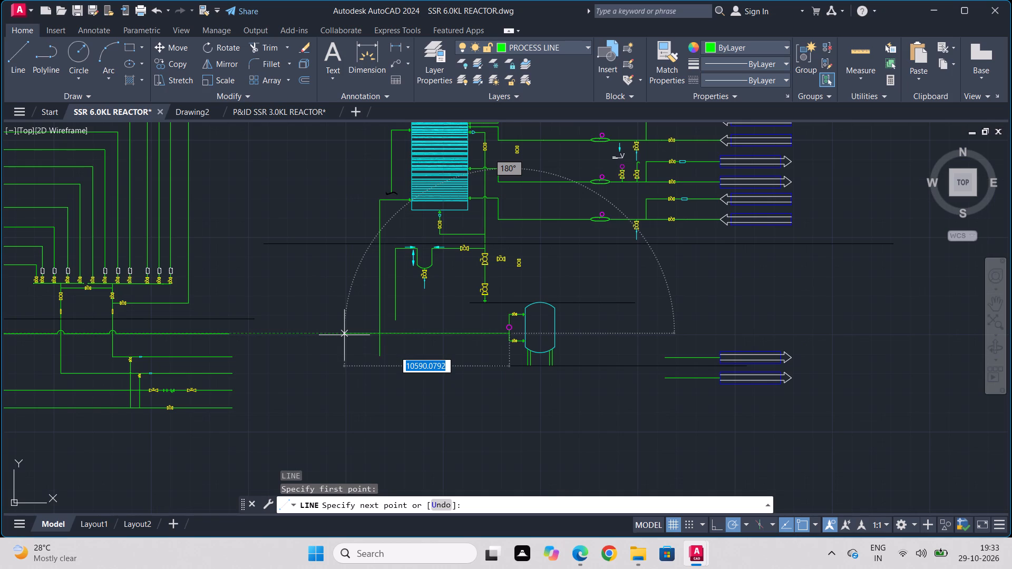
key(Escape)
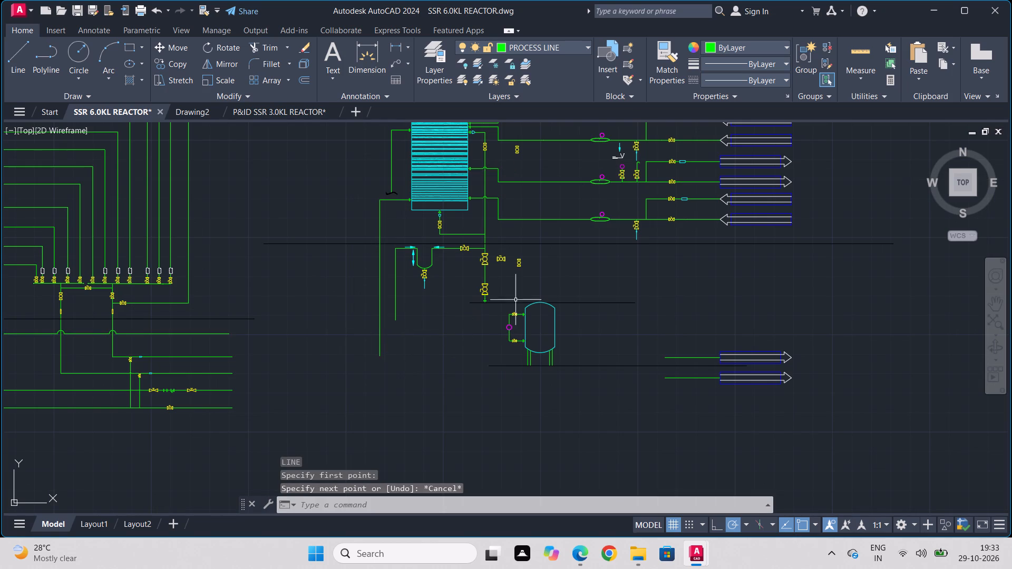
Shorten the outer vertical process line beside the U-shaped seal loop to about 7,520 units by stretching its lower end straight up.
scroll(530, 323, up, 1)
scroll(477, 318, down, 2)
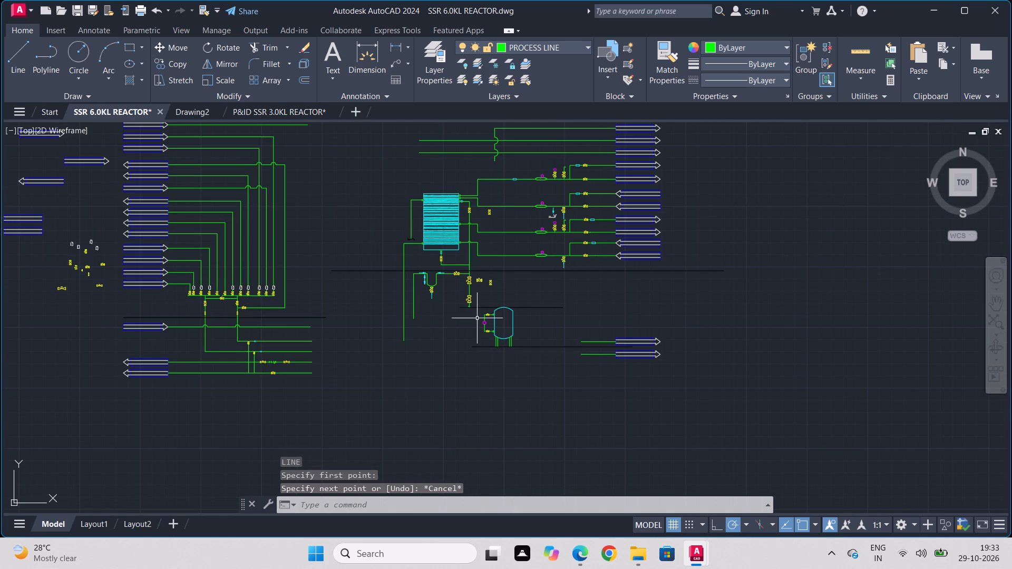
scroll(562, 305, up, 1)
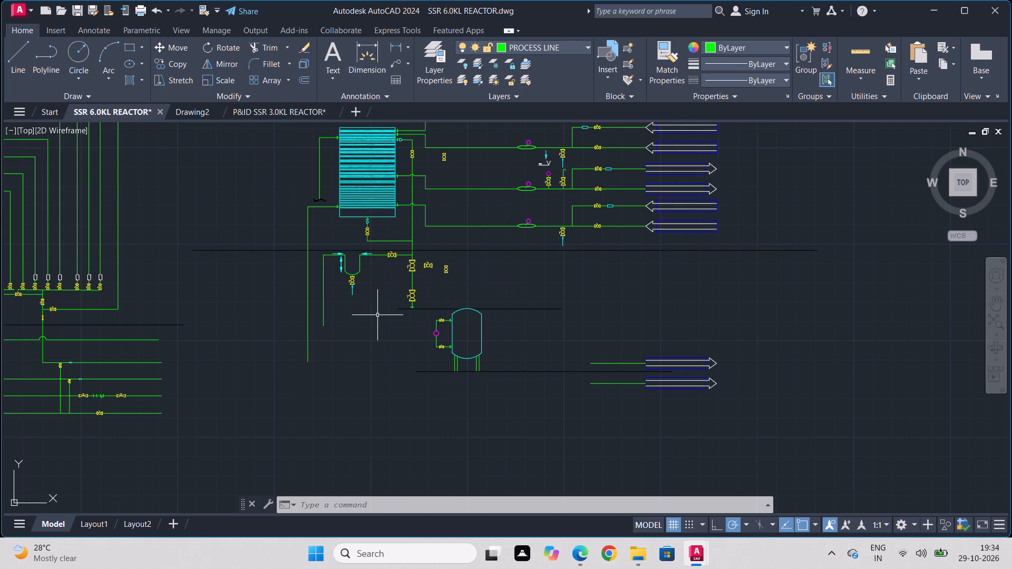
click(307, 351)
click(308, 364)
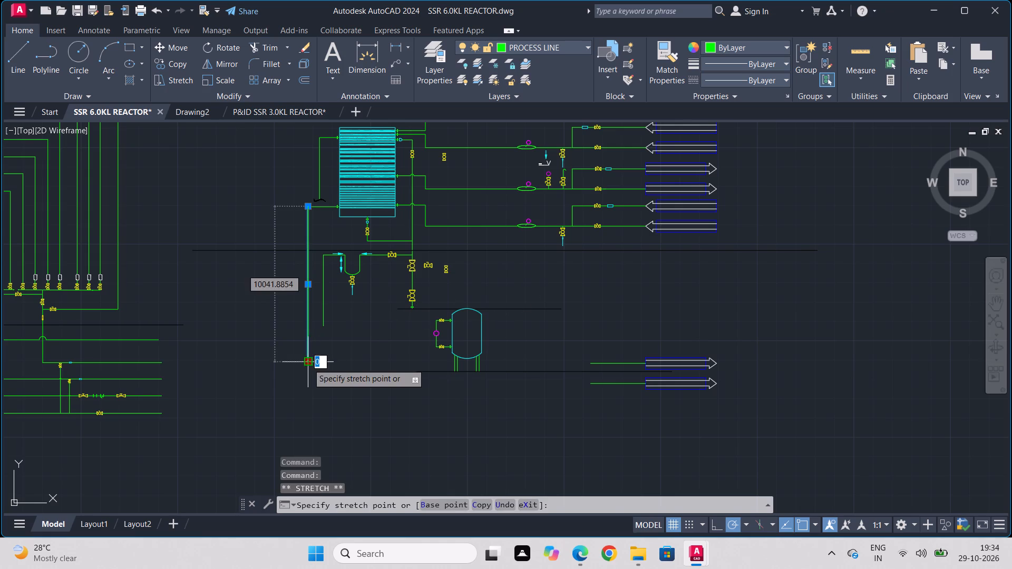
click(307, 323)
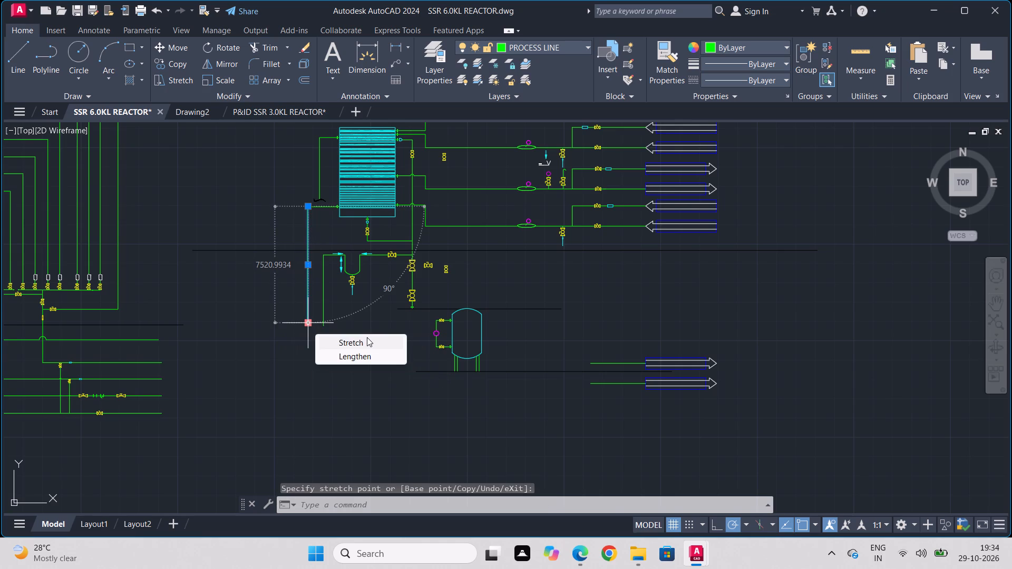
key(Escape)
key(grave)
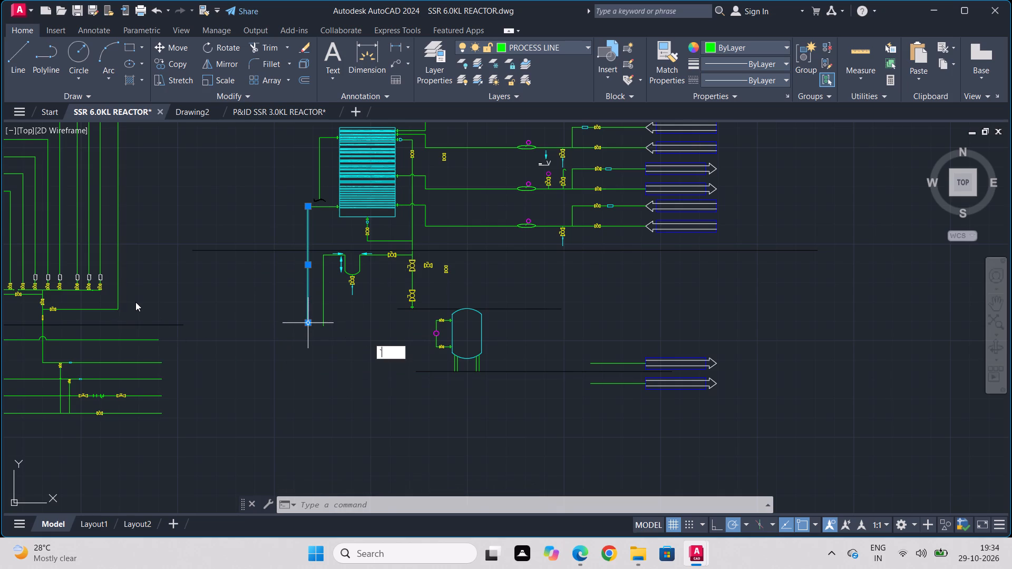
key(Escape)
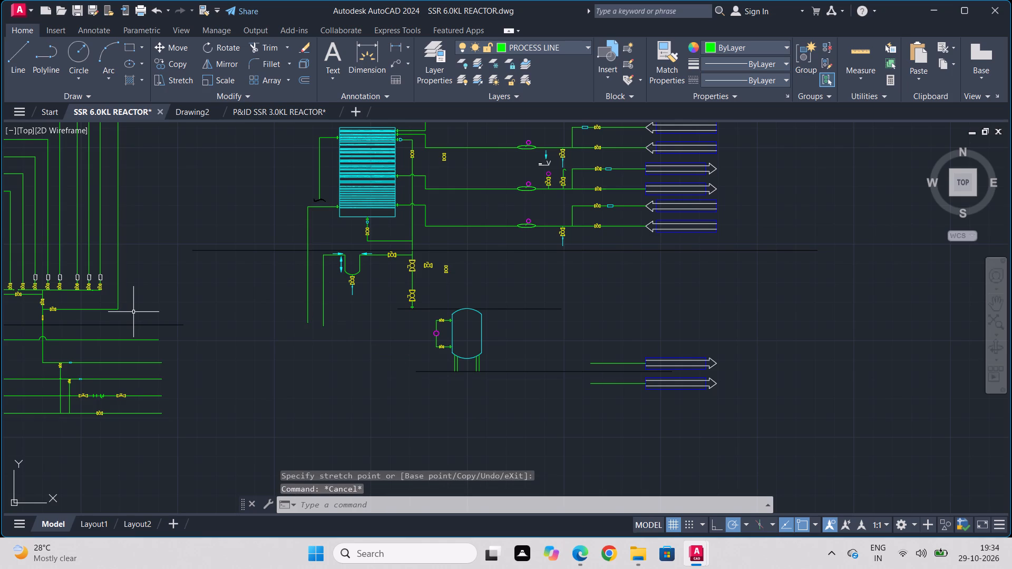
Draw a horizontal process line towards the outer vertical line, starting about 4,140 units beyond the manifold's lower corner and level with it.
key(l)
key(Return)
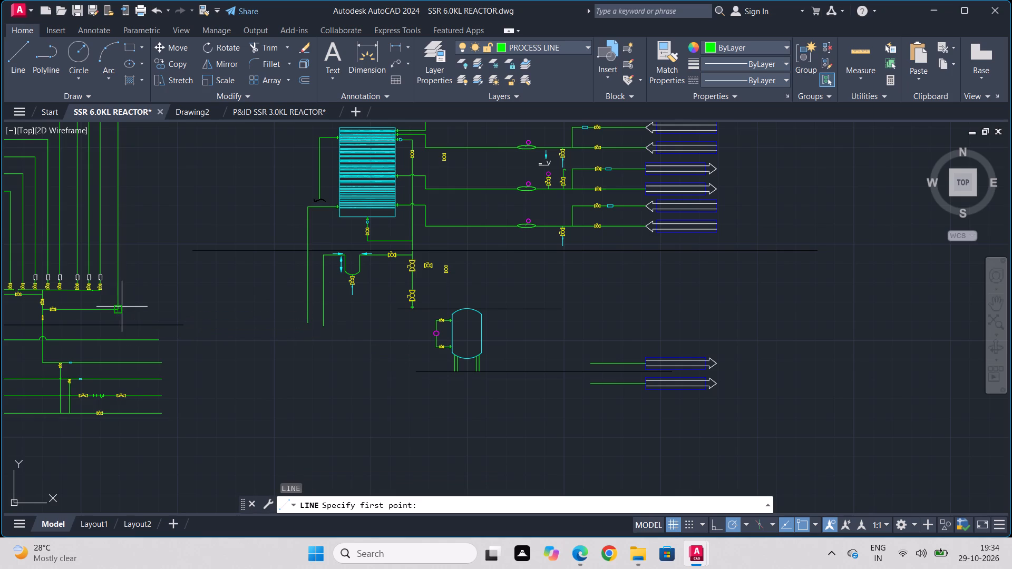
click(183, 309)
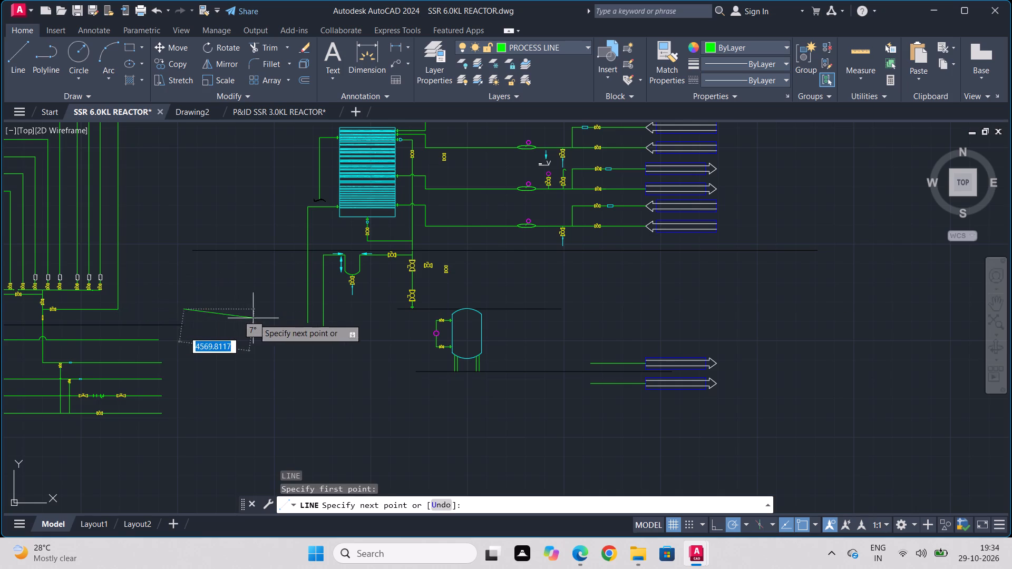
click(299, 313)
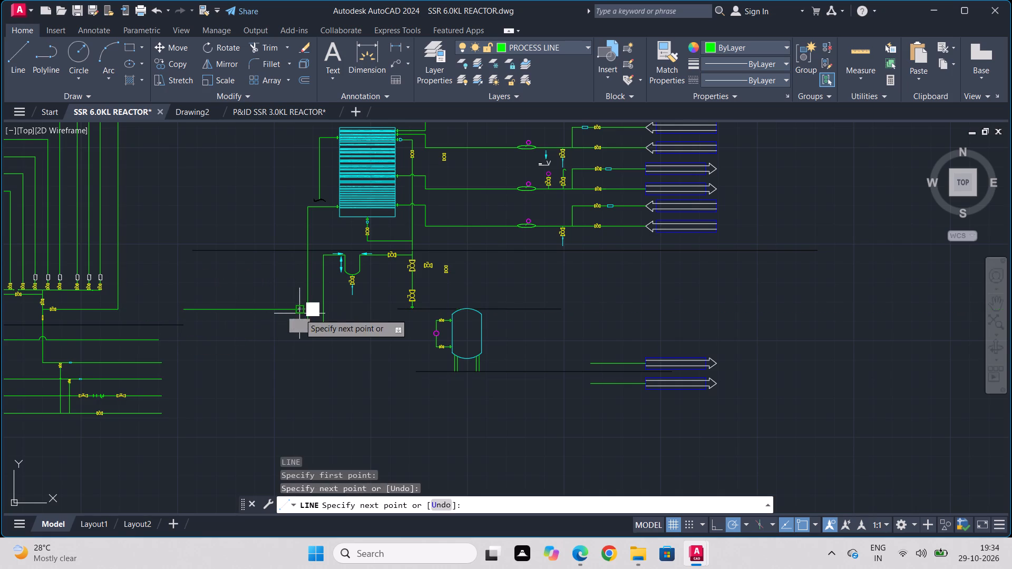
key(Escape)
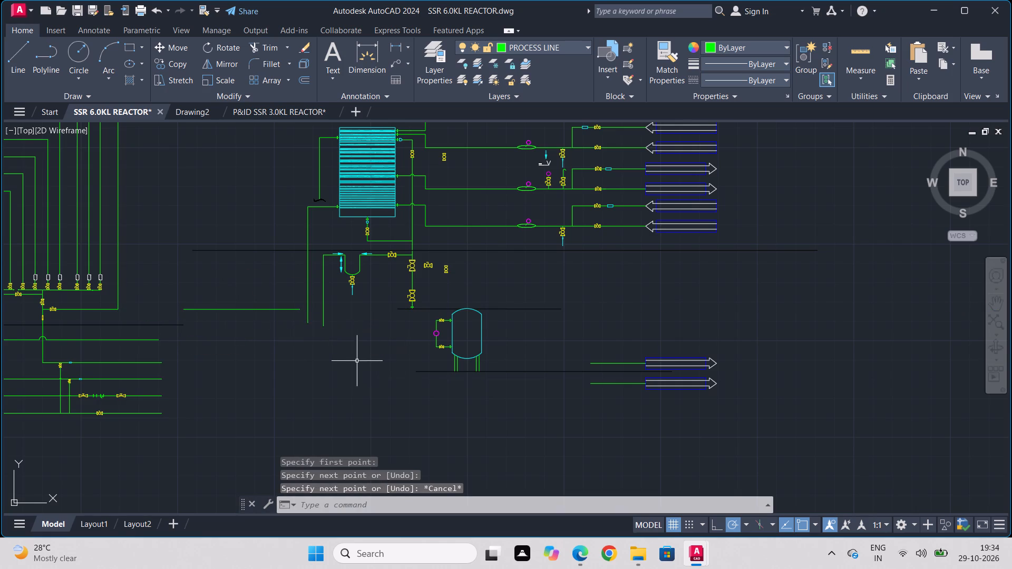
Move the whole striped equipment, seal loop, vessel and arrow section up, aligning the outer vertical line above the new horizontal line's near end.
scroll(317, 319, down, 1)
scroll(494, 315, down, 1)
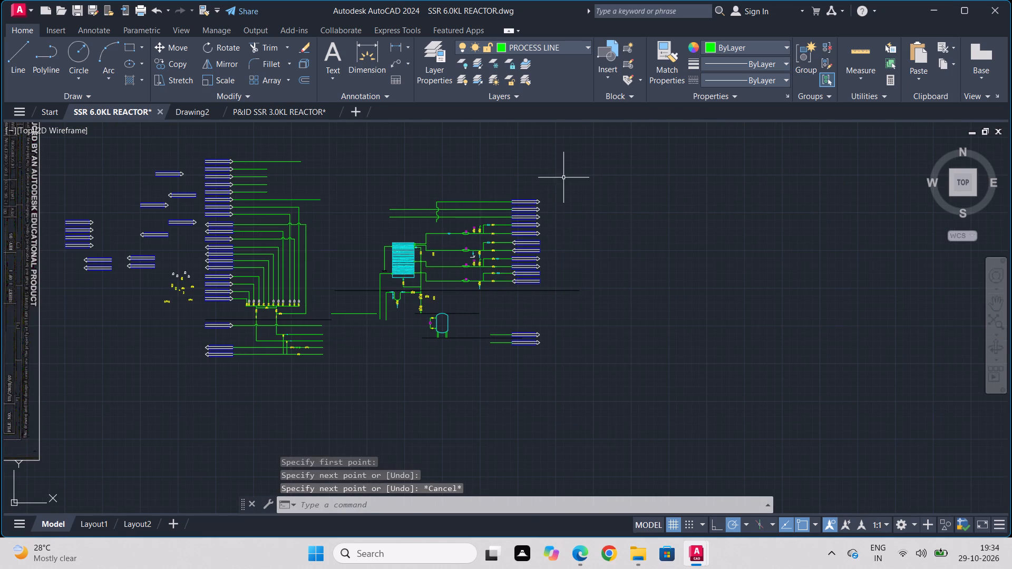
click(561, 173)
click(381, 322)
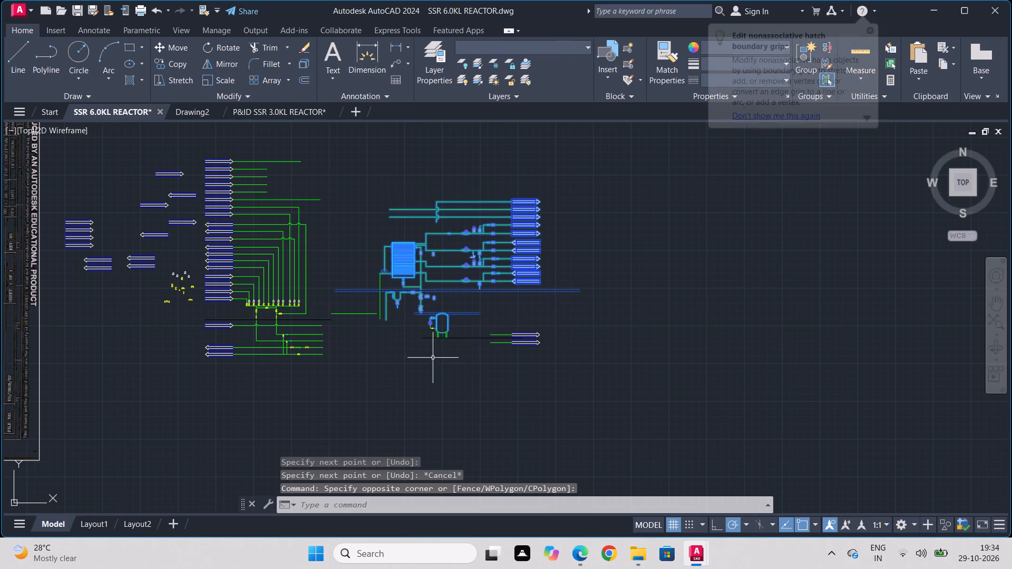
click(551, 330)
click(410, 377)
click(472, 307)
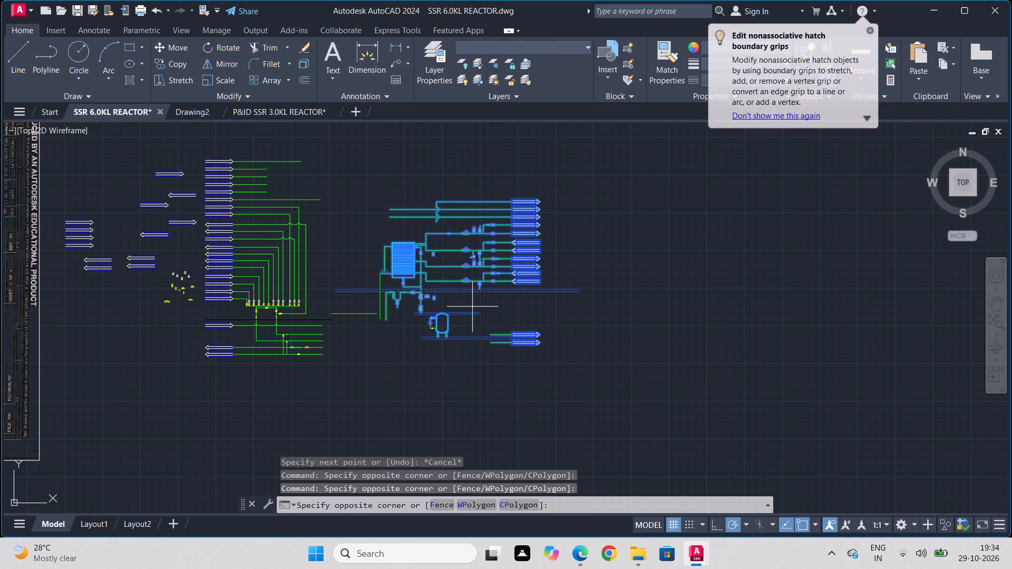
click(398, 356)
click(352, 256)
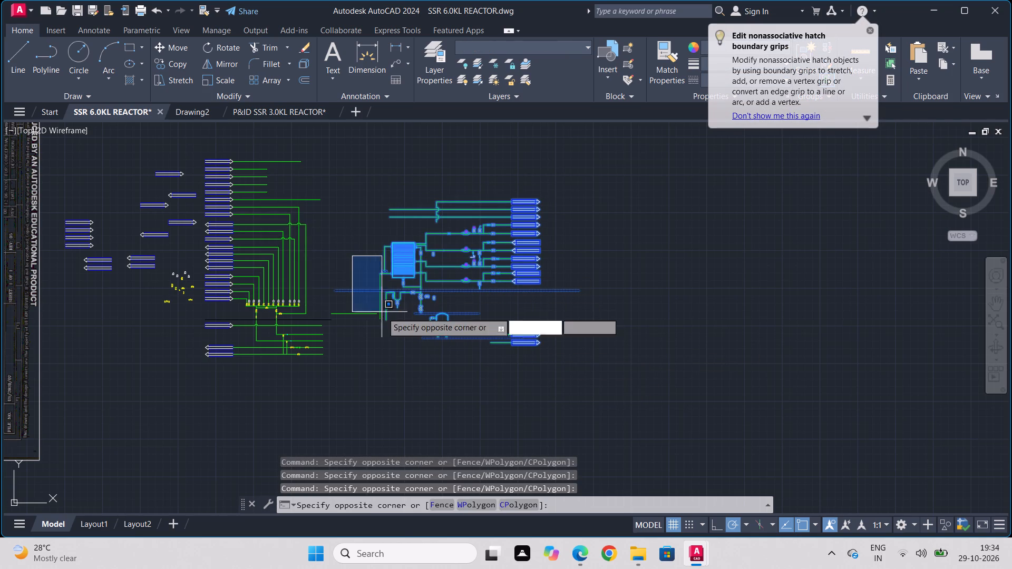
click(390, 300)
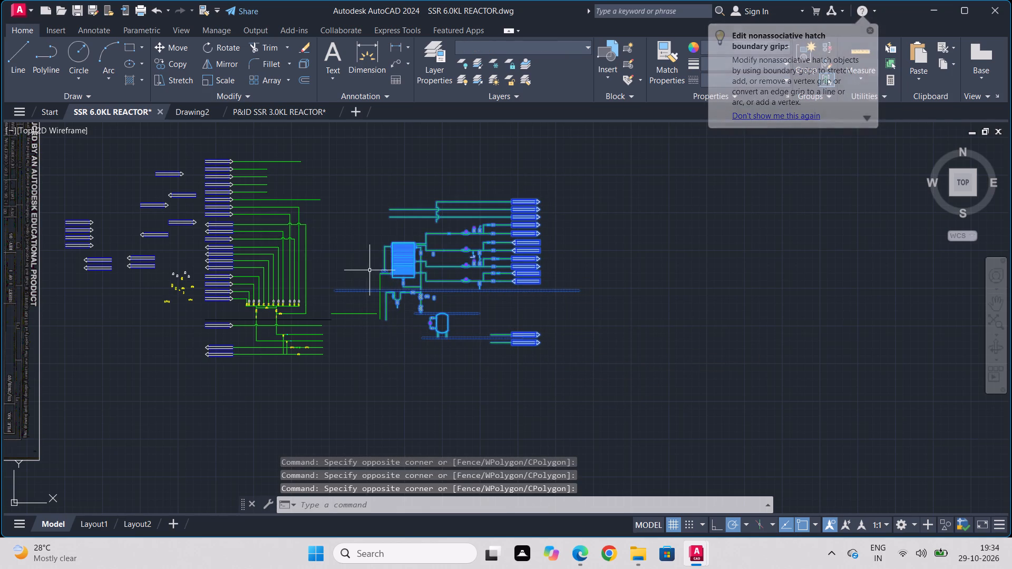
drag(369, 270, 376, 273)
click(389, 304)
scroll(381, 301, up, 2)
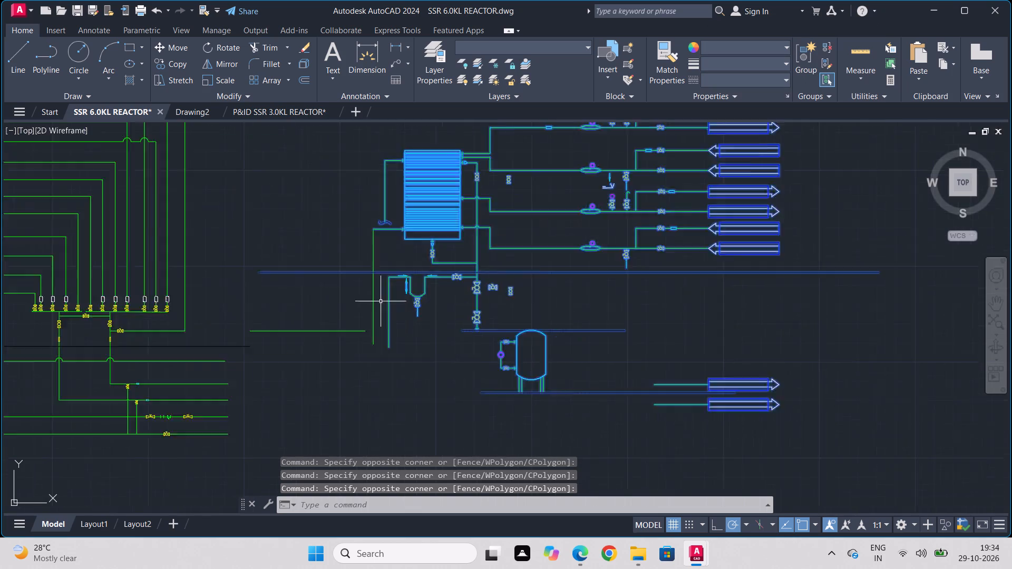
scroll(381, 301, up, 1)
click(388, 228)
click(340, 242)
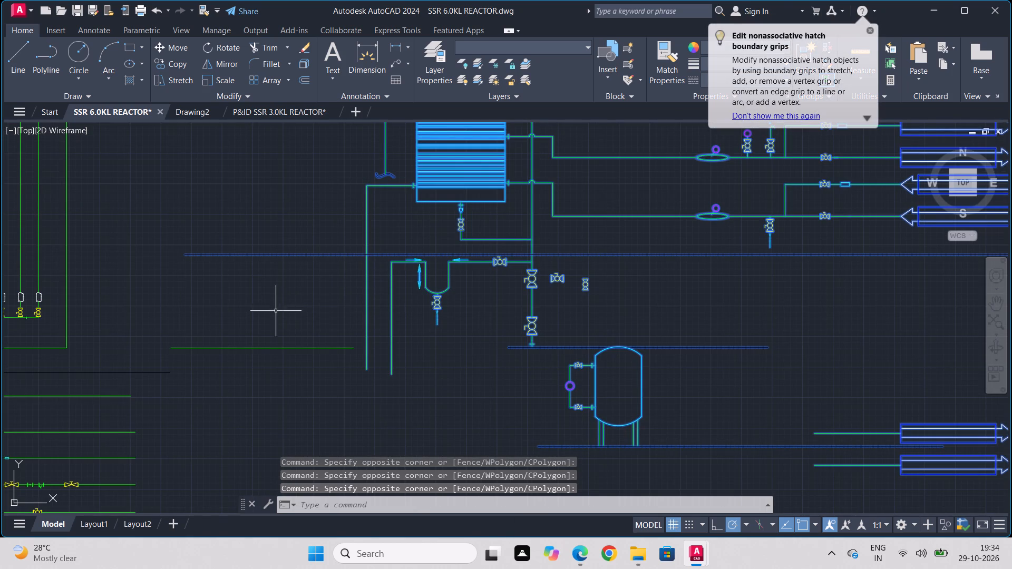
click(179, 52)
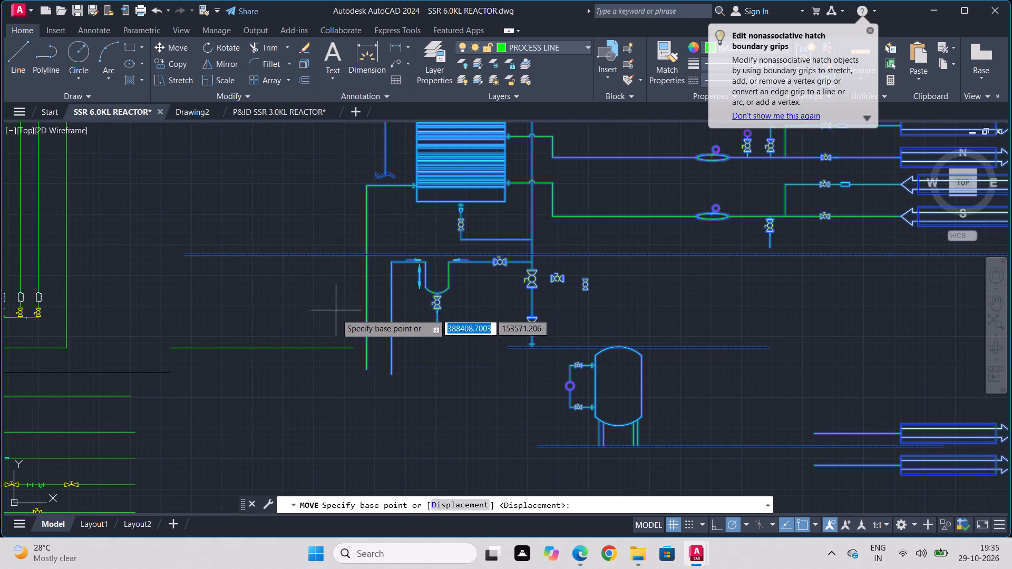
click(368, 369)
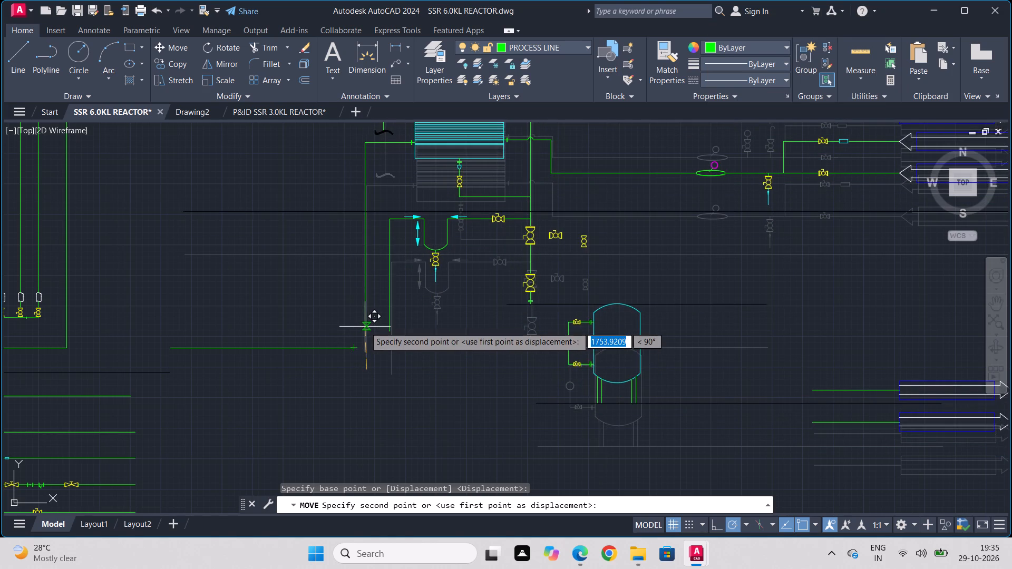
click(359, 329)
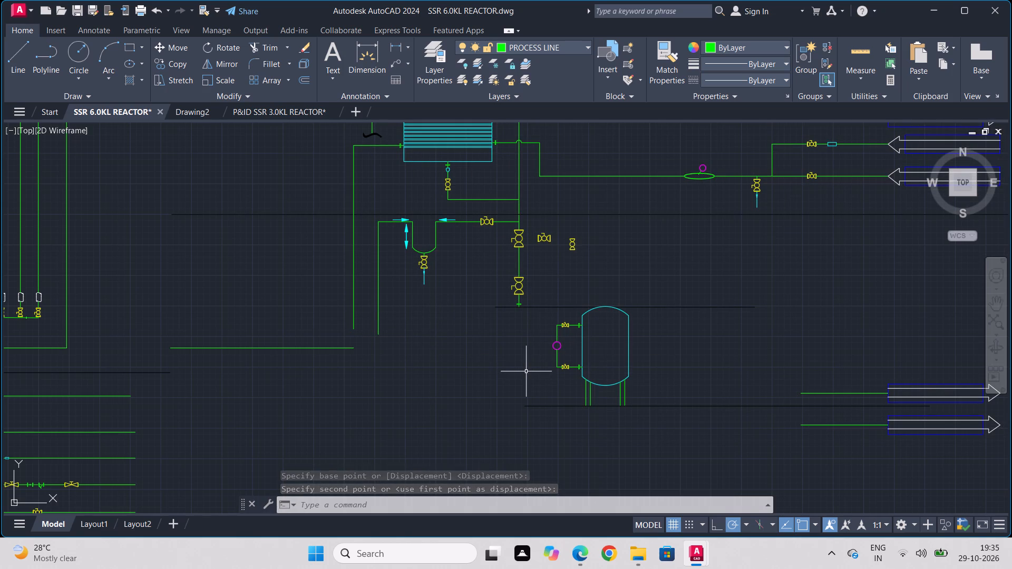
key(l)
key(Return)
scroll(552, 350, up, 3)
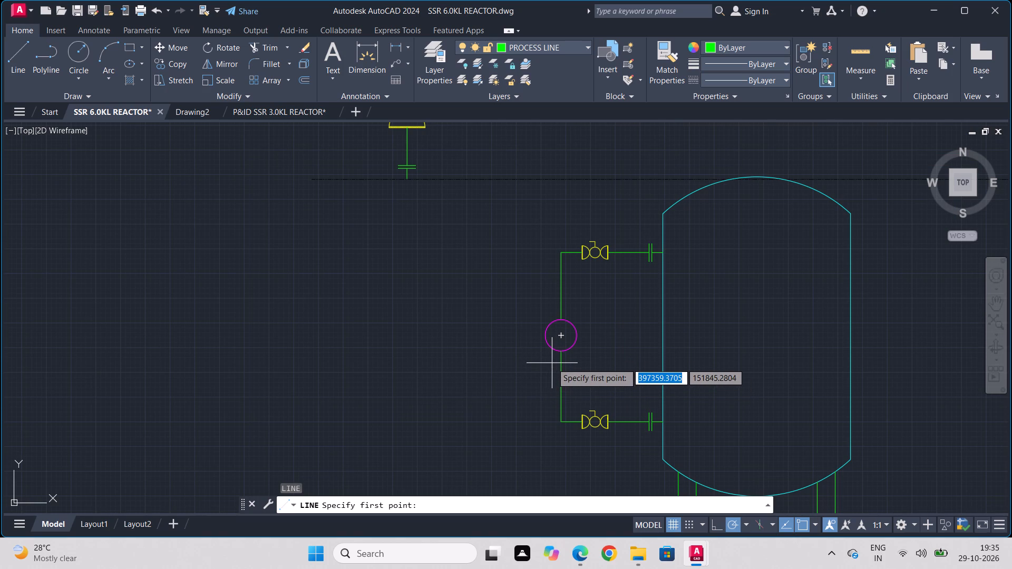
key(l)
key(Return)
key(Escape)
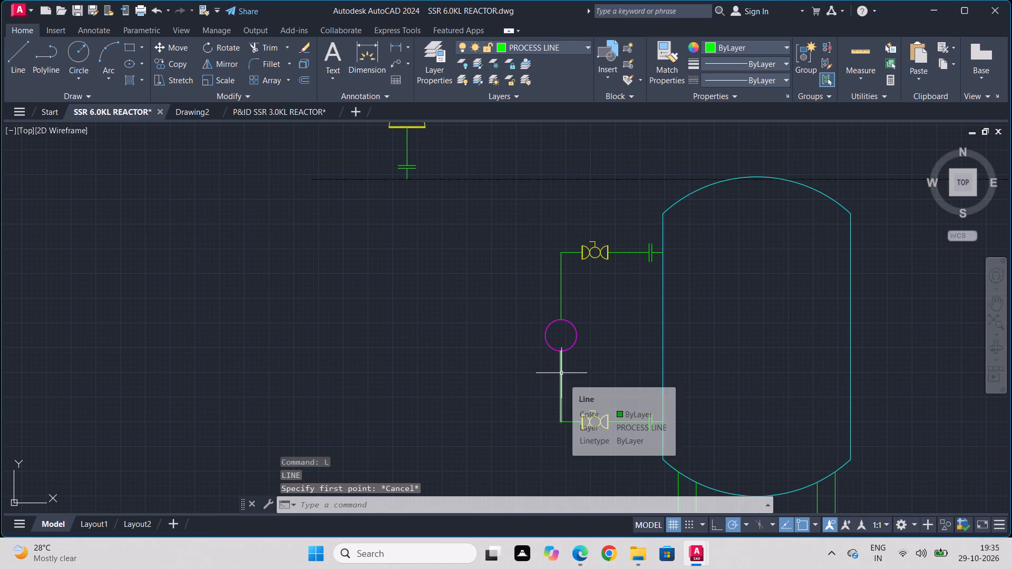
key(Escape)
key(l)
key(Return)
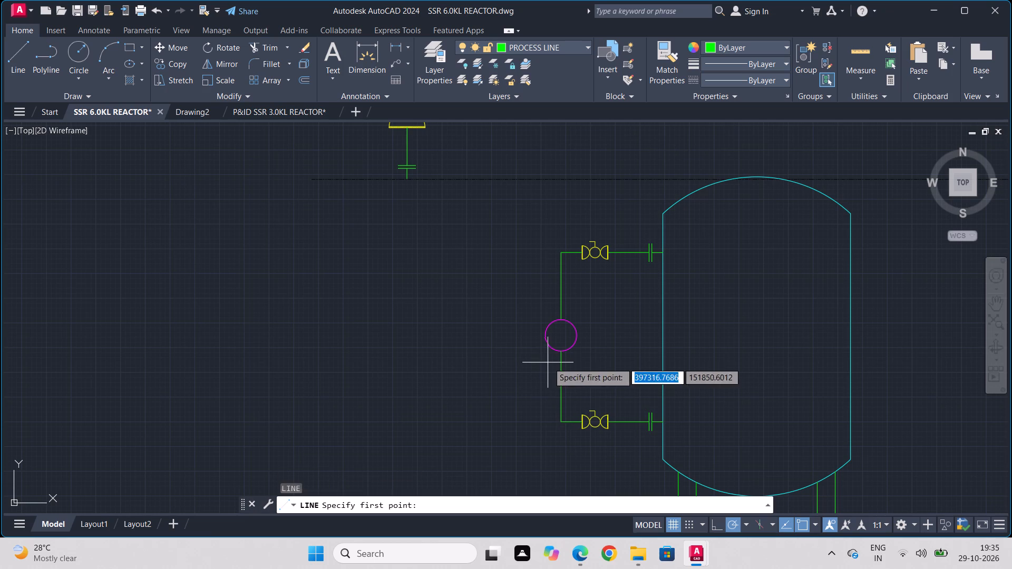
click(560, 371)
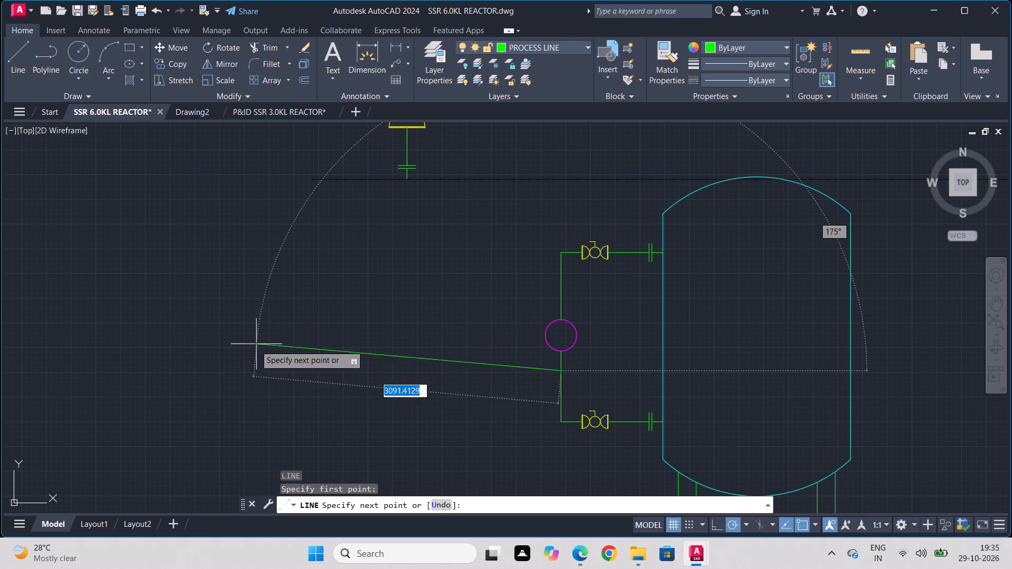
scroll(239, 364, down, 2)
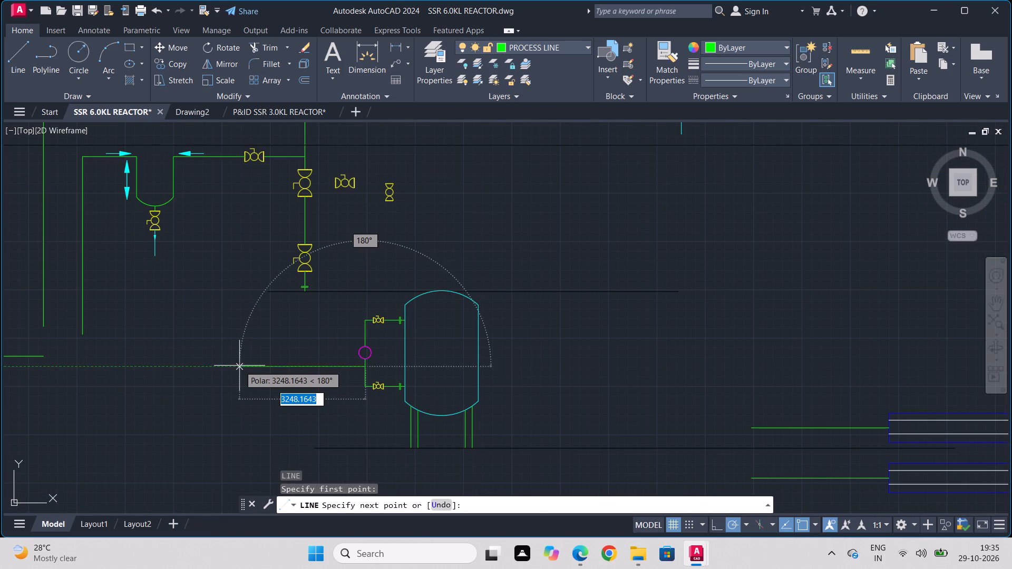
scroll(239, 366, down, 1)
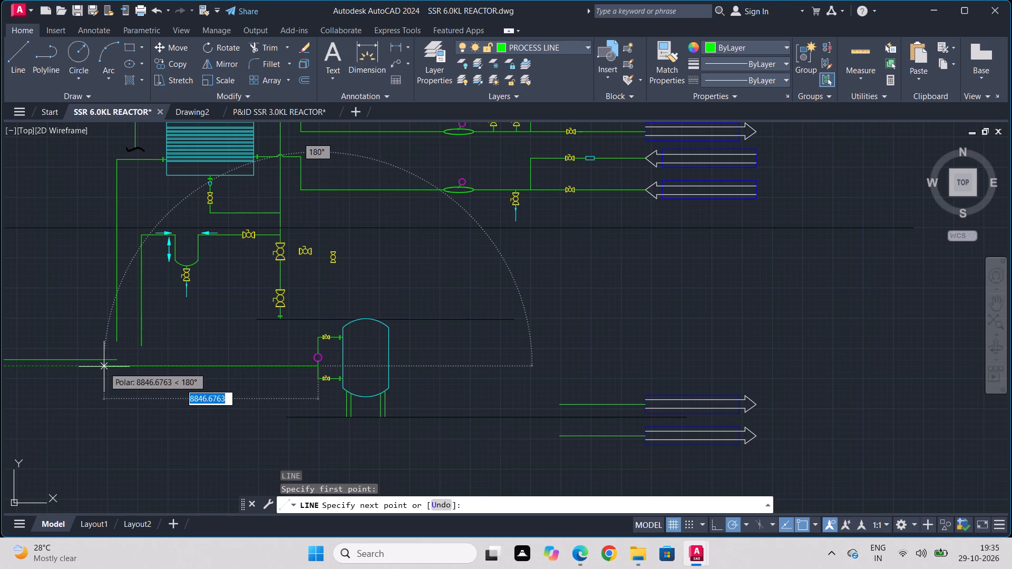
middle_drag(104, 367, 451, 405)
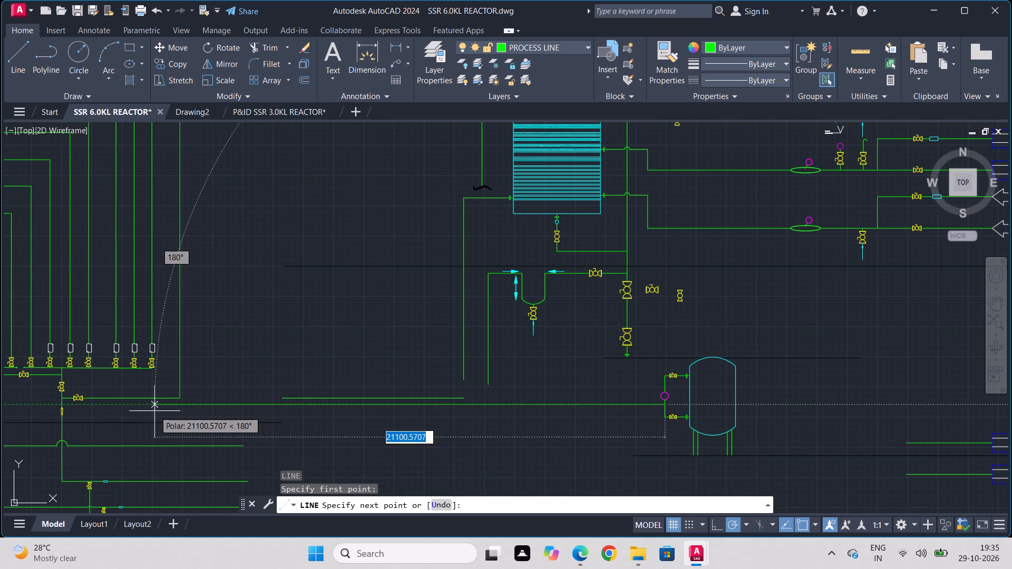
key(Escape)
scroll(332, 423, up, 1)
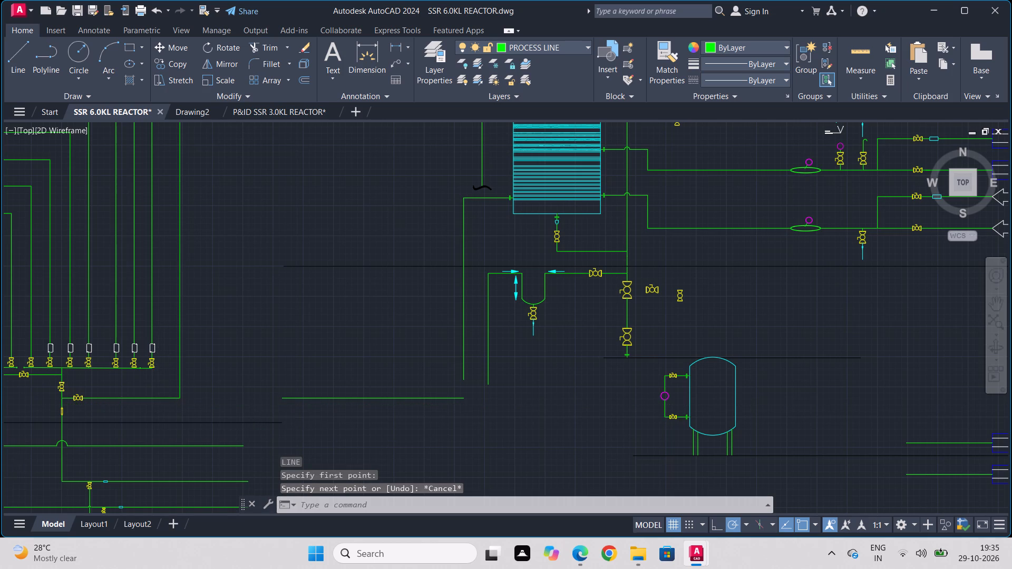
Extend the horizontal process line about 7,660 units straight towards the domed vessel by stretching its end near the outer vertical line.
click(437, 365)
click(380, 413)
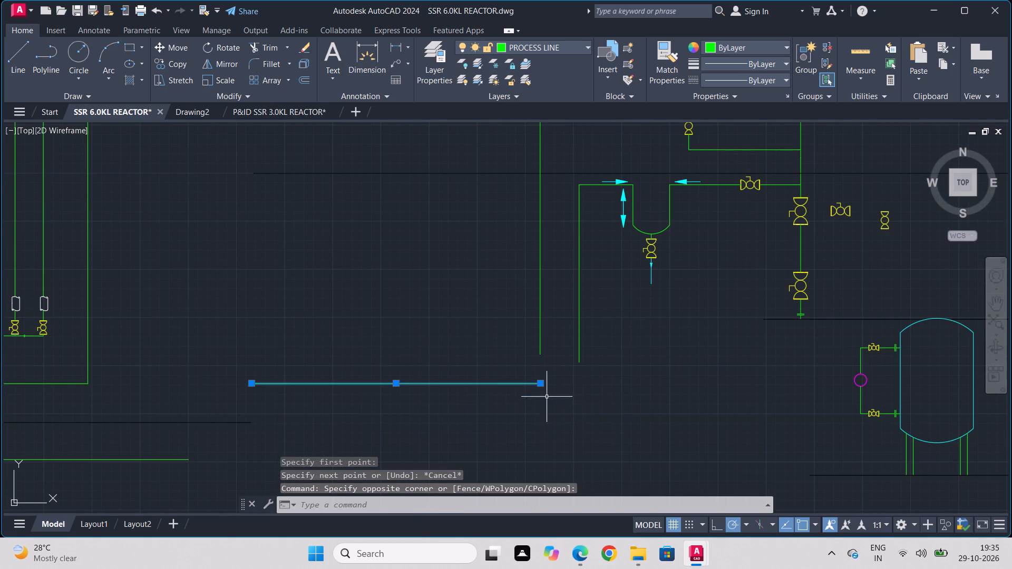
click(540, 385)
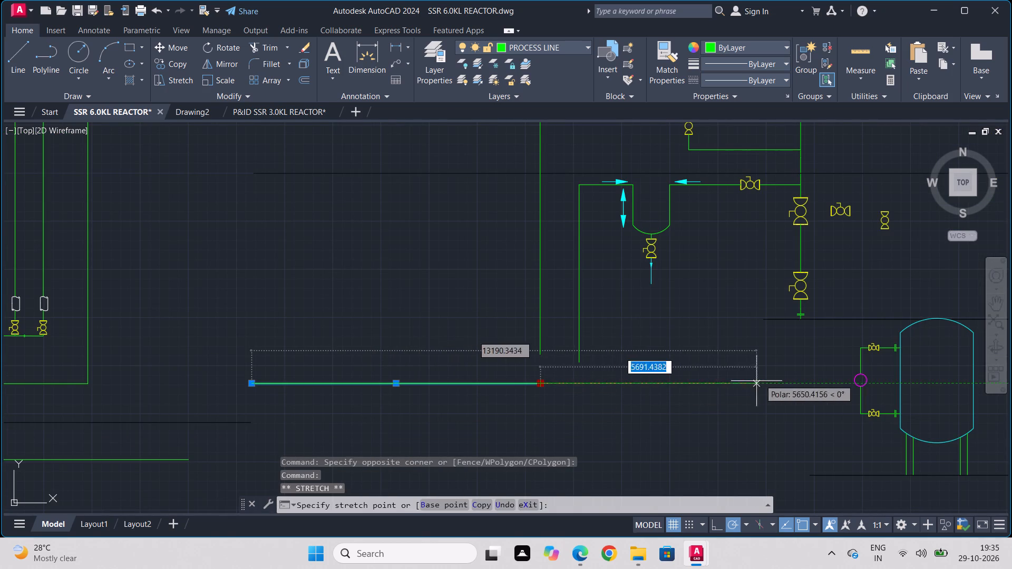
click(835, 387)
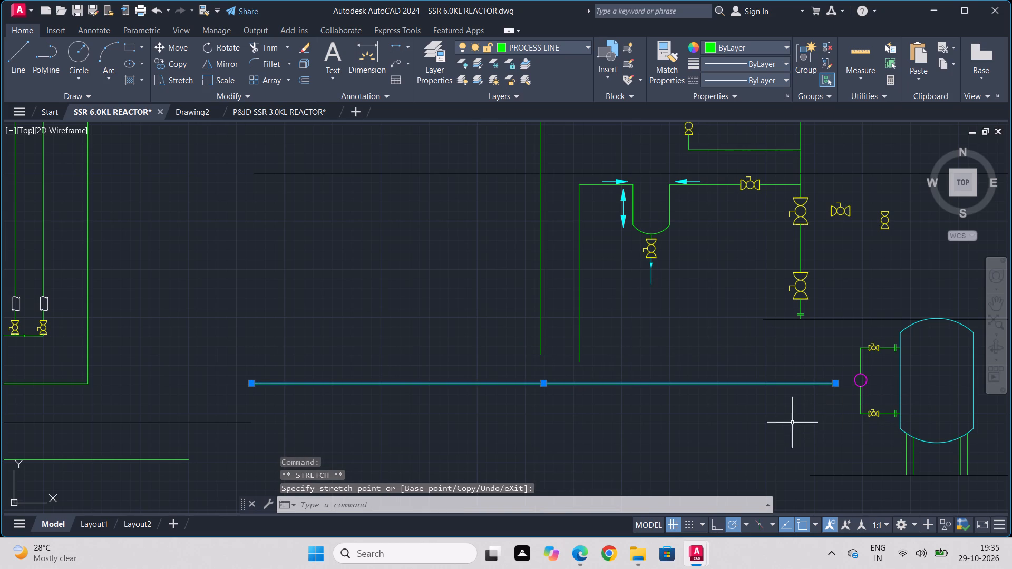
key(Escape)
Move the striped equipment, seal loop, domed vessel and connected arrow section straight up about 930 units.
middle_drag(792, 423, 728, 382)
scroll(721, 384, down, 2)
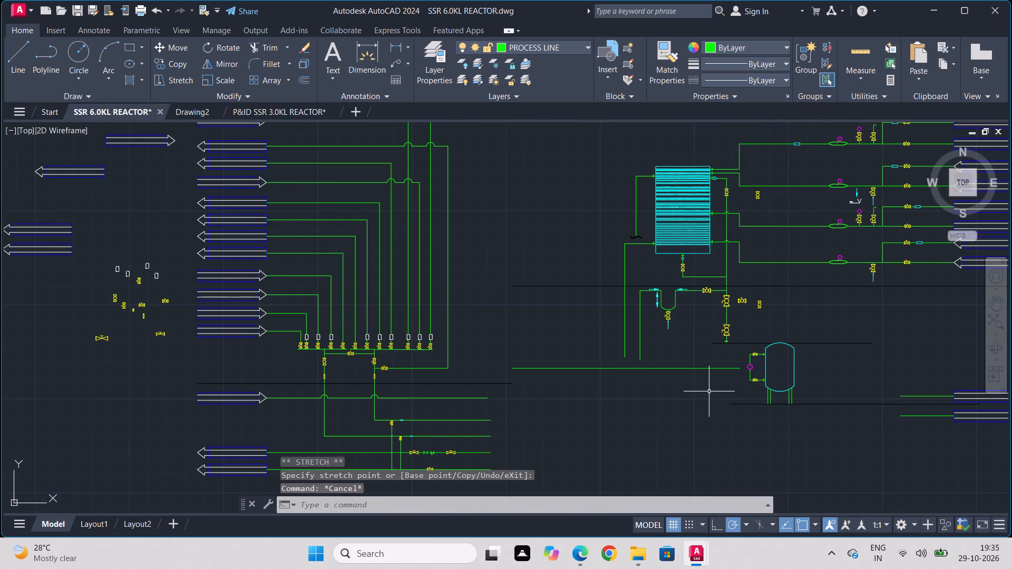
scroll(750, 310, down, 1)
middle_drag(746, 309, 607, 306)
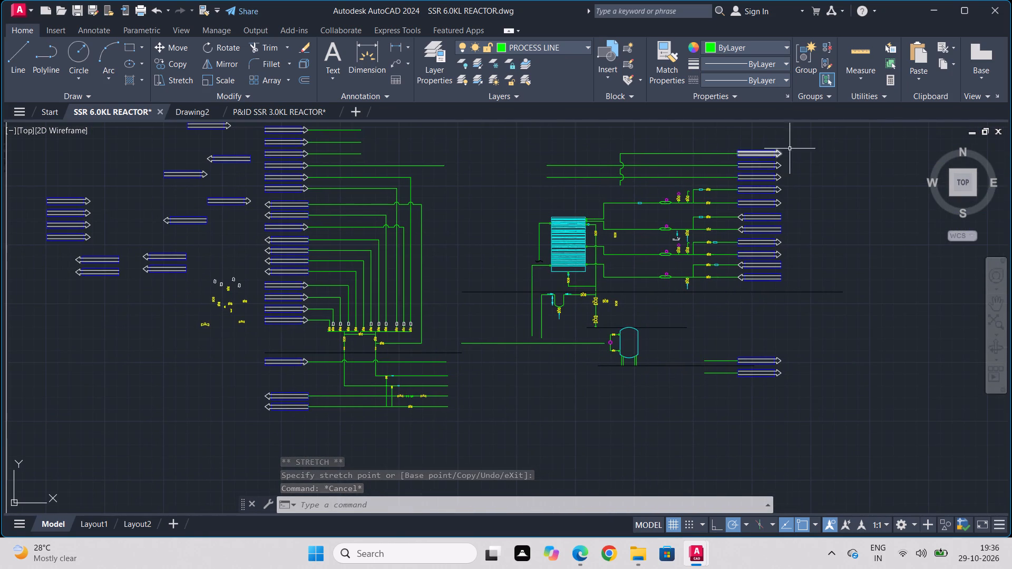
drag(795, 143, 790, 142)
click(527, 330)
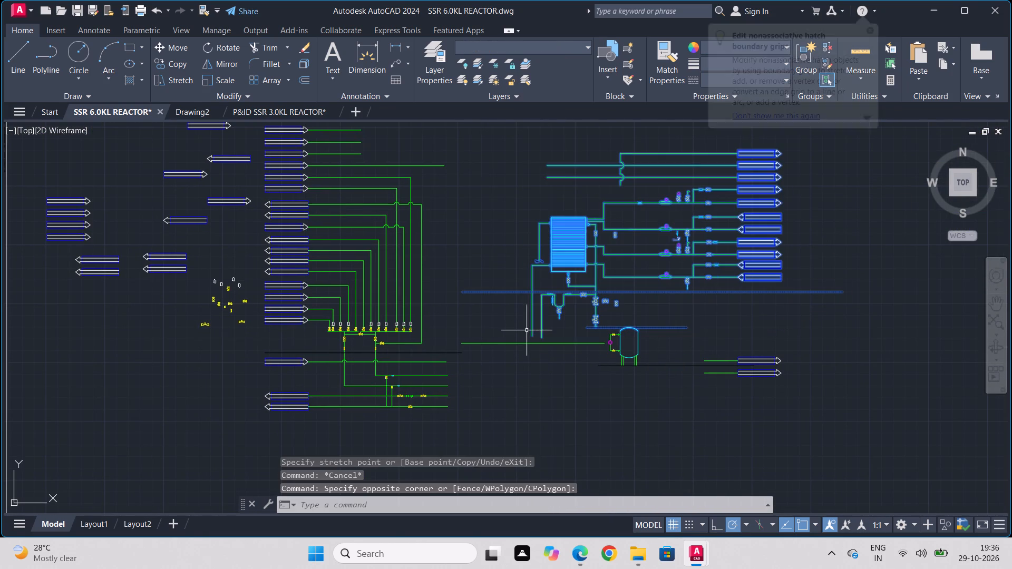
click(779, 315)
click(610, 379)
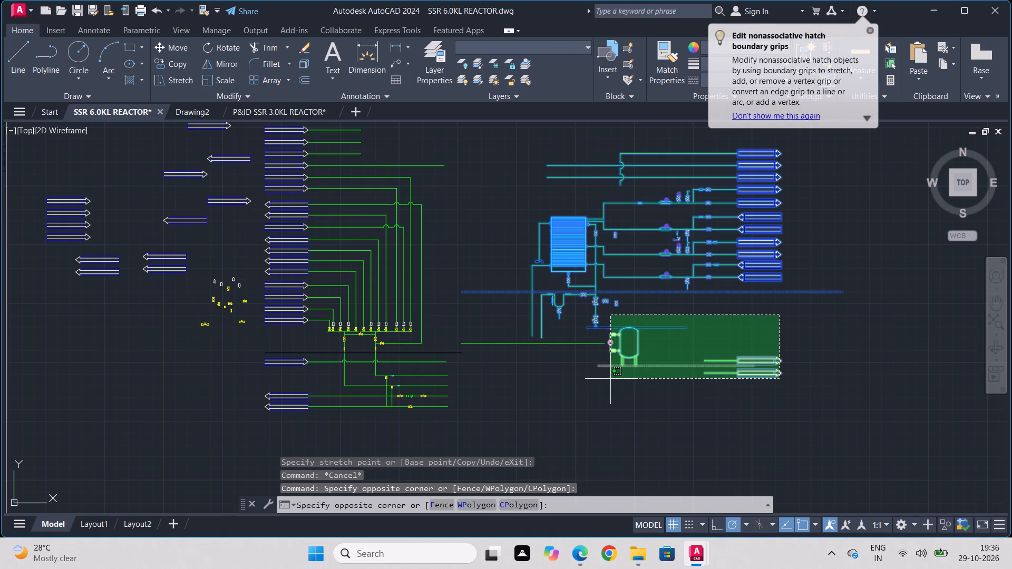
click(174, 51)
scroll(547, 372, up, 2)
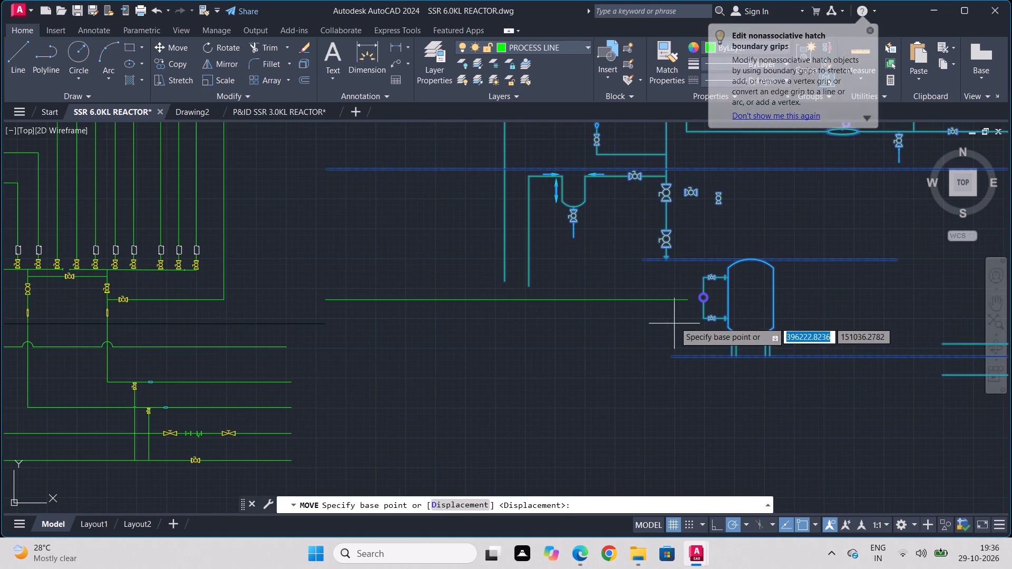
click(701, 303)
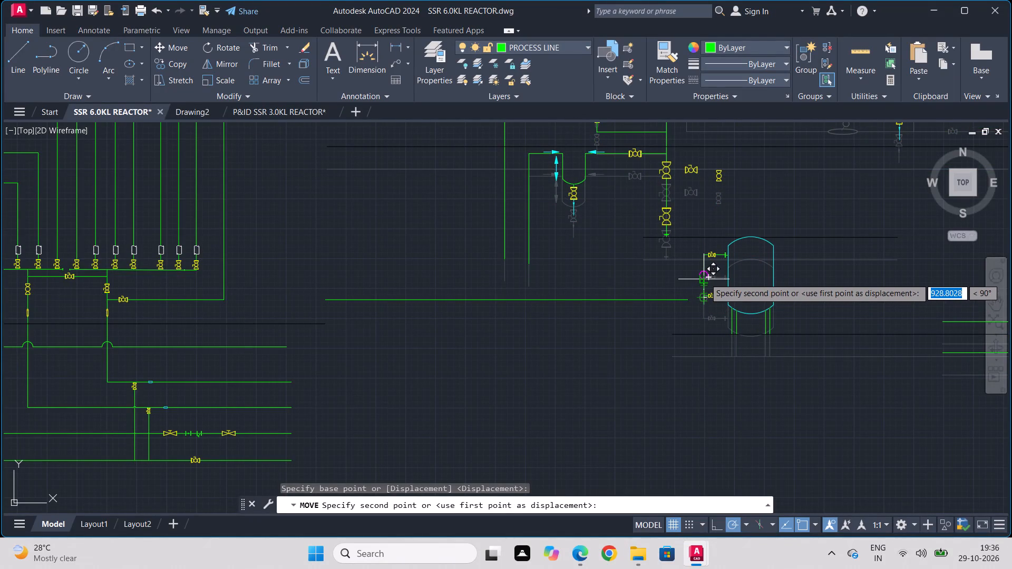
click(705, 278)
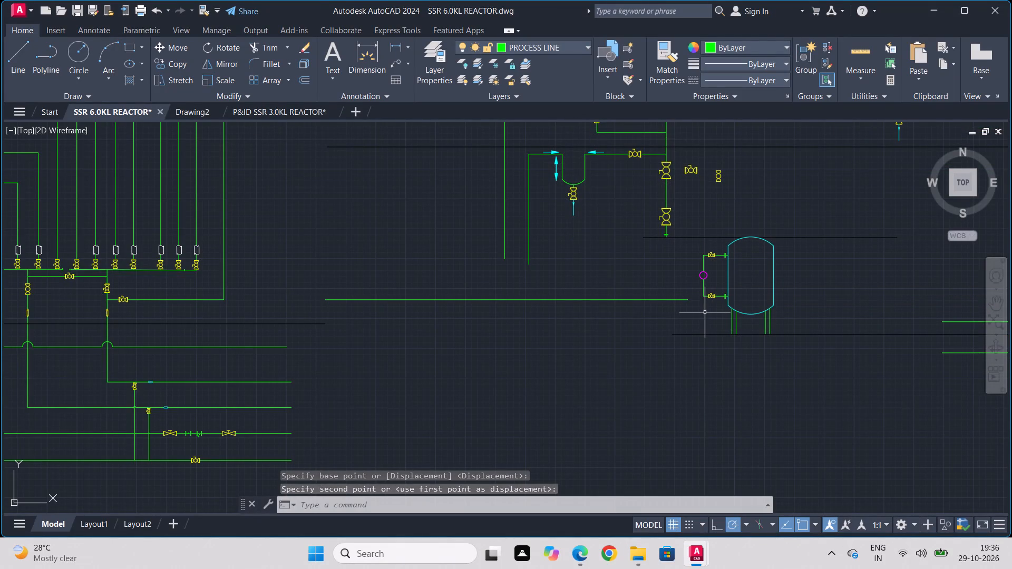
Move the same equipment, seal loop, domed vessel and arrow section slightly straight down, closer to the horizontal process line.
scroll(762, 239, up, 1)
middle_drag(762, 239, 762, 308)
scroll(762, 308, down, 3)
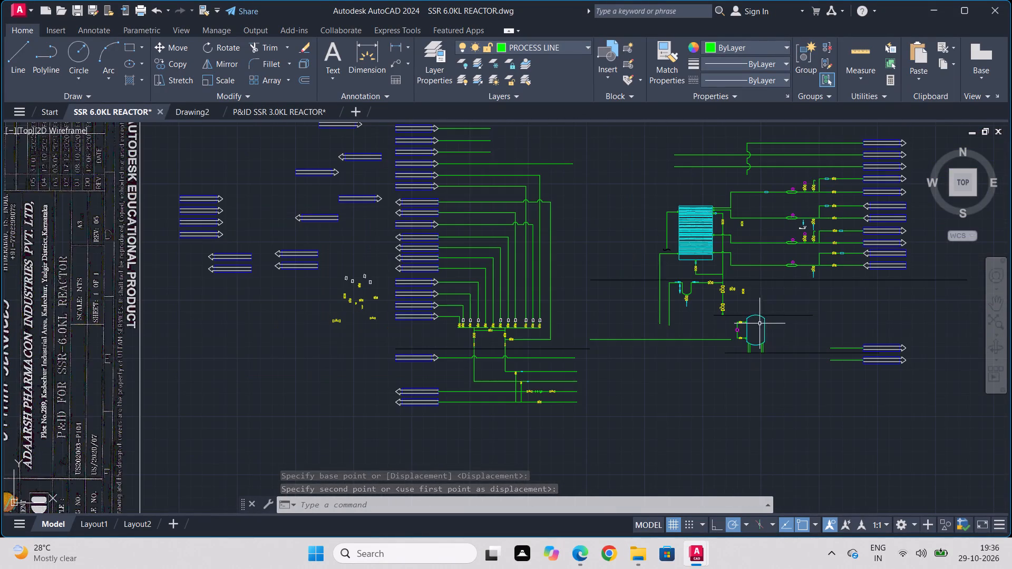
click(911, 130)
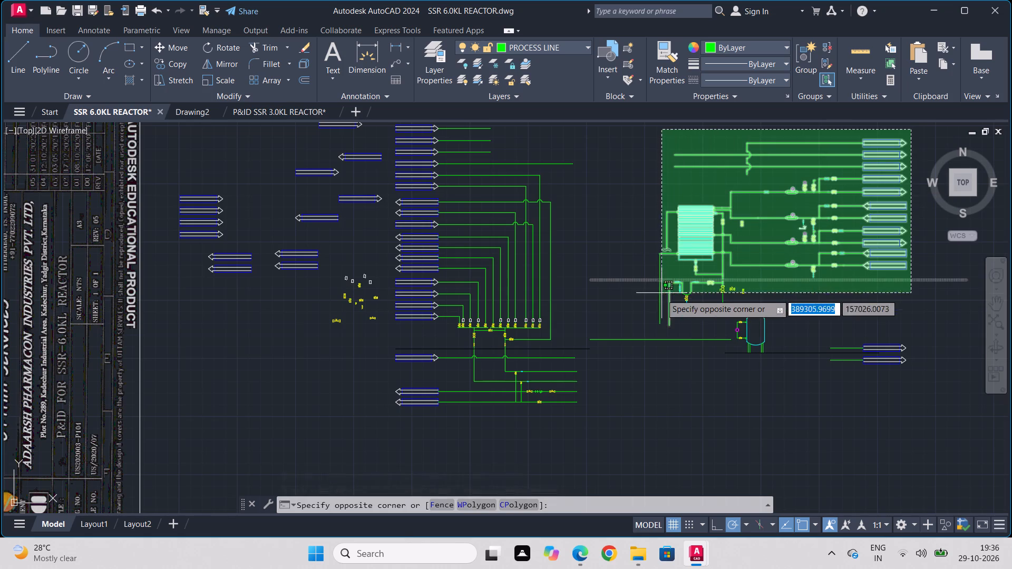
click(647, 321)
drag(892, 308, 885, 309)
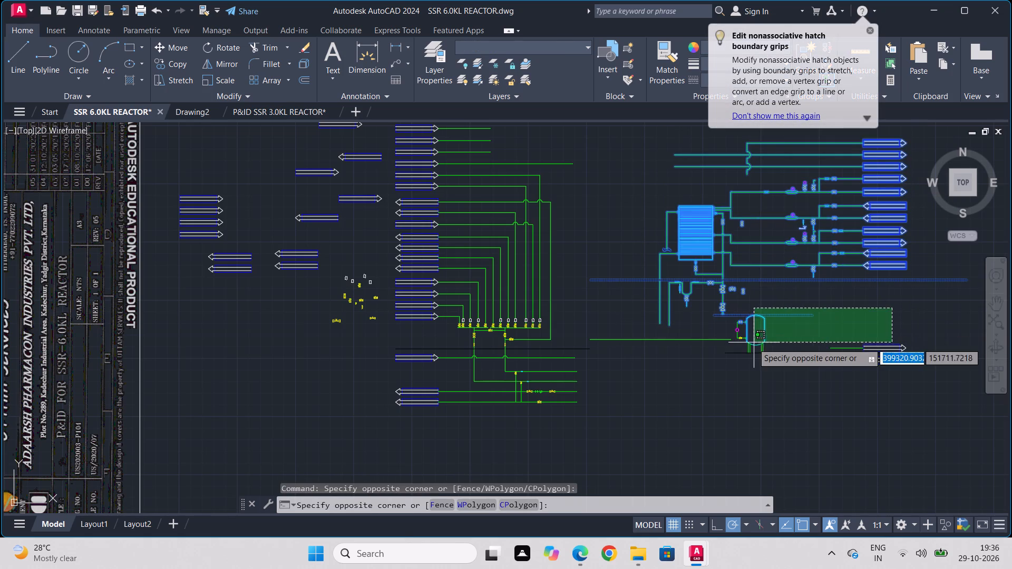
click(737, 372)
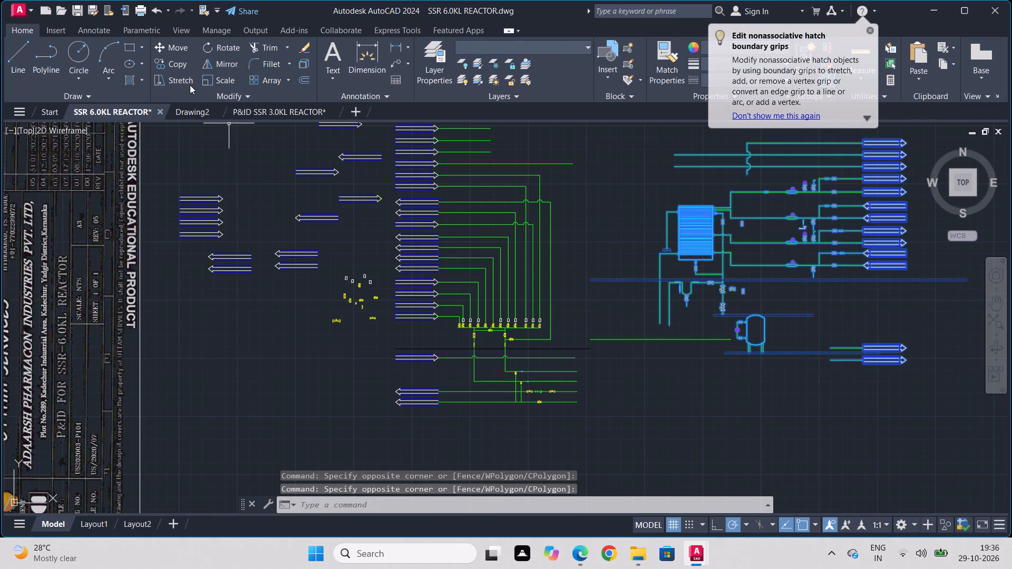
click(175, 45)
scroll(727, 335, up, 2)
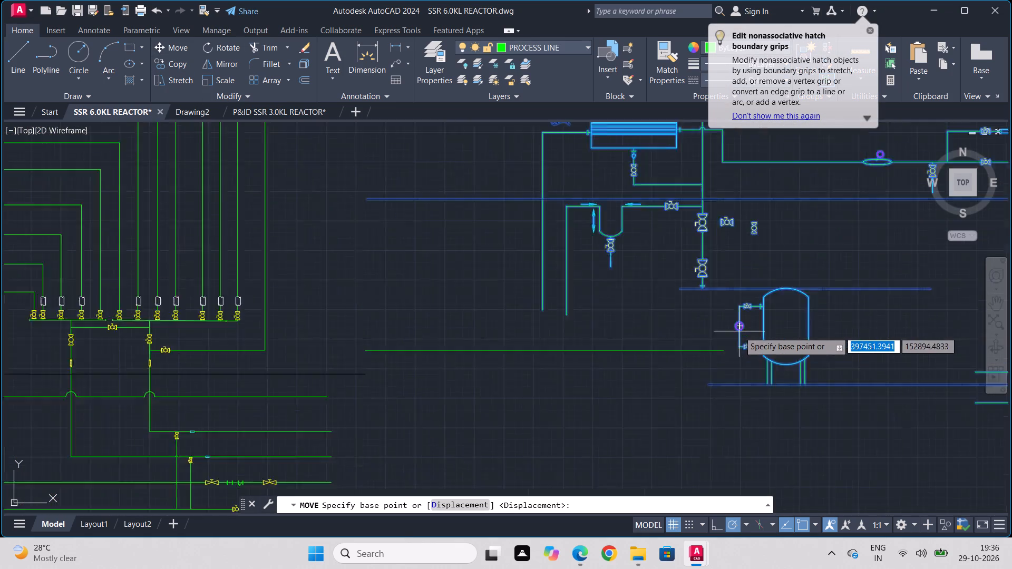
scroll(739, 331, up, 2)
click(736, 360)
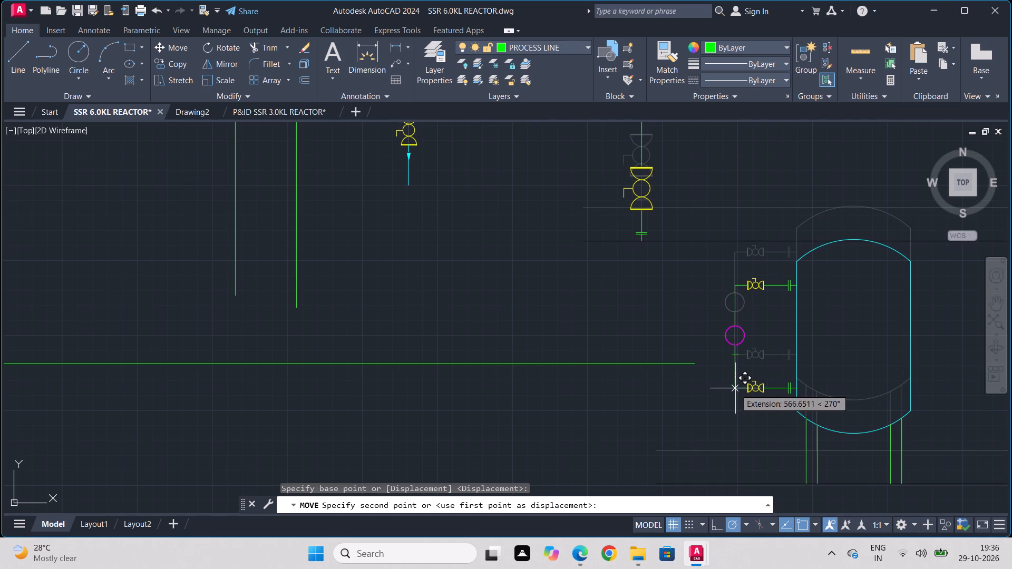
click(737, 387)
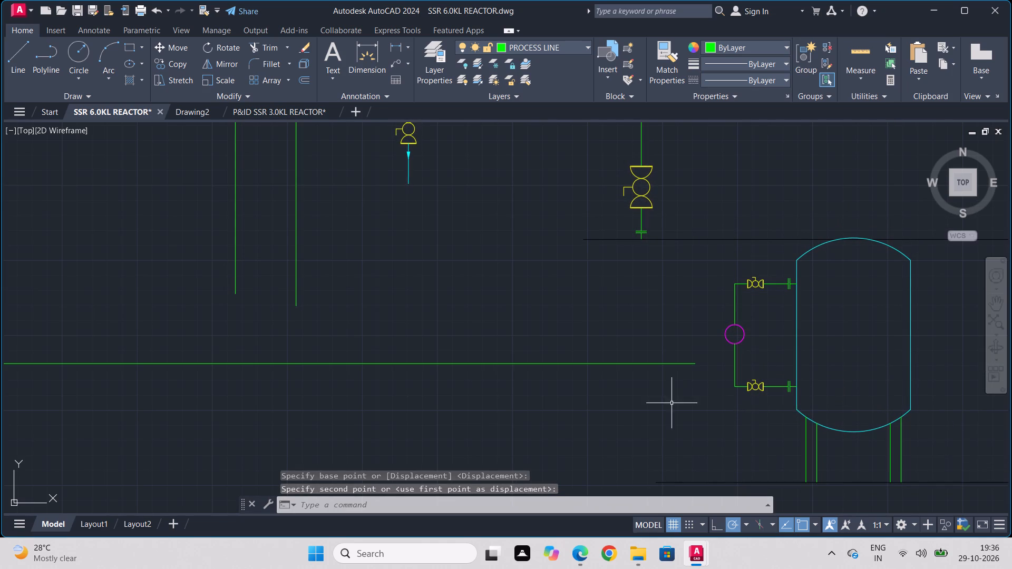
Make SIGNAL -LINE the current layer.
scroll(624, 418, down, 2)
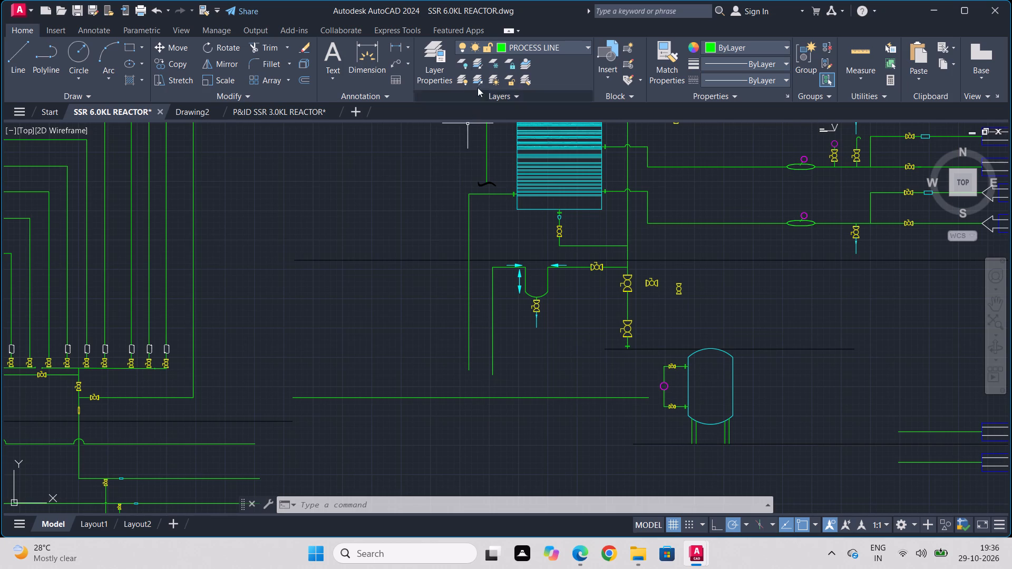
click(423, 65)
scroll(482, 79, down, 2)
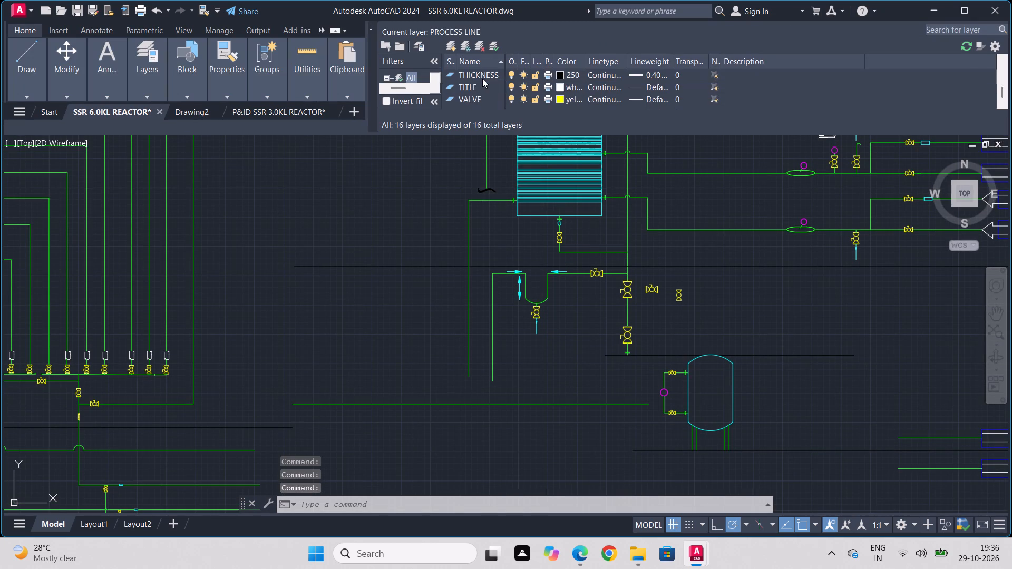
scroll(482, 79, up, 1)
double_click(453, 78)
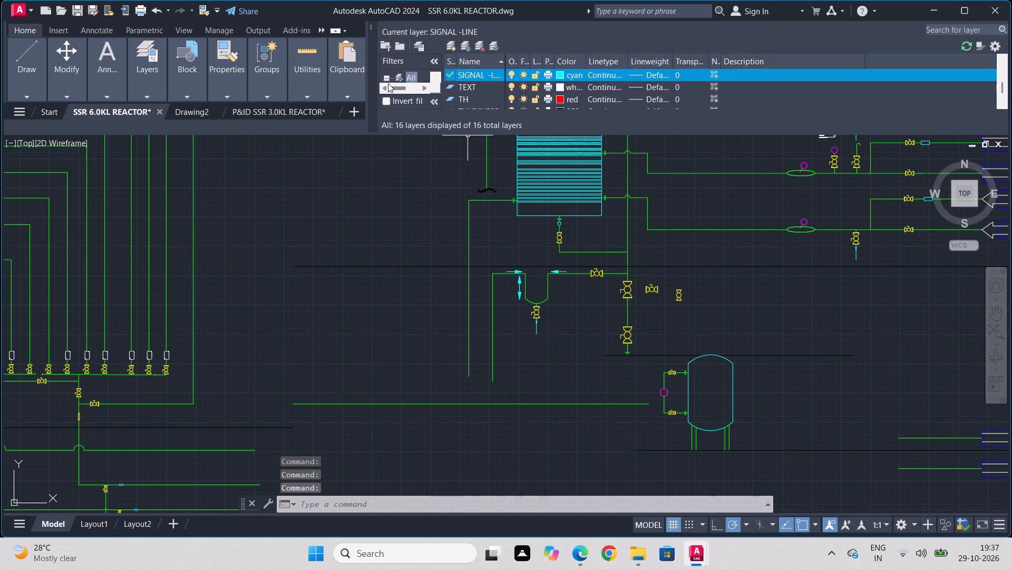
click(374, 28)
Draw a rectangle about 3,720 by 4,980 units just below the horizontal process line, its near side under the outer vertical line.
click(131, 49)
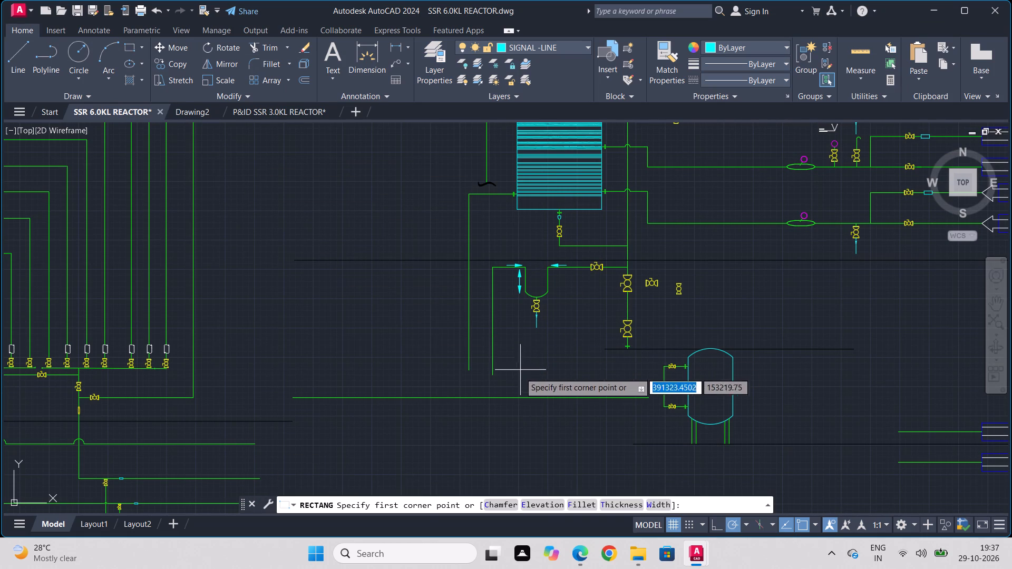
middle_drag(470, 406, 564, 274)
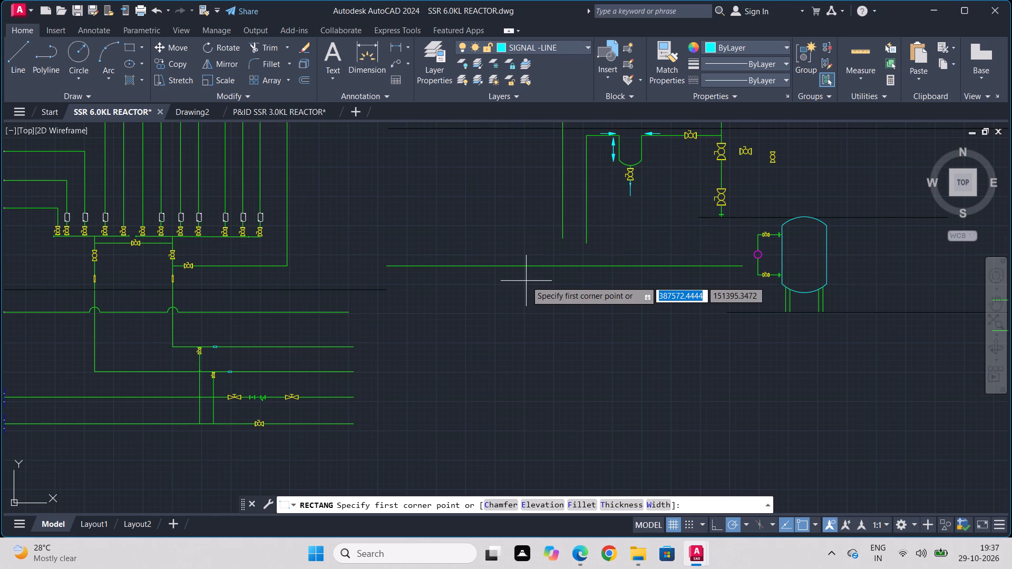
click(560, 278)
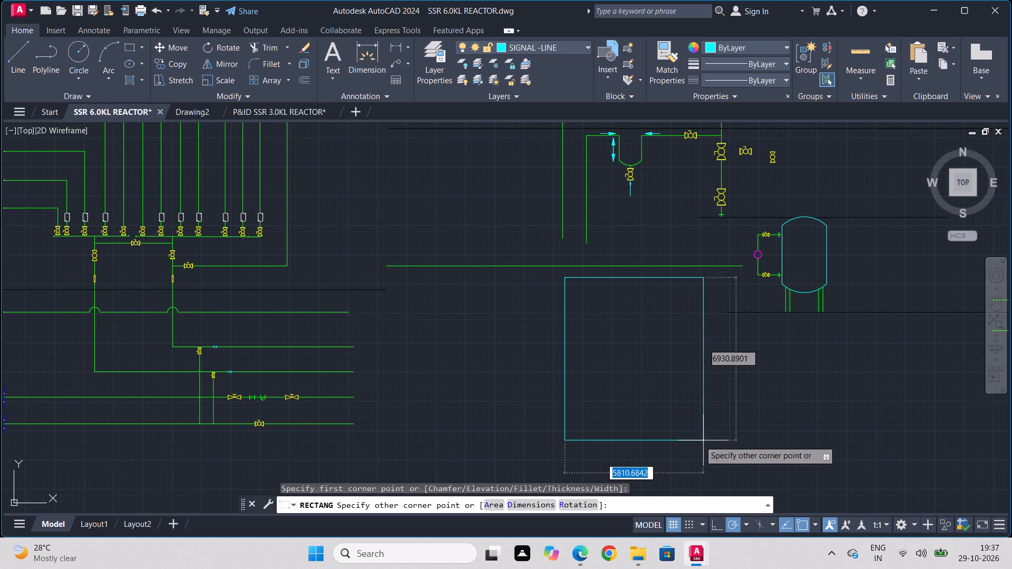
click(651, 395)
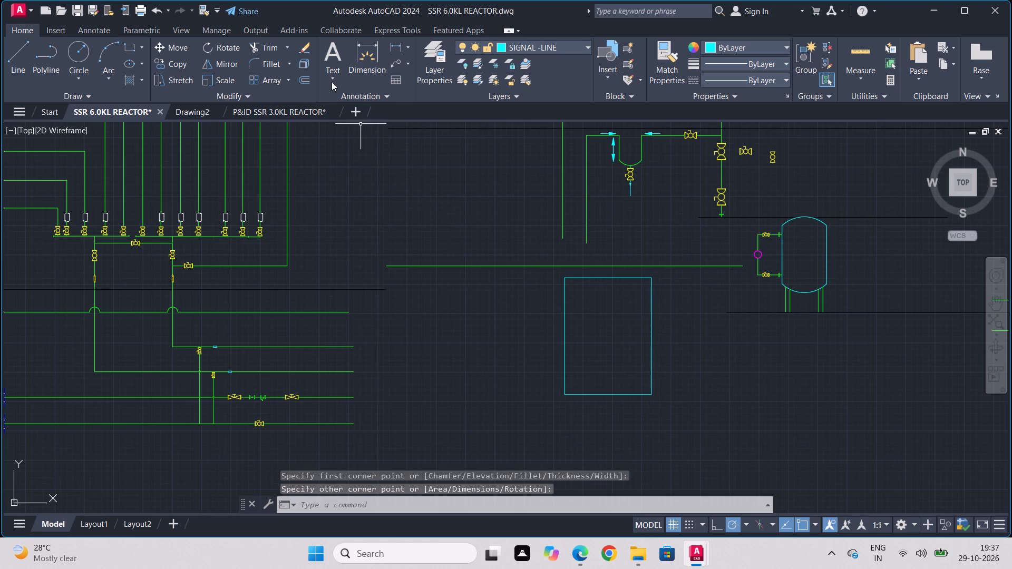
Draw three-point arcs through the rectangle's top corners and bottom corners, bulging outwards and running on past its far side.
click(99, 60)
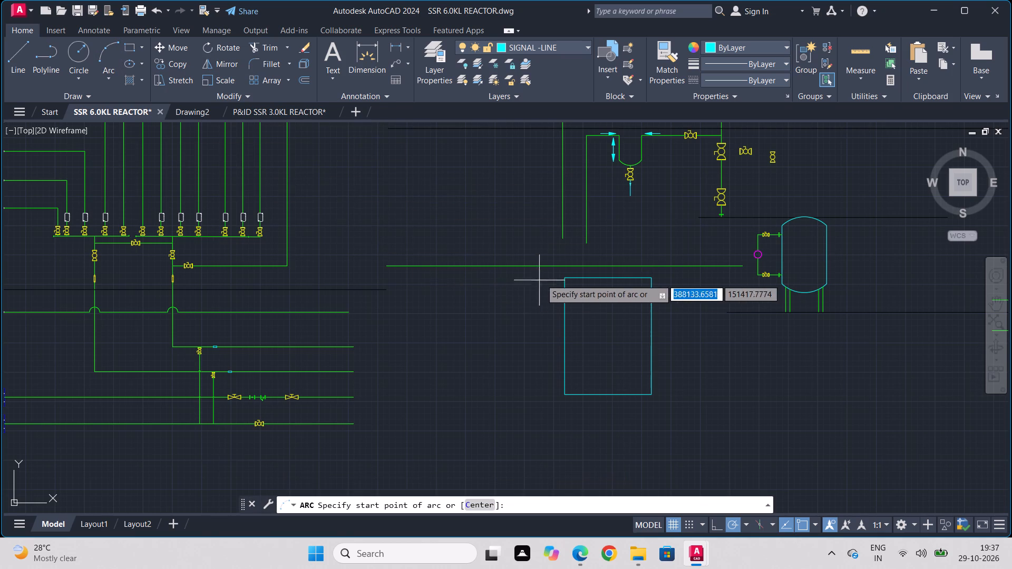
scroll(563, 273, up, 2)
click(564, 284)
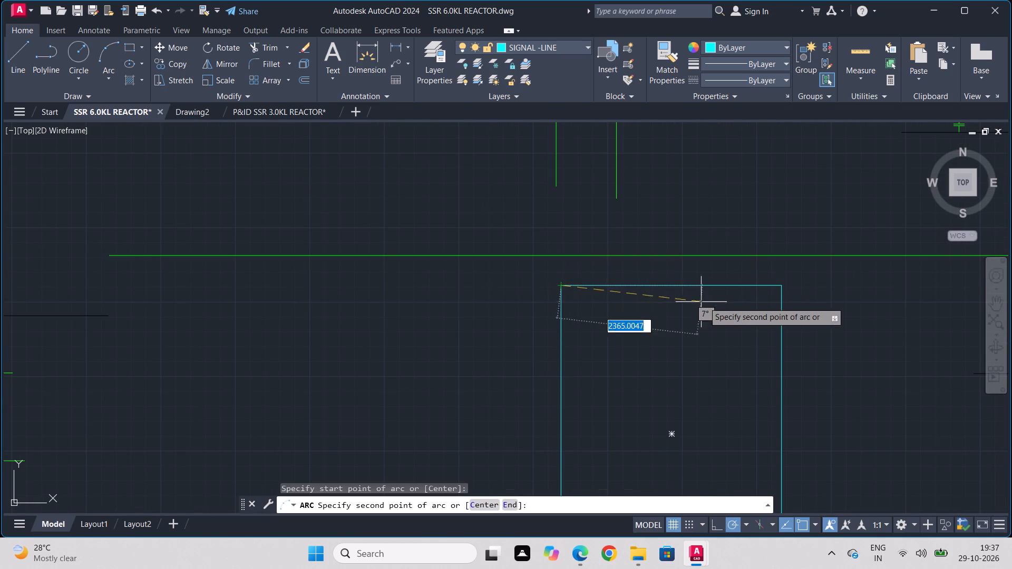
click(782, 287)
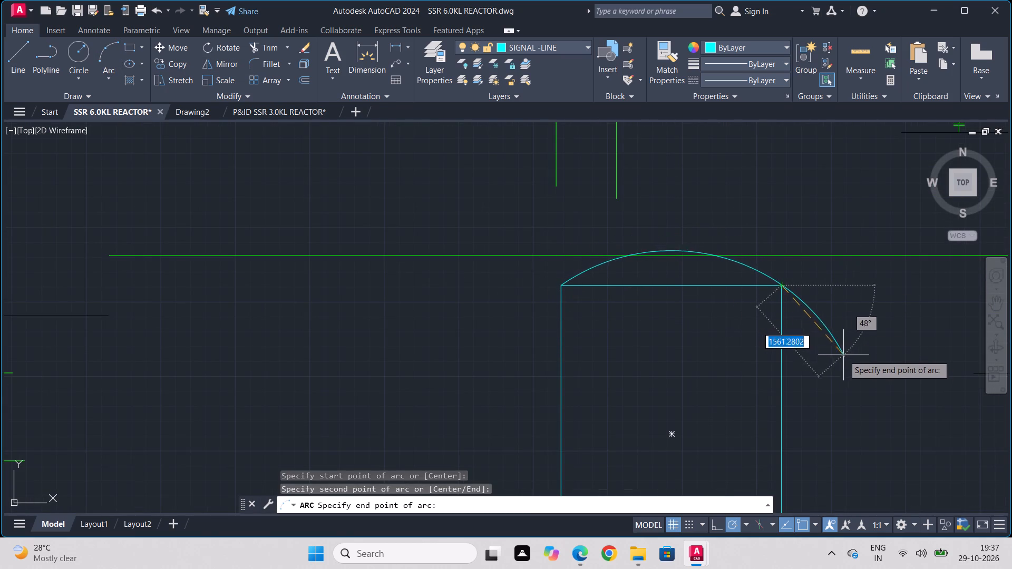
click(861, 362)
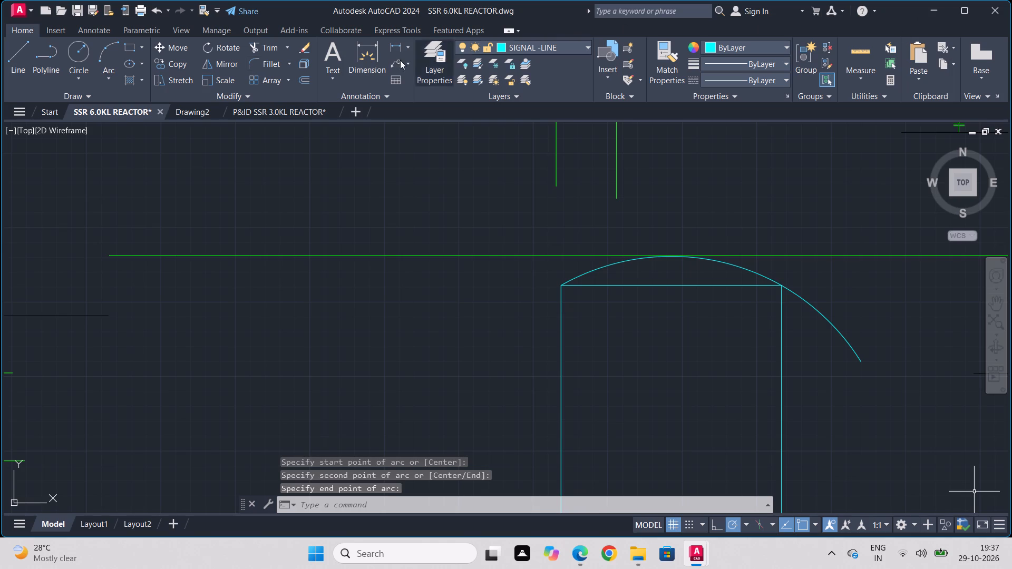
click(101, 55)
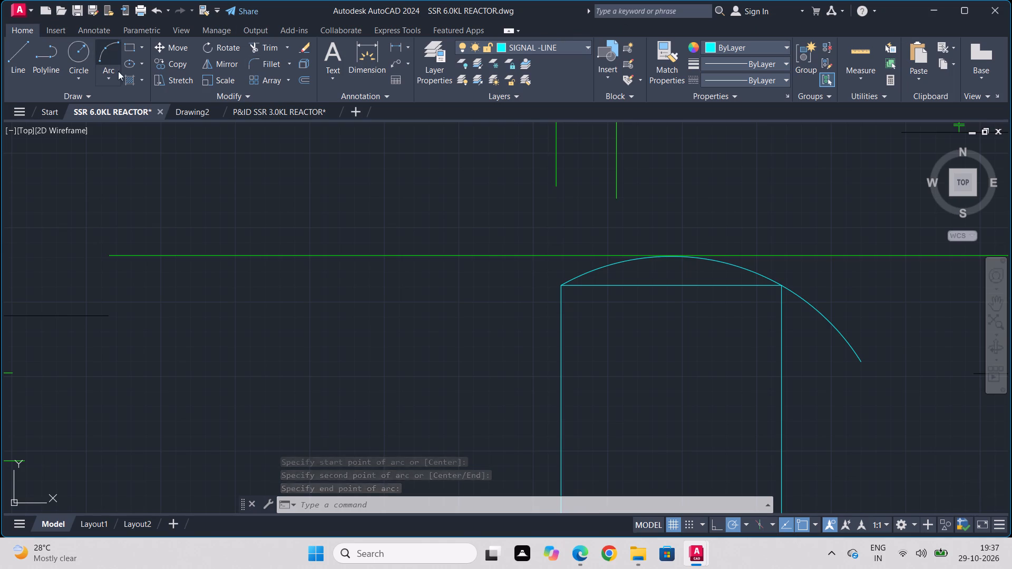
scroll(595, 324, down, 1)
middle_drag(606, 341, 610, 201)
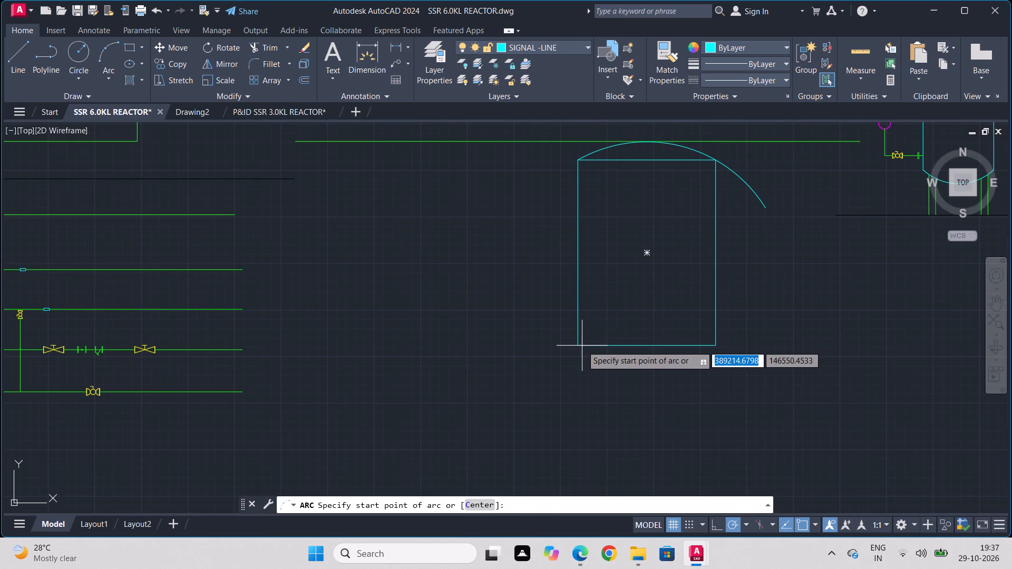
click(582, 346)
click(717, 344)
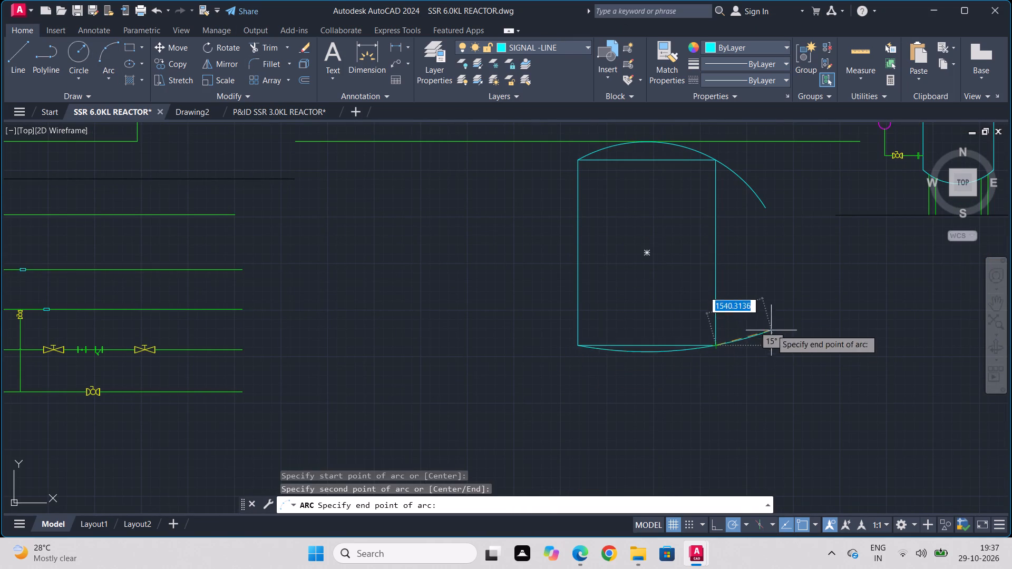
click(793, 262)
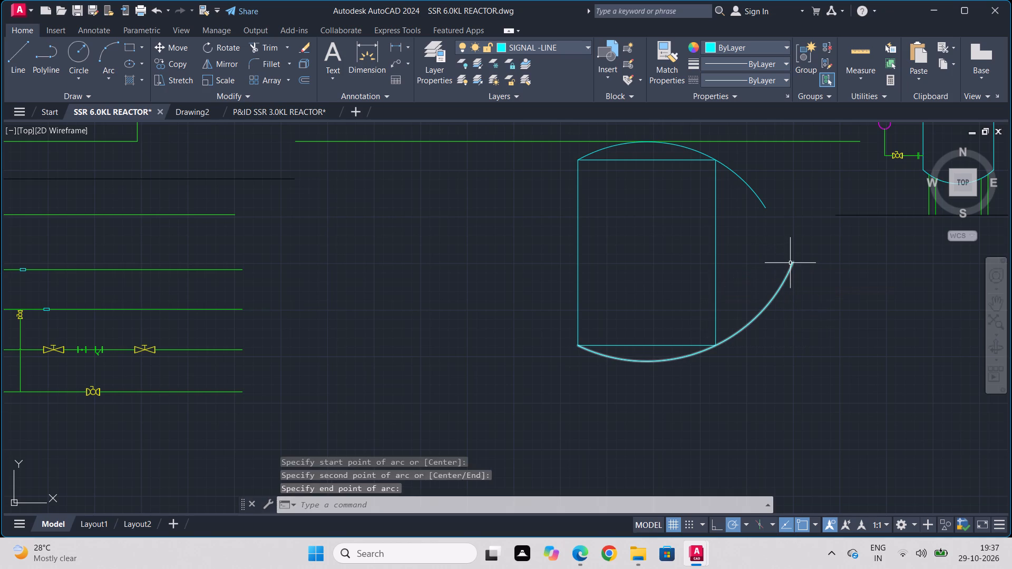
key(Escape)
Trim the overhanging arc ends and the rectangle's straight top and bottom edges to leave a domed vessel outline.
text(tr)
key(Return)
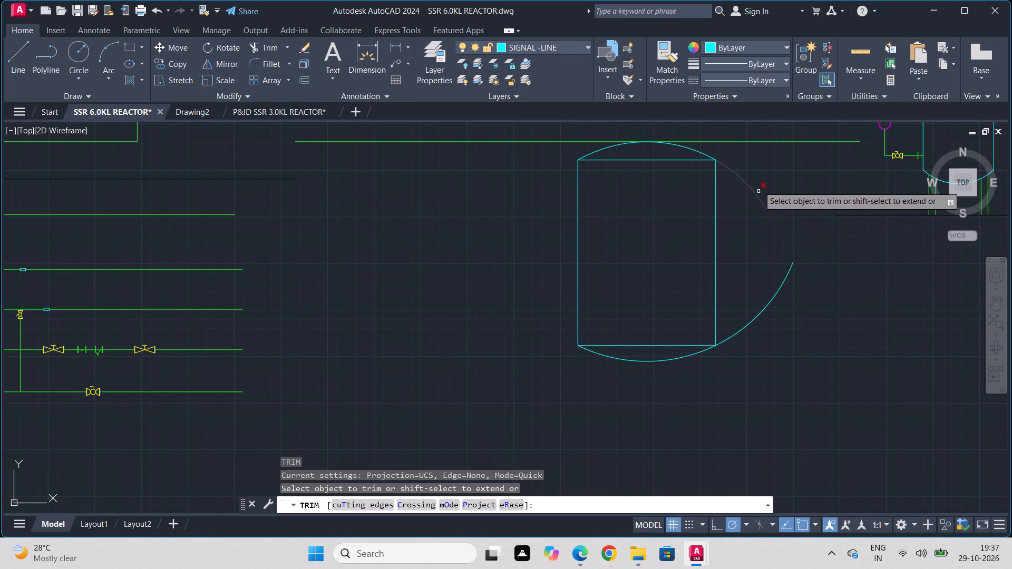
drag(758, 180, 771, 360)
drag(658, 157, 637, 351)
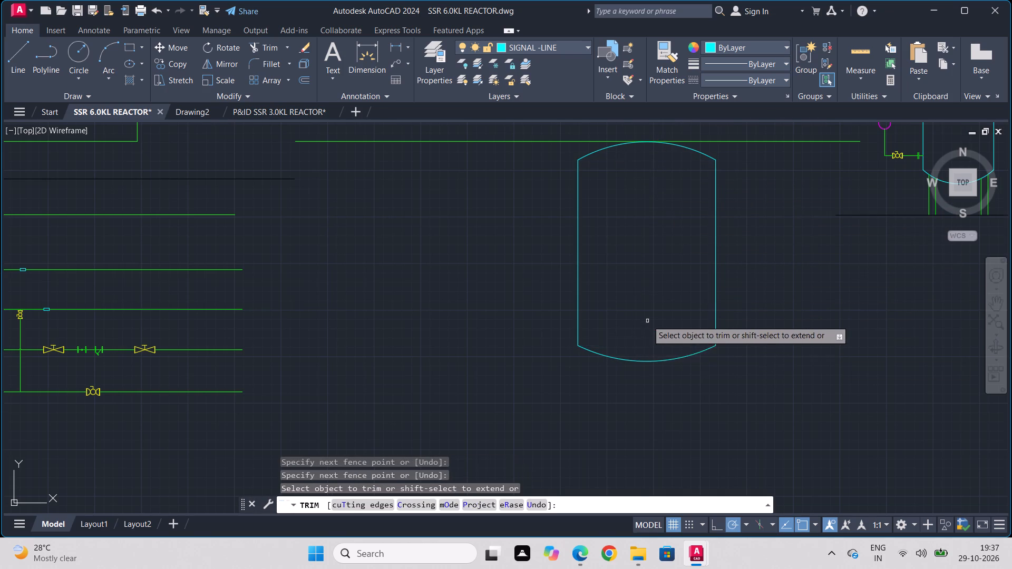
scroll(647, 320, down, 2)
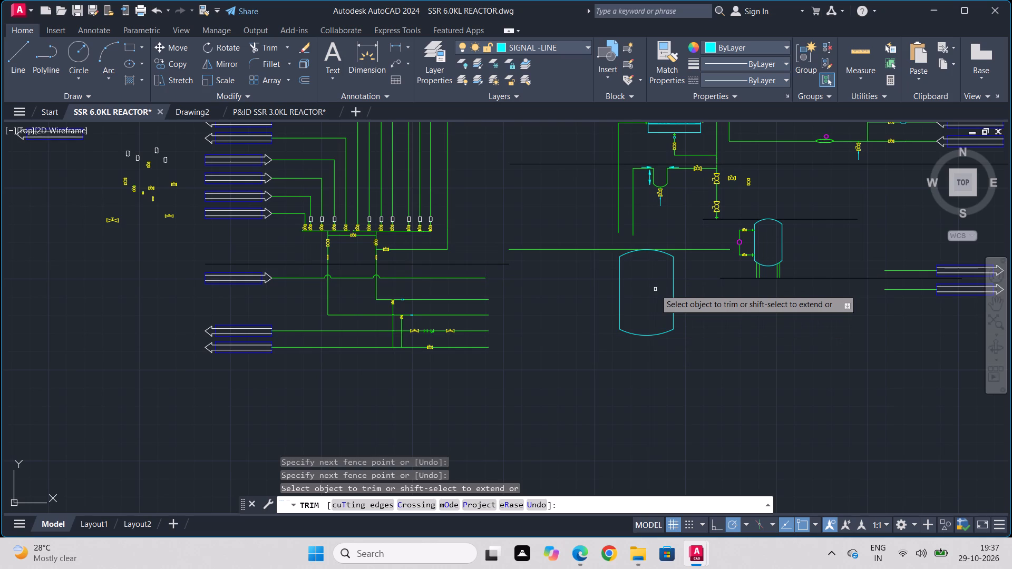
Move the whole domed vessel outline left along the horizontal process line by about one vessel width, keeping its crown on the line.
key(Escape)
scroll(684, 274, up, 2)
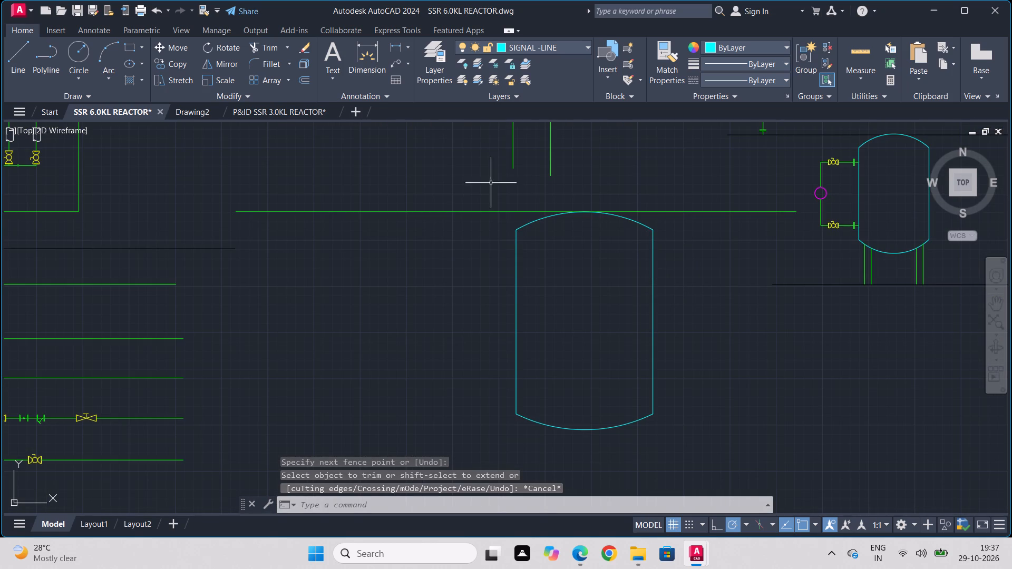
click(298, 81)
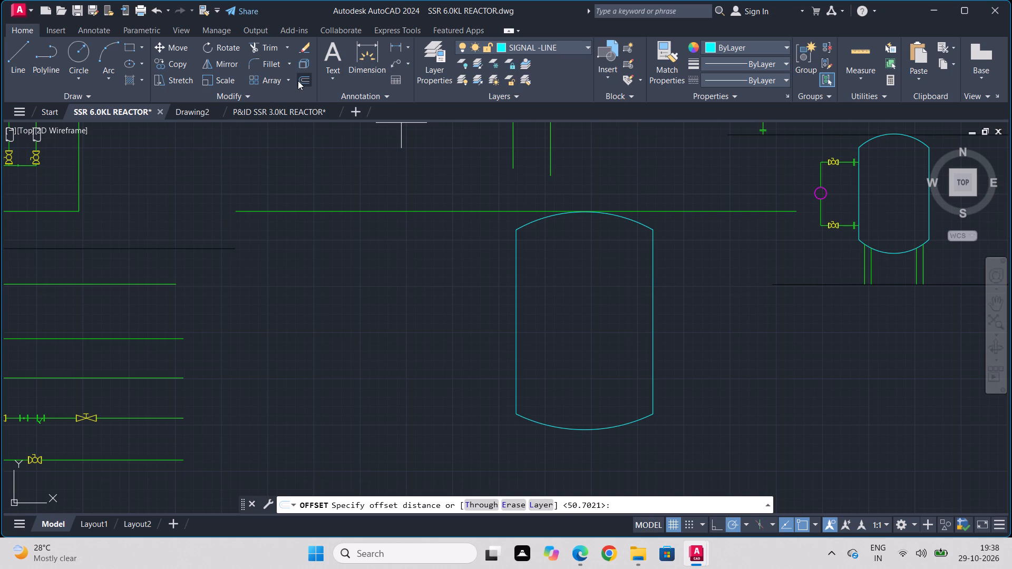
key(Escape)
drag(689, 247, 643, 284)
click(524, 335)
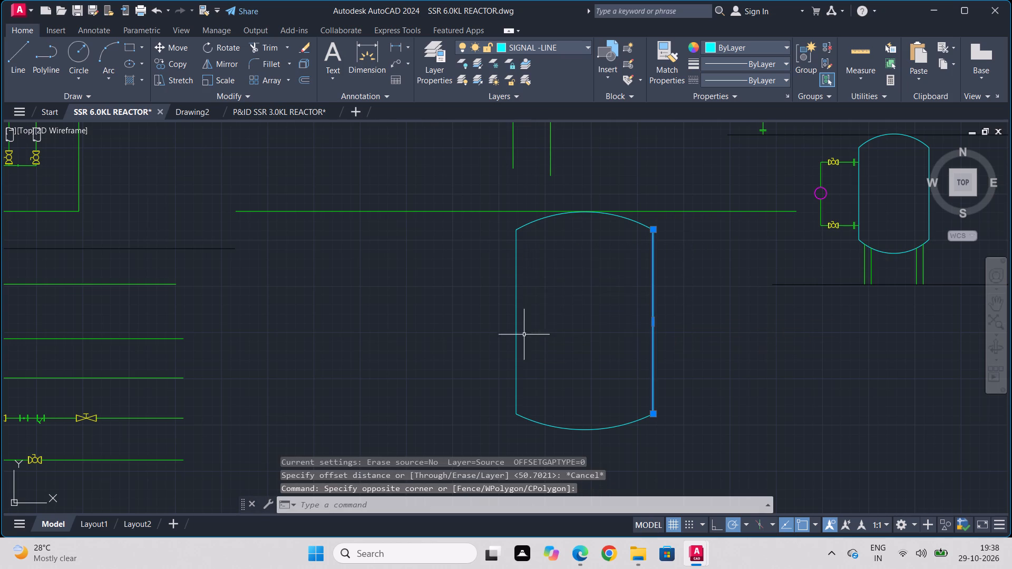
click(639, 222)
drag(613, 229, 592, 241)
drag(483, 299, 446, 339)
drag(557, 351, 547, 395)
click(493, 450)
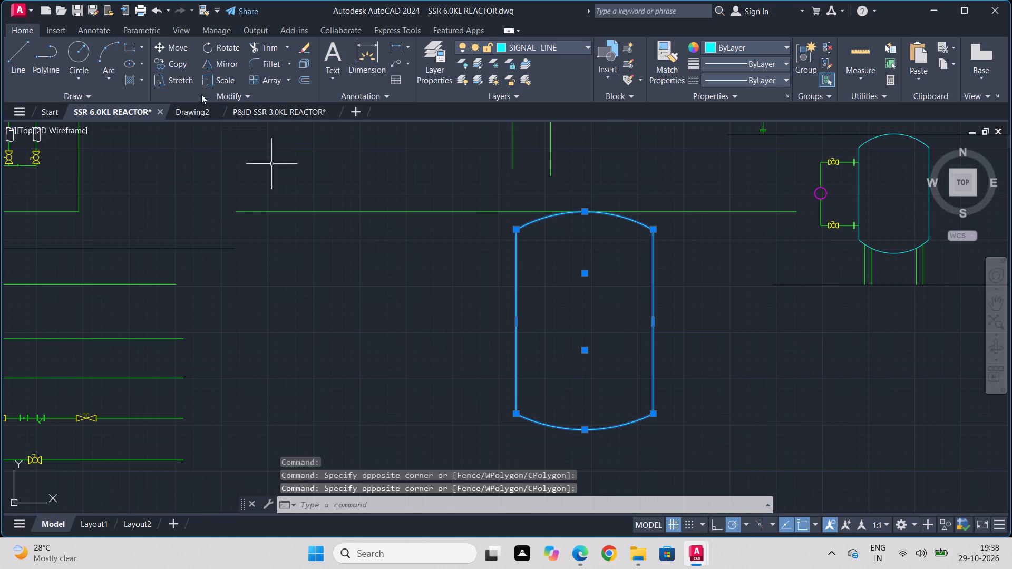
click(170, 46)
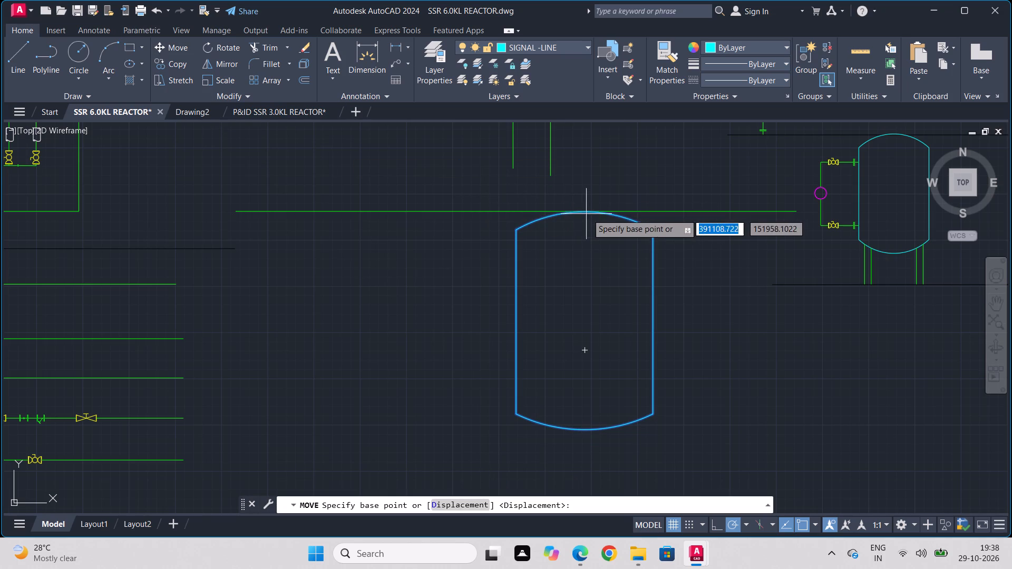
click(588, 212)
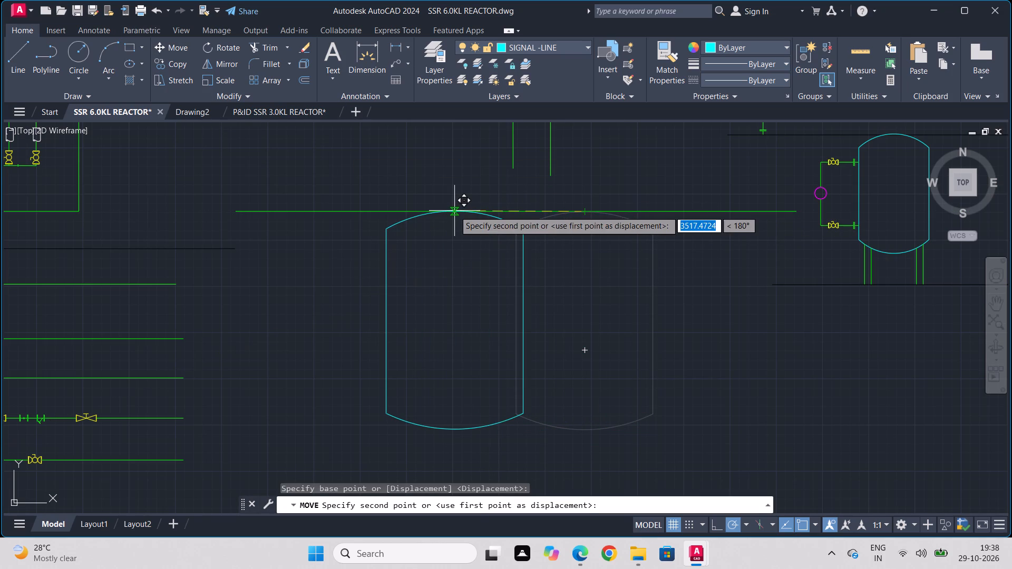
click(446, 211)
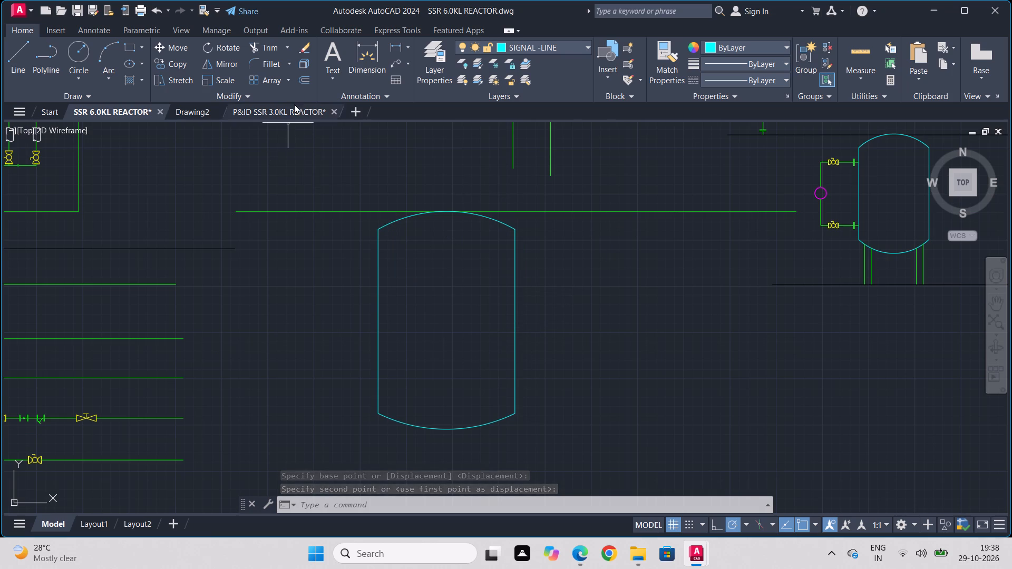
Offset both straight vertical sides of the vessel outwards by about 134 units to form jacket lines.
click(298, 80)
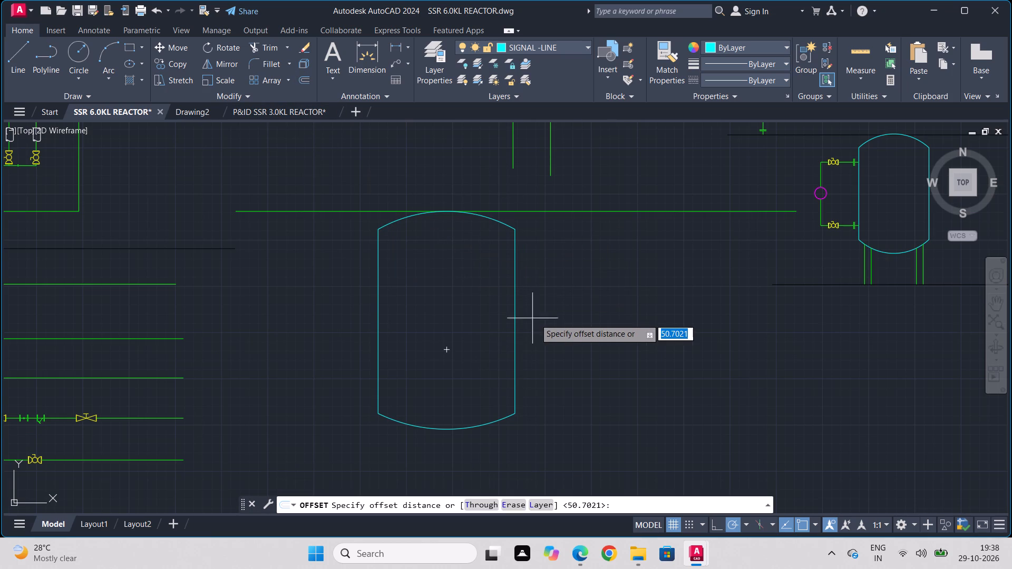
click(515, 298)
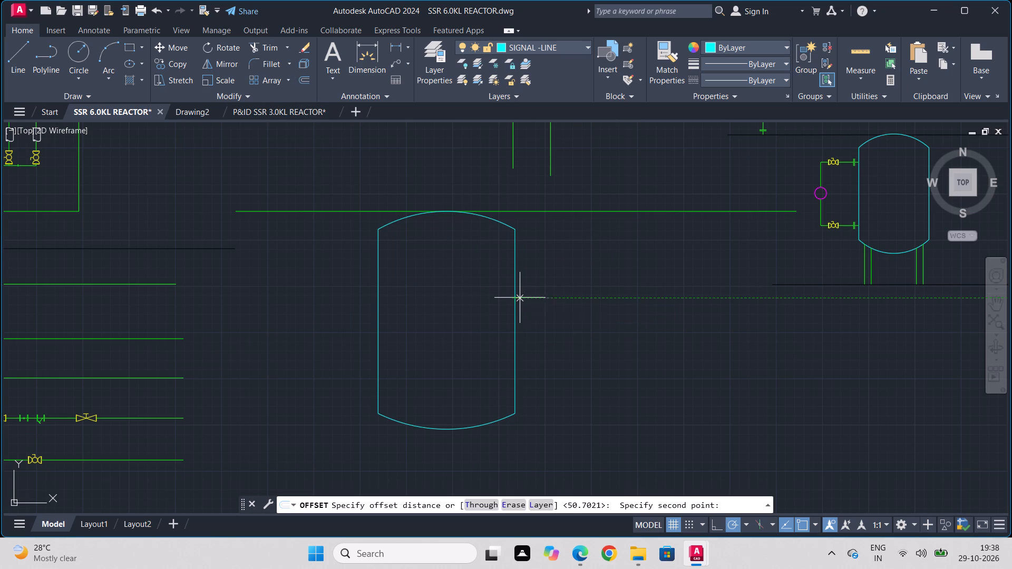
scroll(527, 298, up, 4)
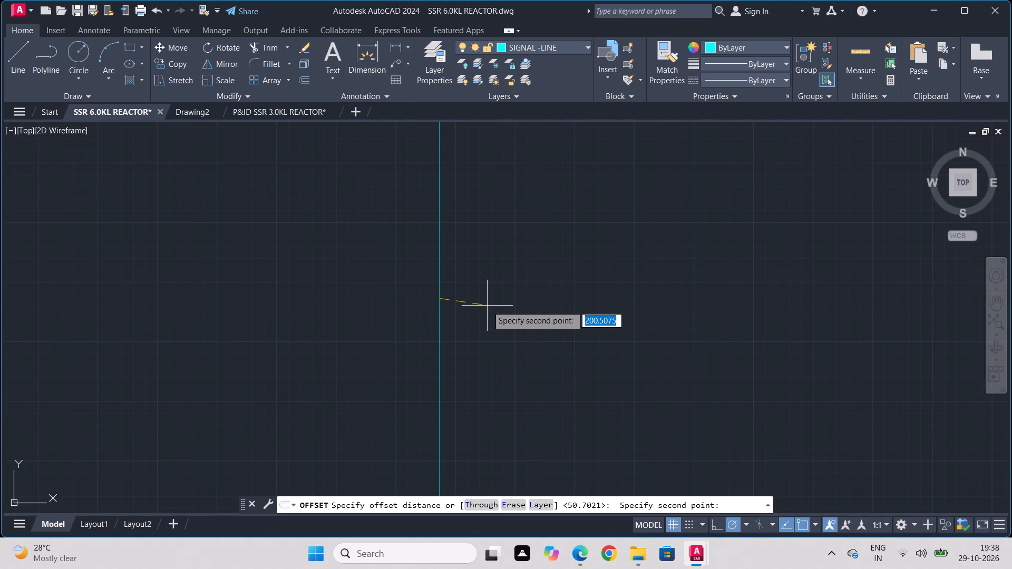
click(472, 300)
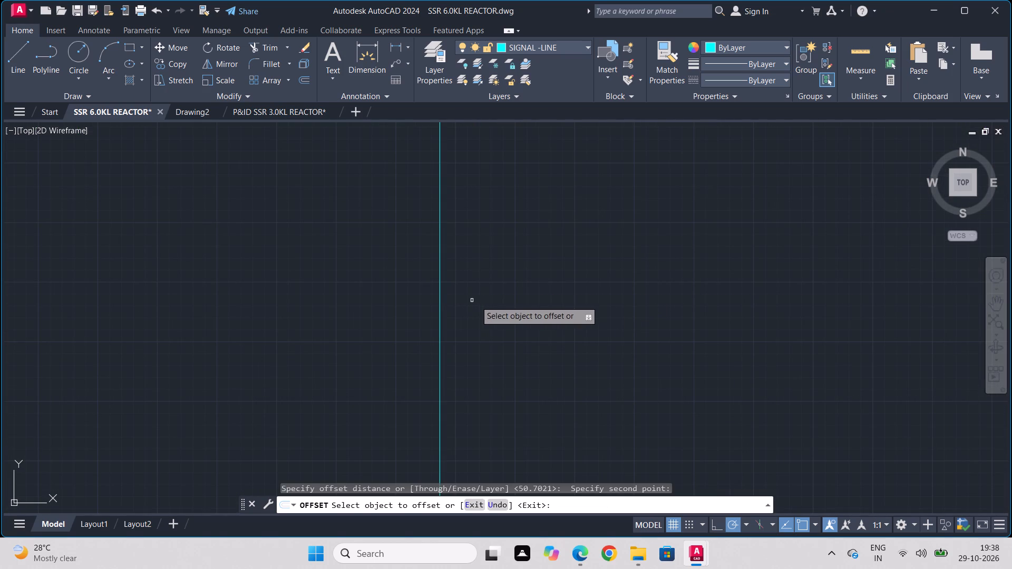
click(440, 310)
click(454, 310)
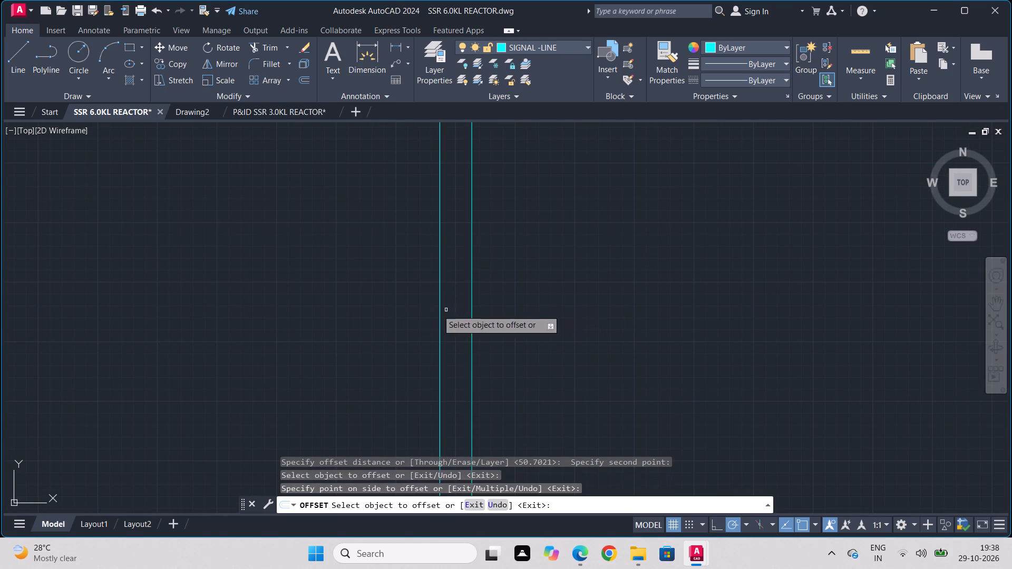
scroll(238, 351, down, 3)
middle_drag(237, 356, 560, 287)
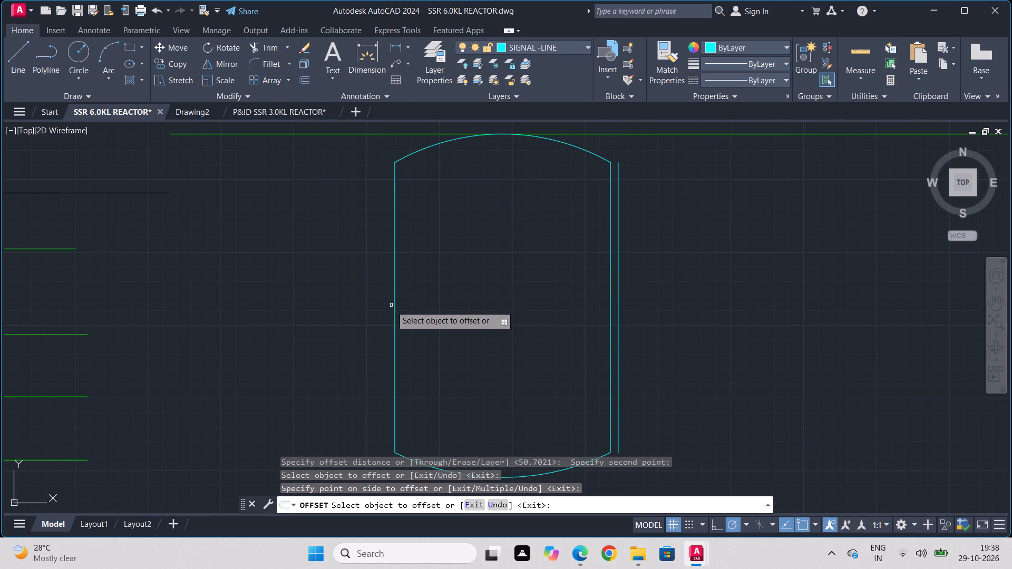
click(395, 301)
click(367, 306)
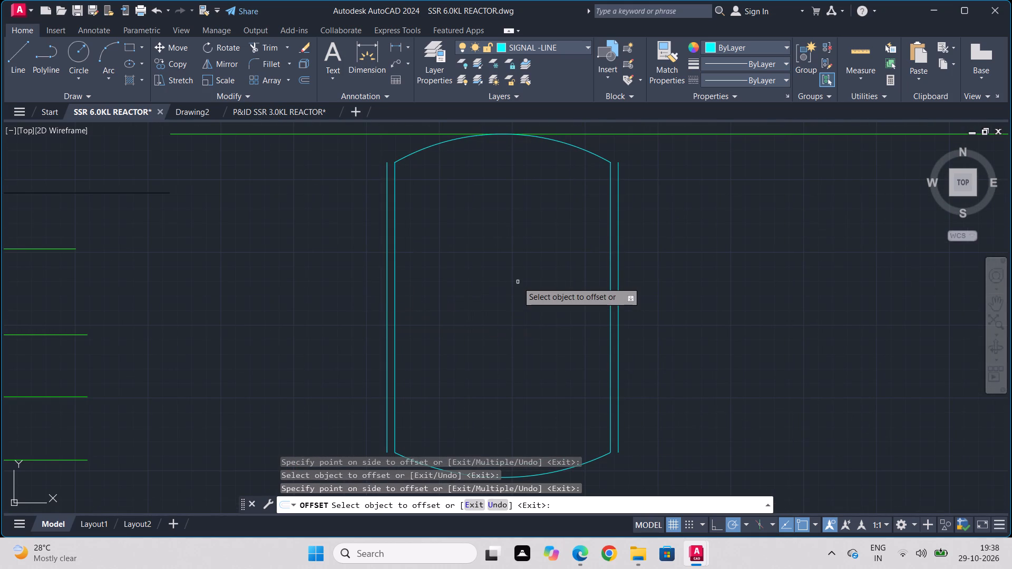
key(Escape)
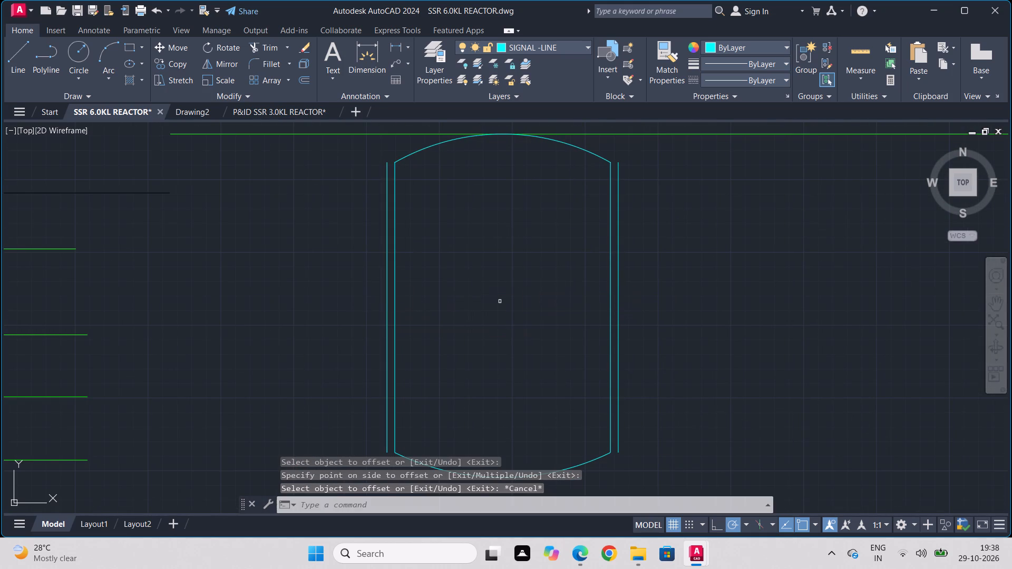
Draw a vertical line from the process line, right of the vessel's crown, down inside the vessel to just above the lower dome.
key(l)
key(Return)
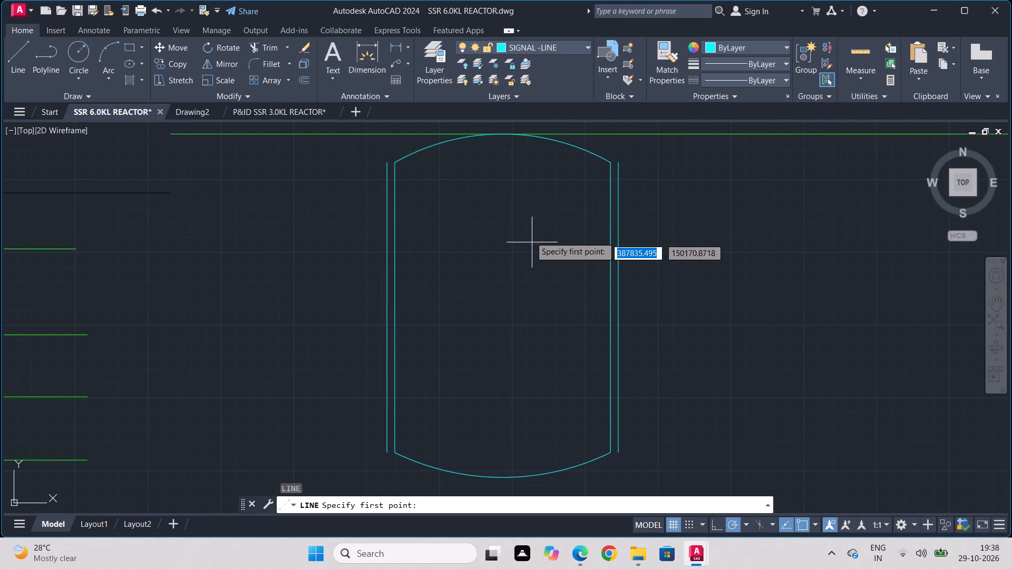
click(560, 134)
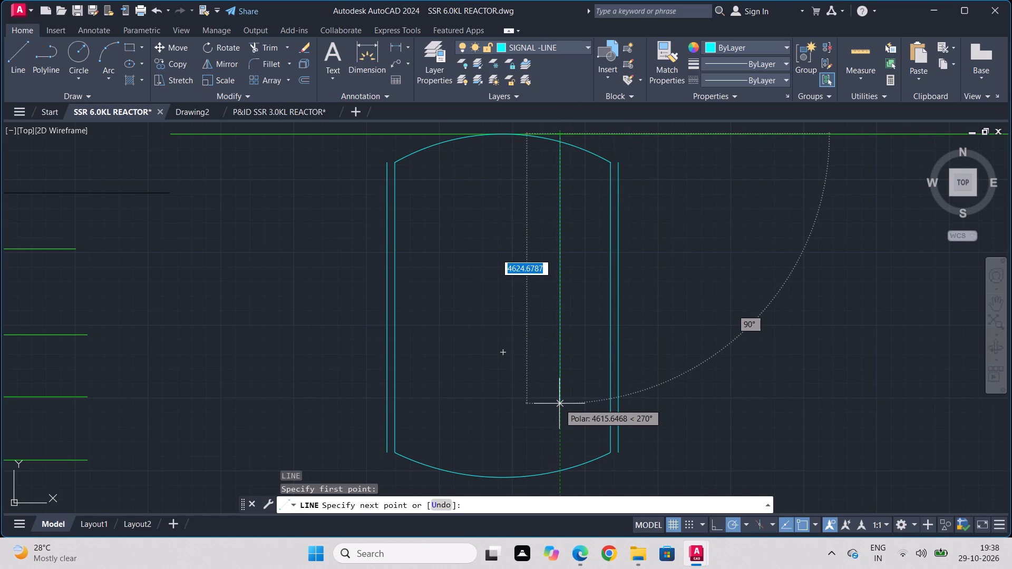
click(558, 425)
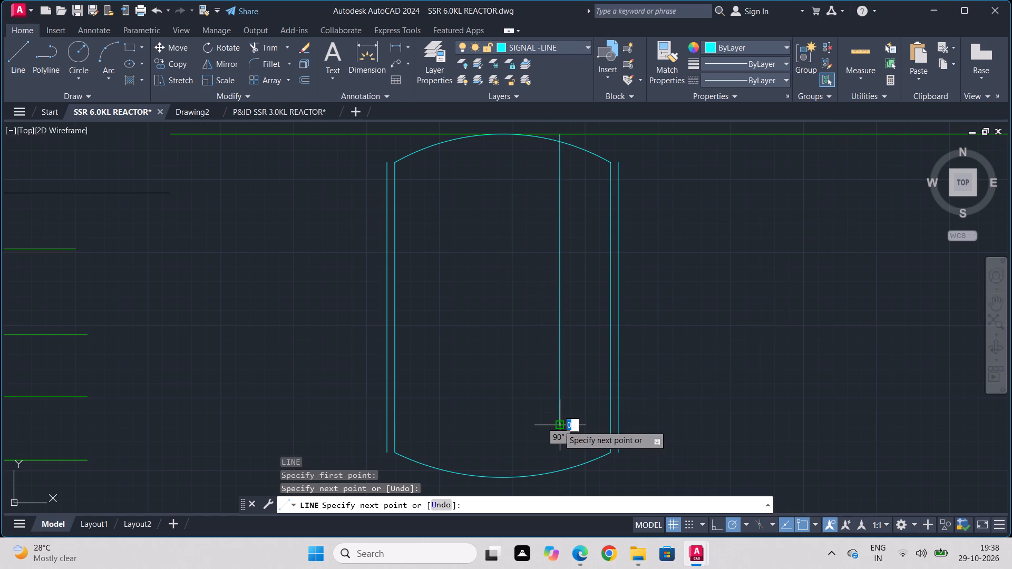
key(Escape)
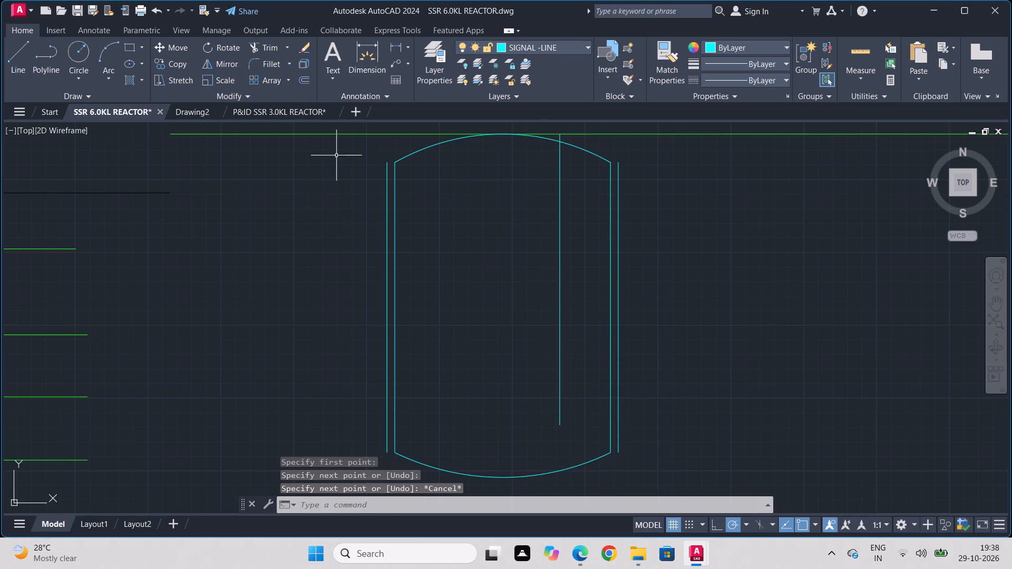
Offset the internal vertical line by a small picked distance to each side, making three closely spaced lines.
click(298, 81)
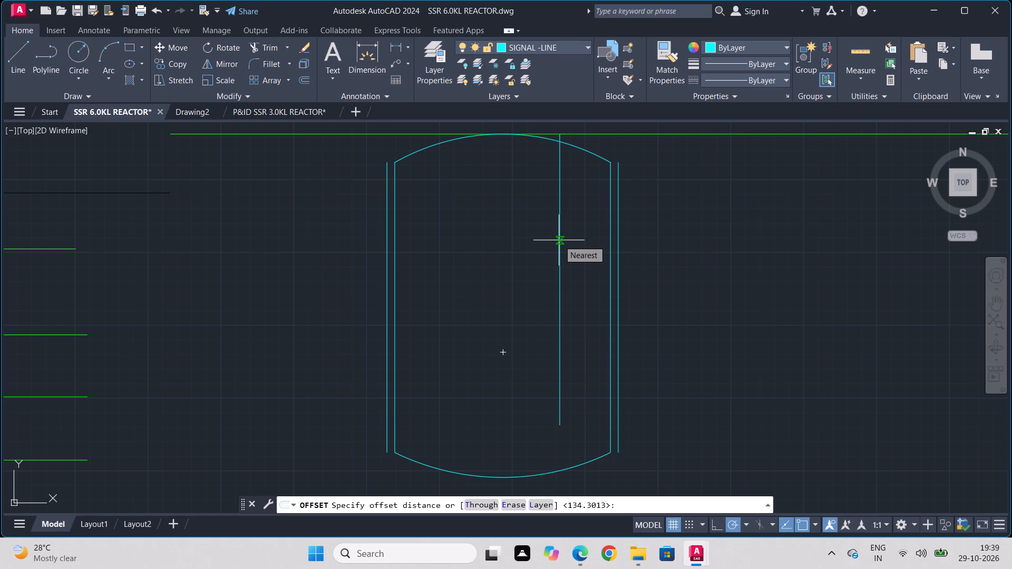
click(559, 240)
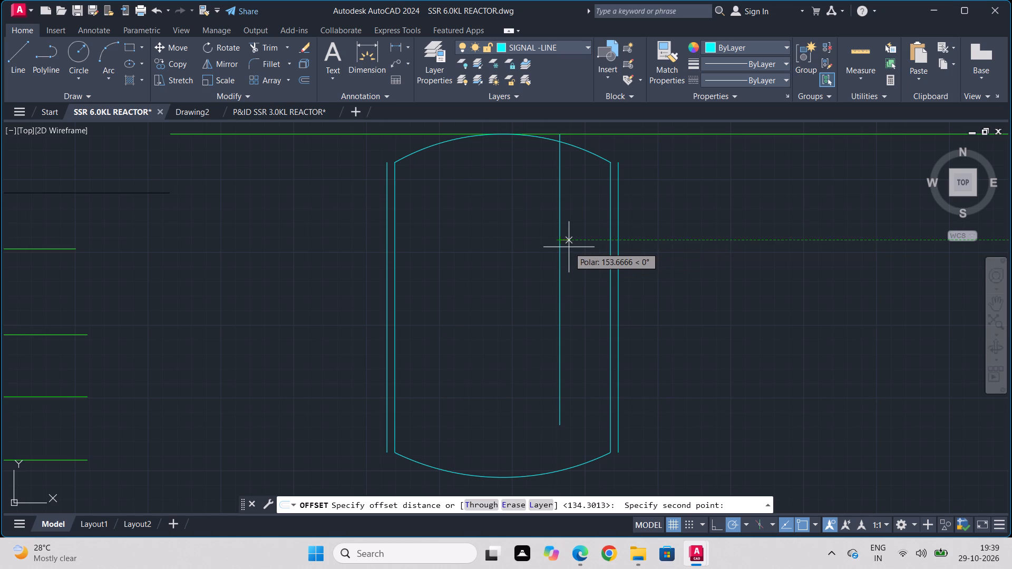
scroll(568, 248, up, 3)
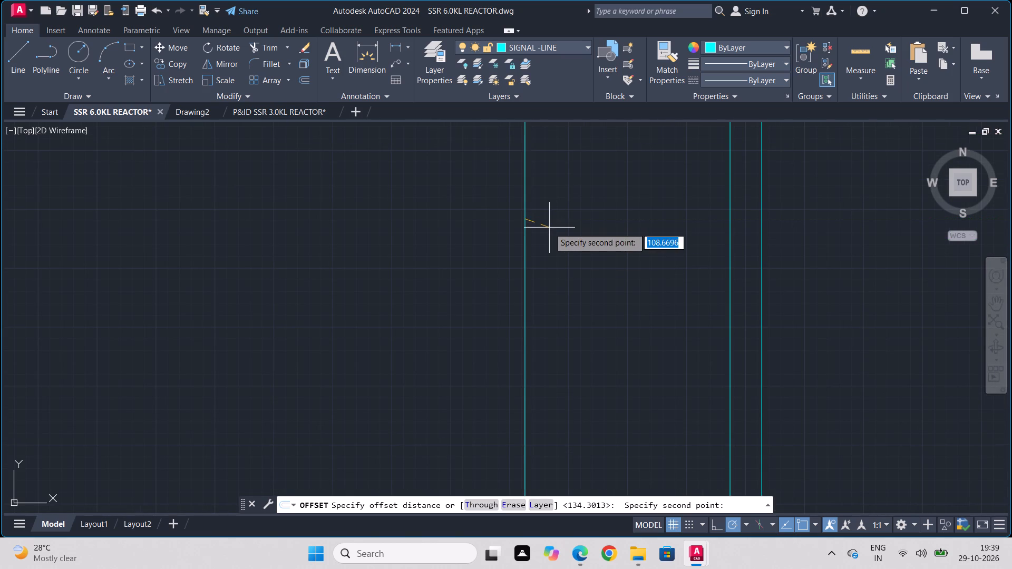
click(543, 223)
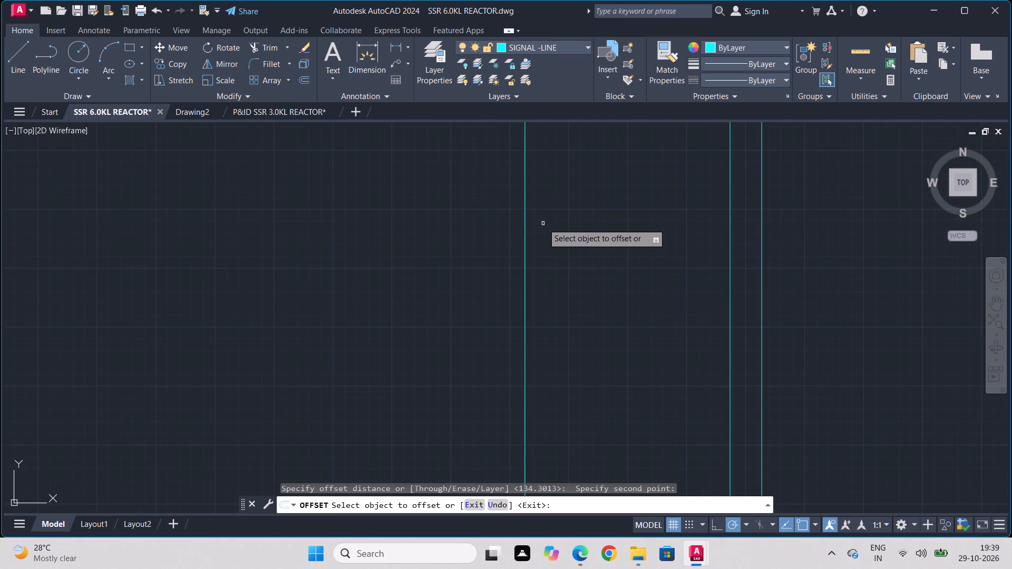
click(526, 236)
click(531, 237)
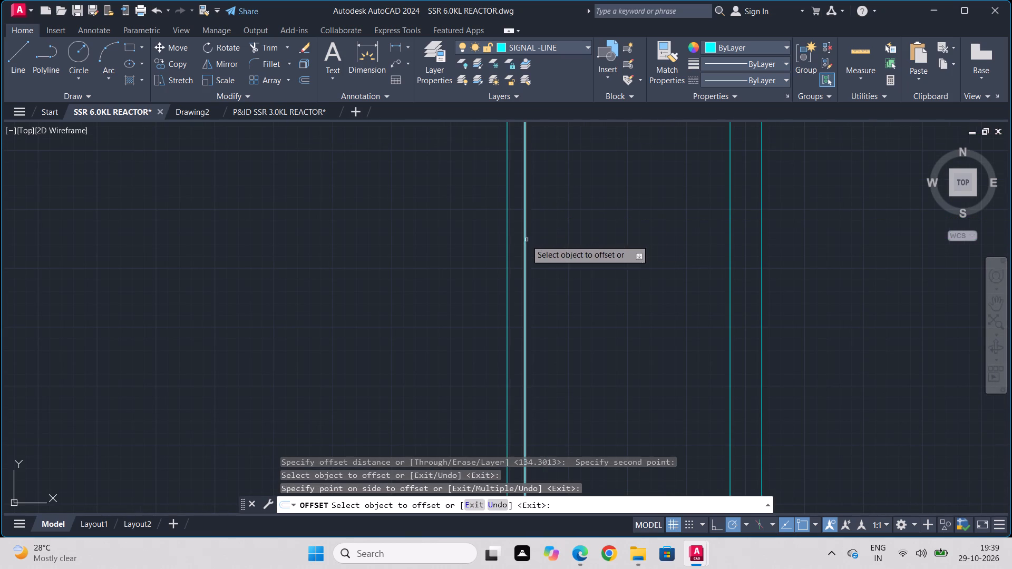
click(526, 240)
click(532, 241)
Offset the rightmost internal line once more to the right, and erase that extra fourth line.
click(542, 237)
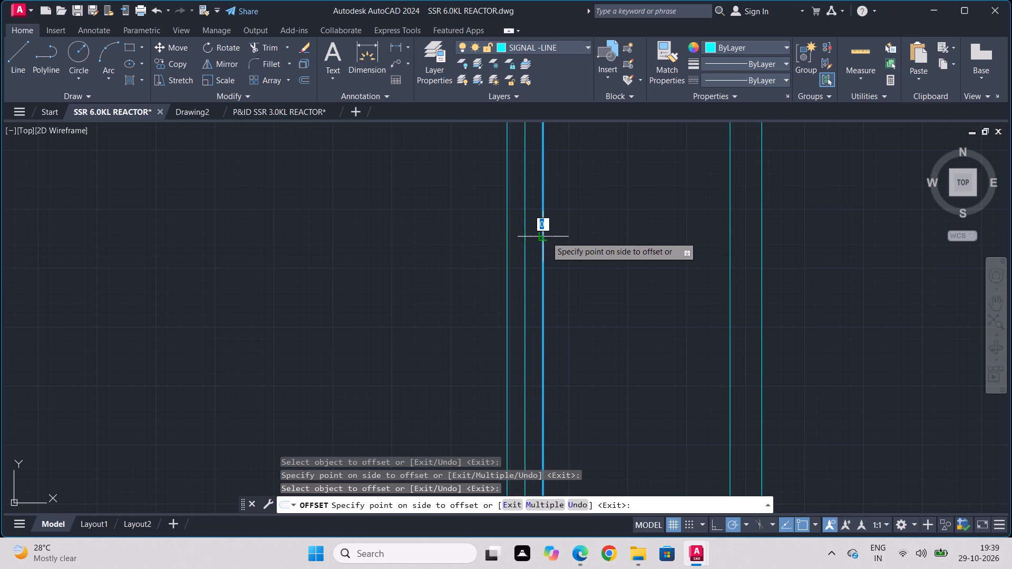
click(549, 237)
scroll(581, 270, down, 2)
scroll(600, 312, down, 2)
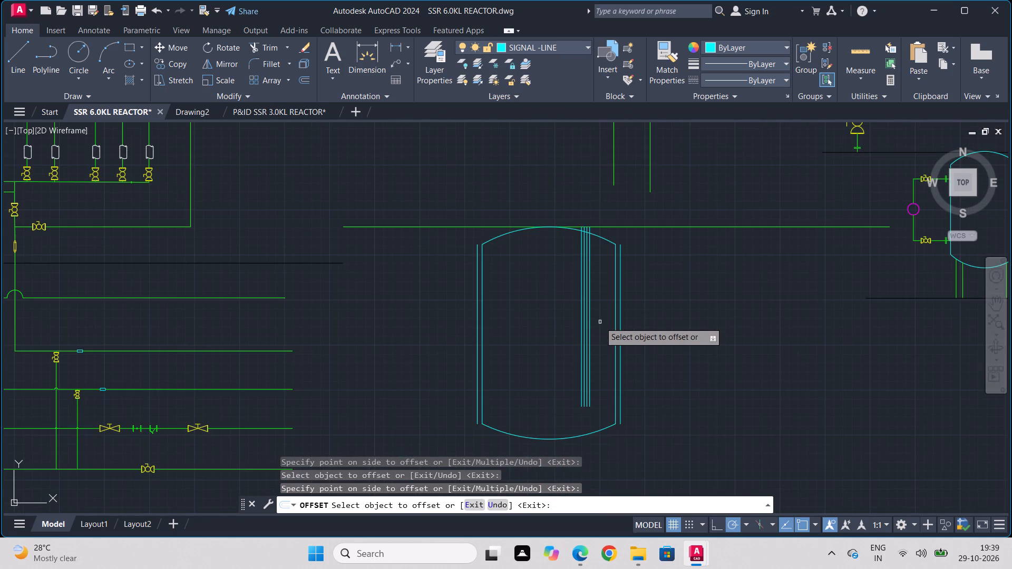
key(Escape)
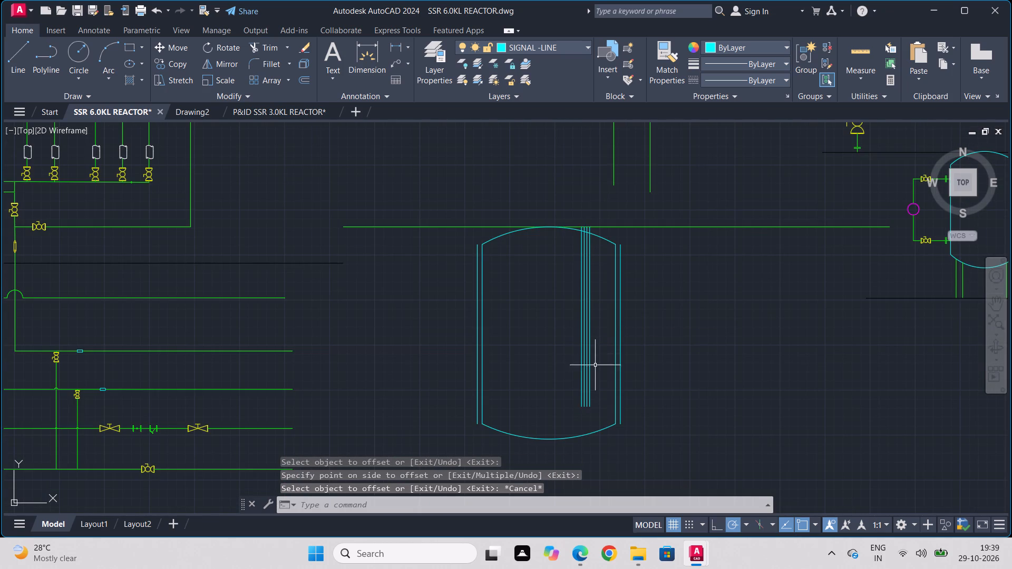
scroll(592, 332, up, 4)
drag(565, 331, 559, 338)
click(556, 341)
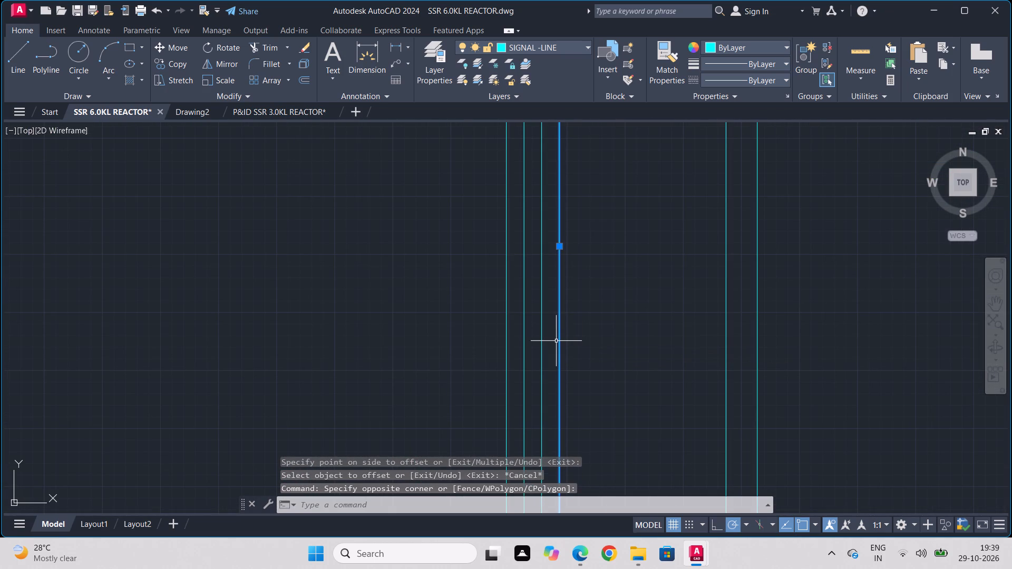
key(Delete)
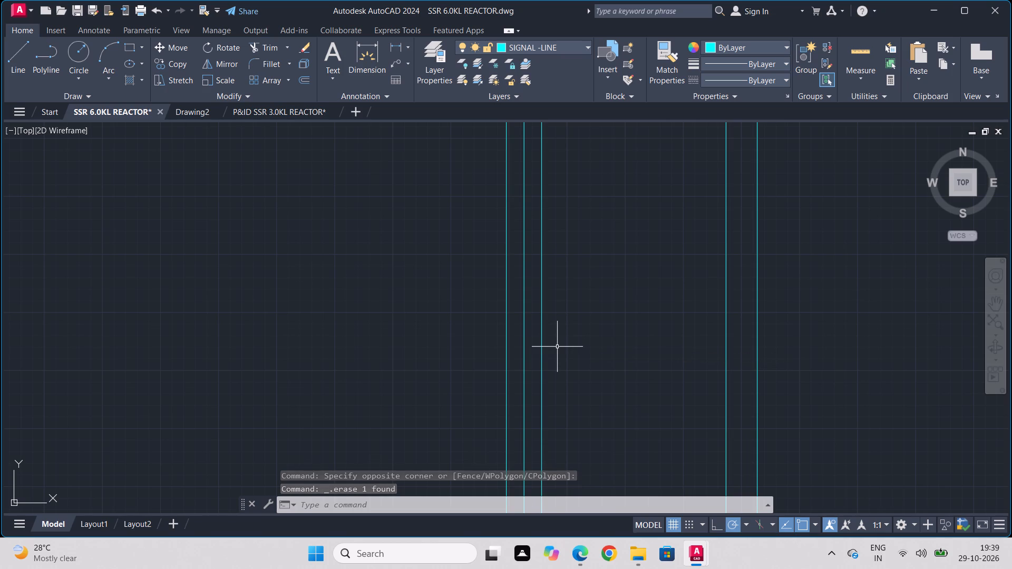
Shorten the vessel's right-hand jacket line by stretching its upper end straight down below the top dome's corner.
scroll(470, 362, down, 3)
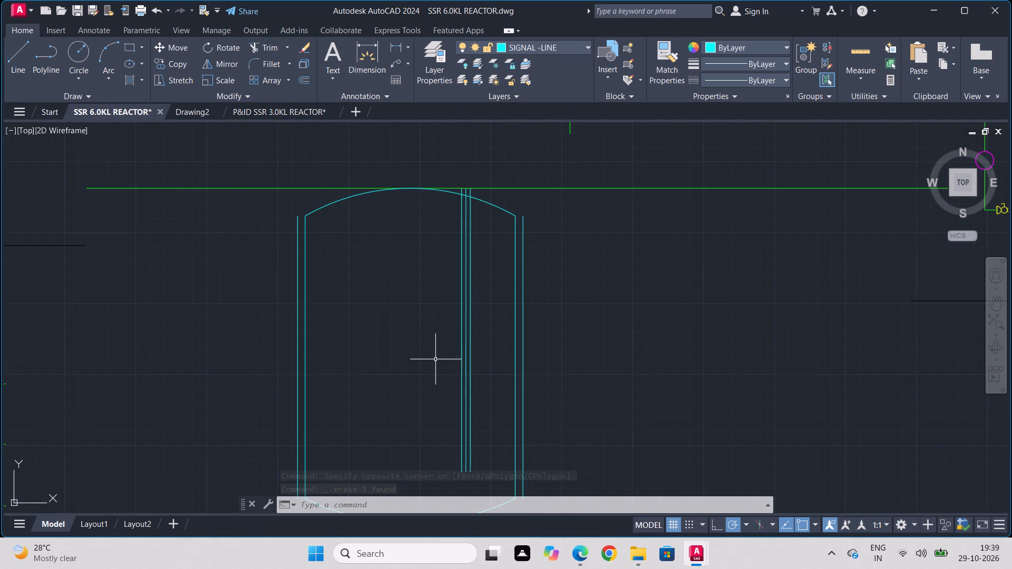
middle_drag(435, 359, 470, 259)
scroll(470, 259, down, 1)
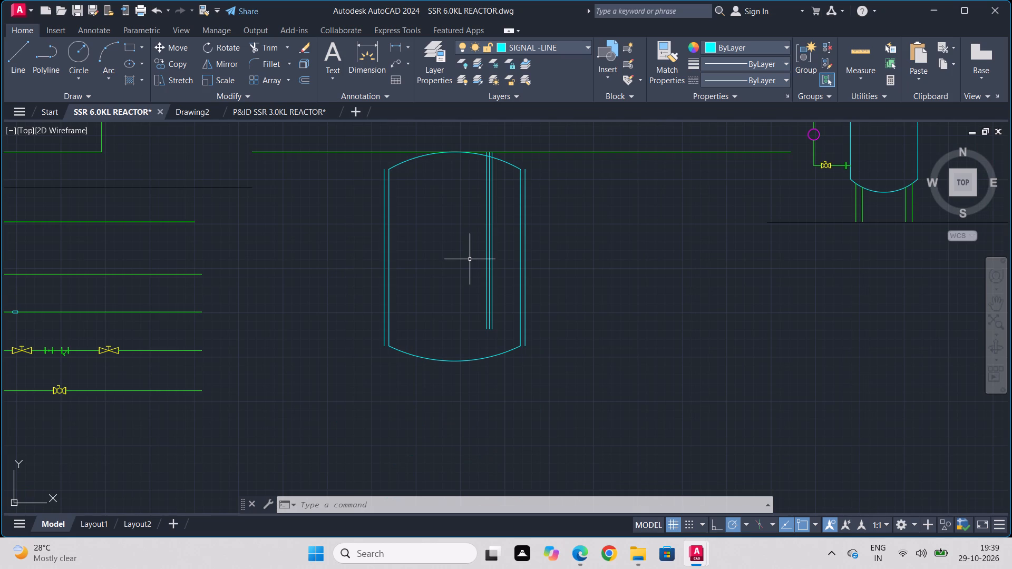
scroll(529, 185, up, 4)
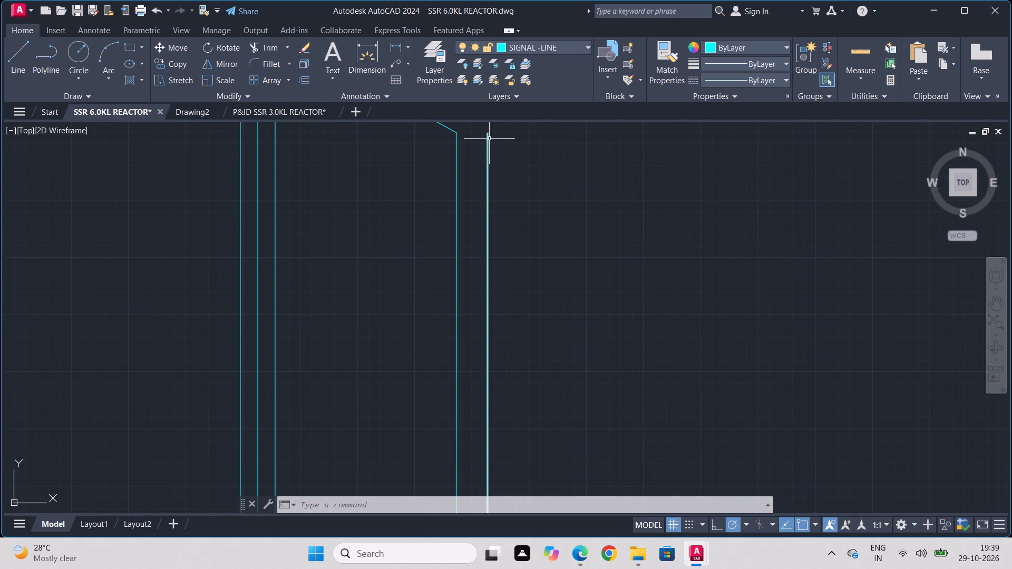
click(490, 139)
click(485, 143)
click(488, 130)
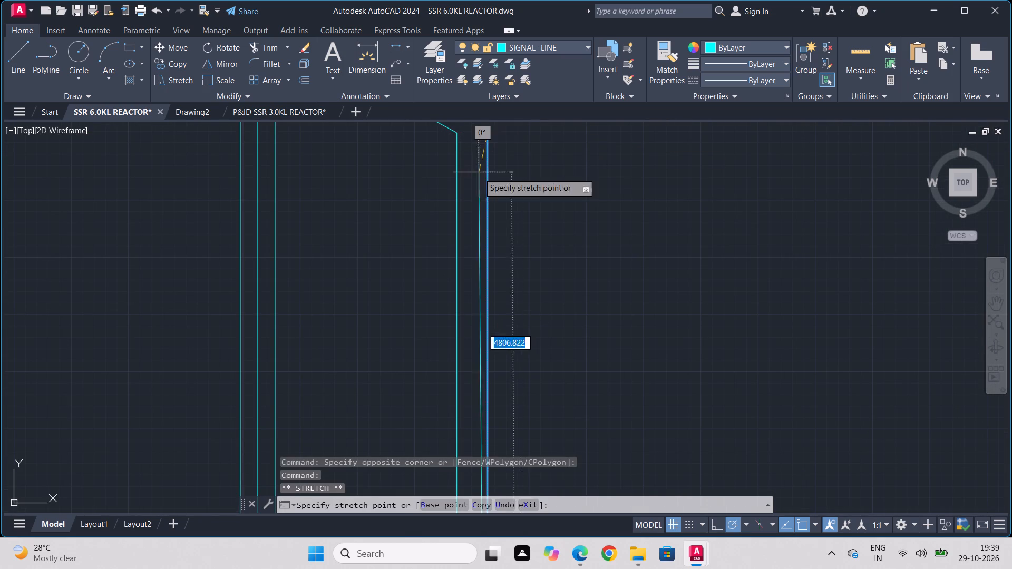
click(489, 242)
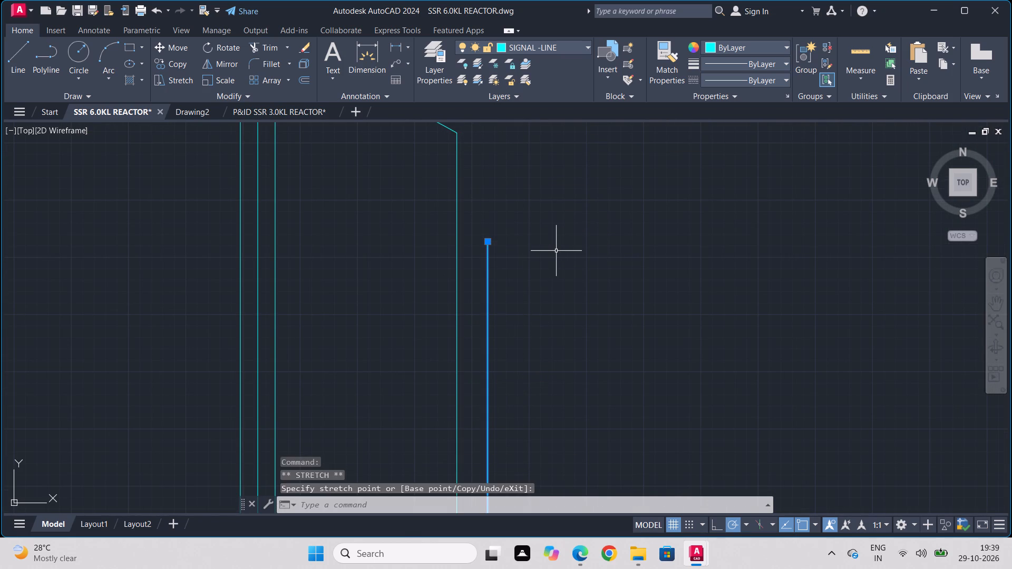
key(Escape)
scroll(557, 263, down, 2)
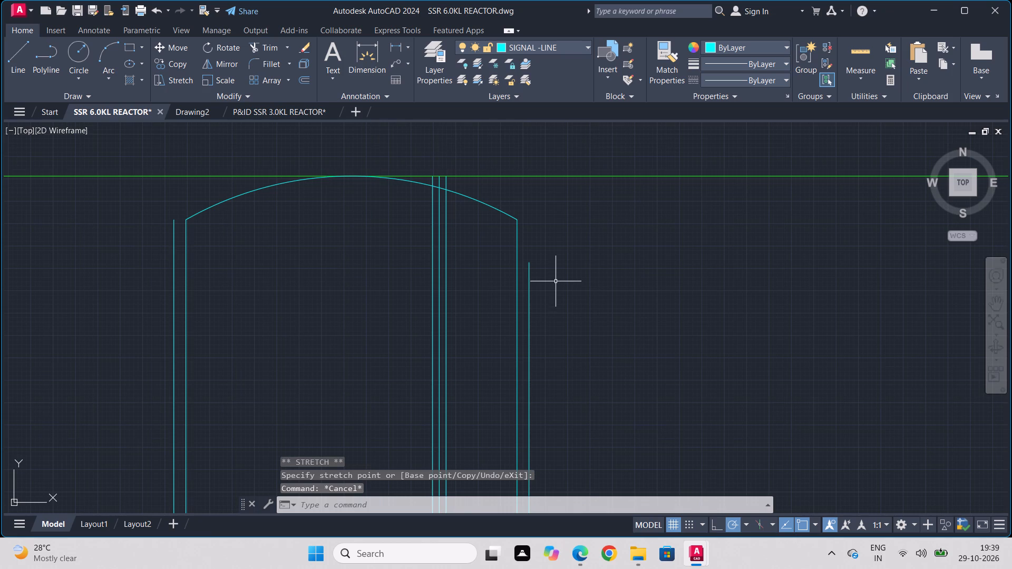
Draw a horizontal line across the vessel from the right jacket line's upper end to the left jacket line.
middle_drag(556, 280, 577, 150)
scroll(577, 150, down, 1)
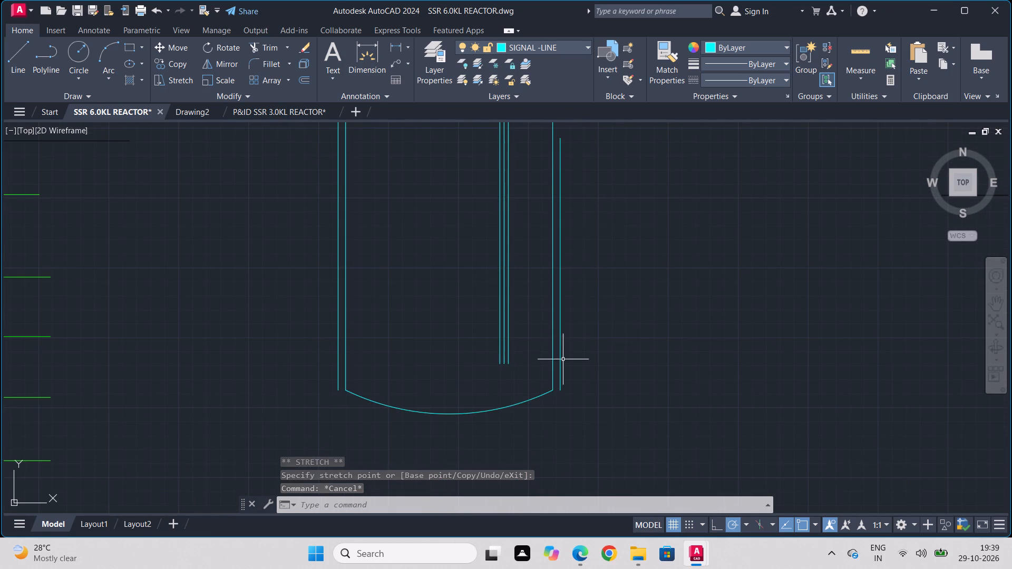
middle_drag(570, 279, 570, 371)
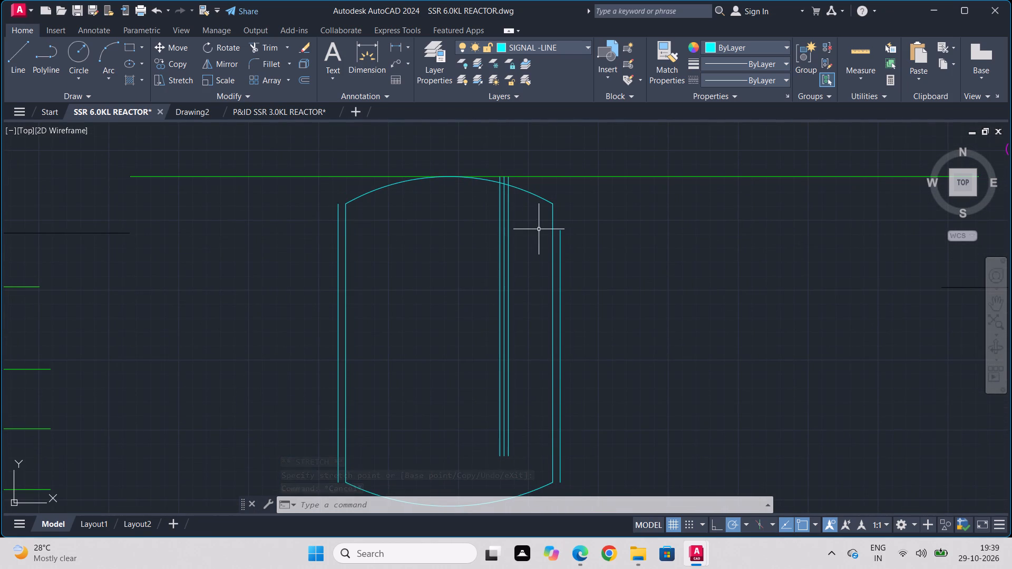
key(l)
key(Return)
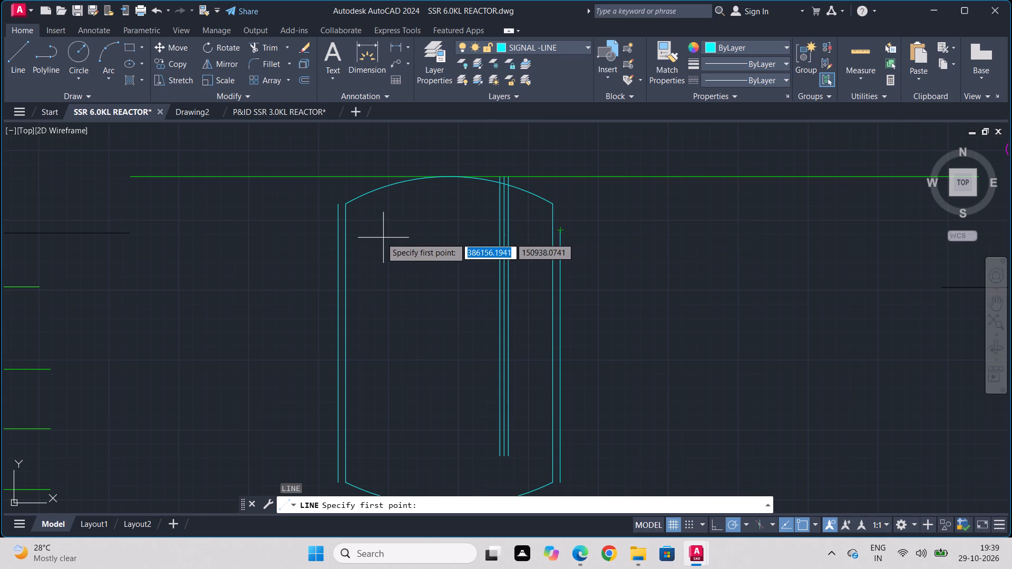
scroll(338, 242, up, 3)
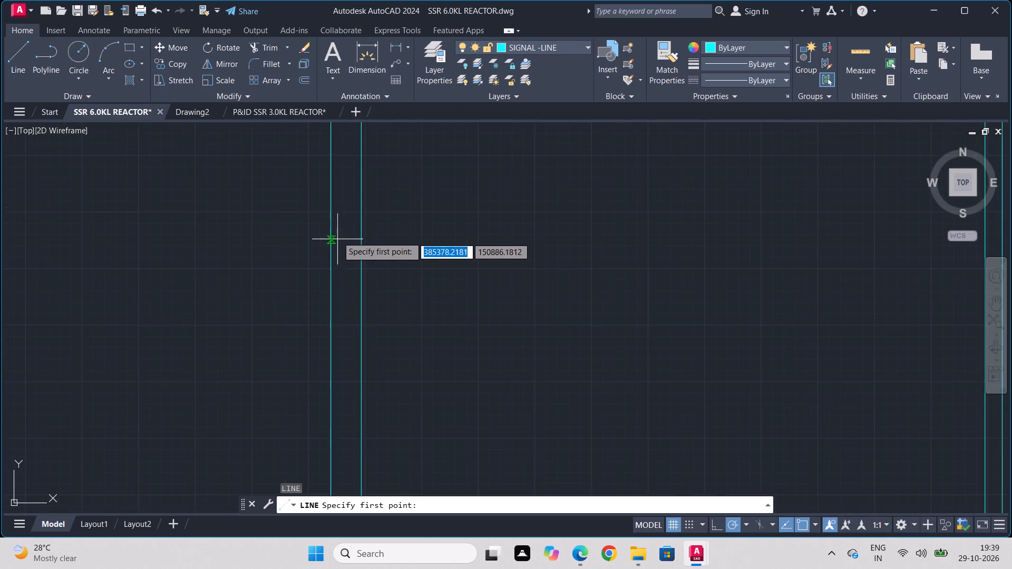
scroll(347, 231, down, 2)
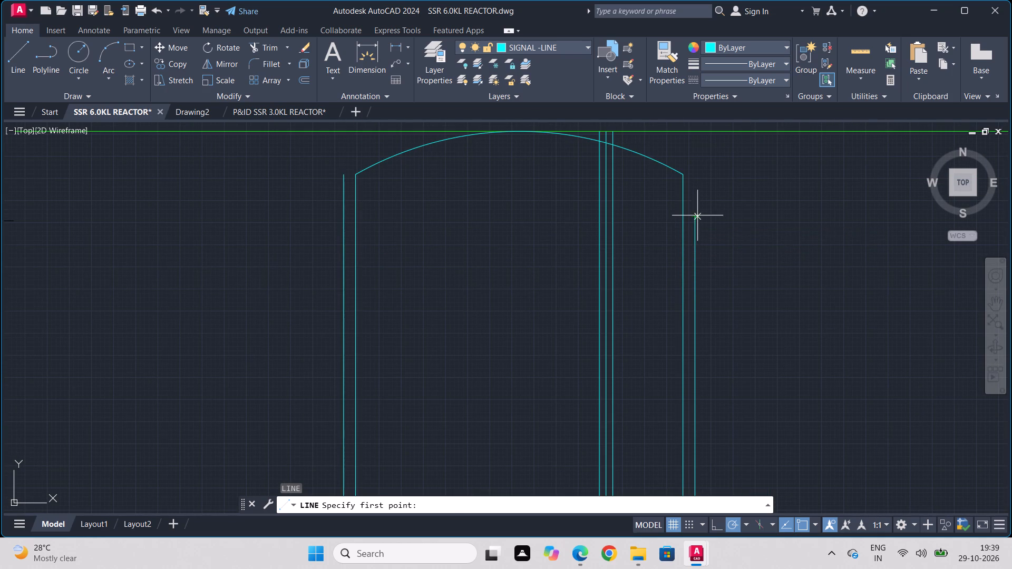
click(698, 215)
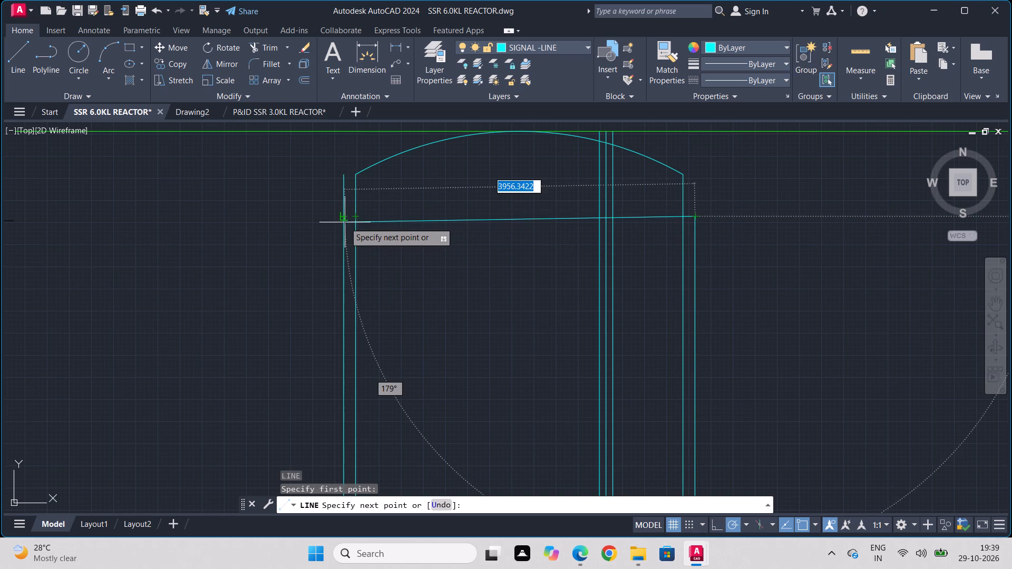
click(345, 219)
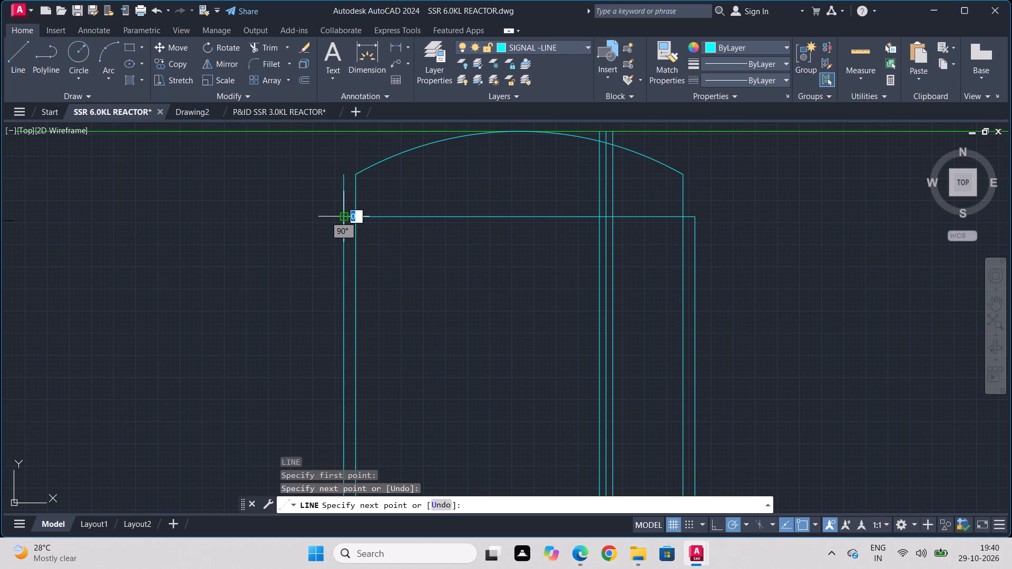
key(Escape)
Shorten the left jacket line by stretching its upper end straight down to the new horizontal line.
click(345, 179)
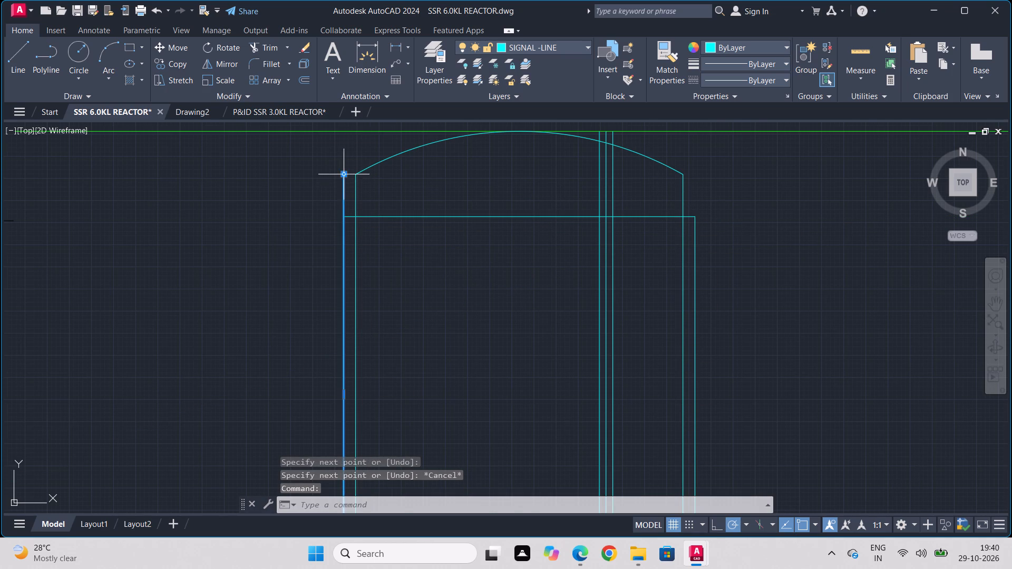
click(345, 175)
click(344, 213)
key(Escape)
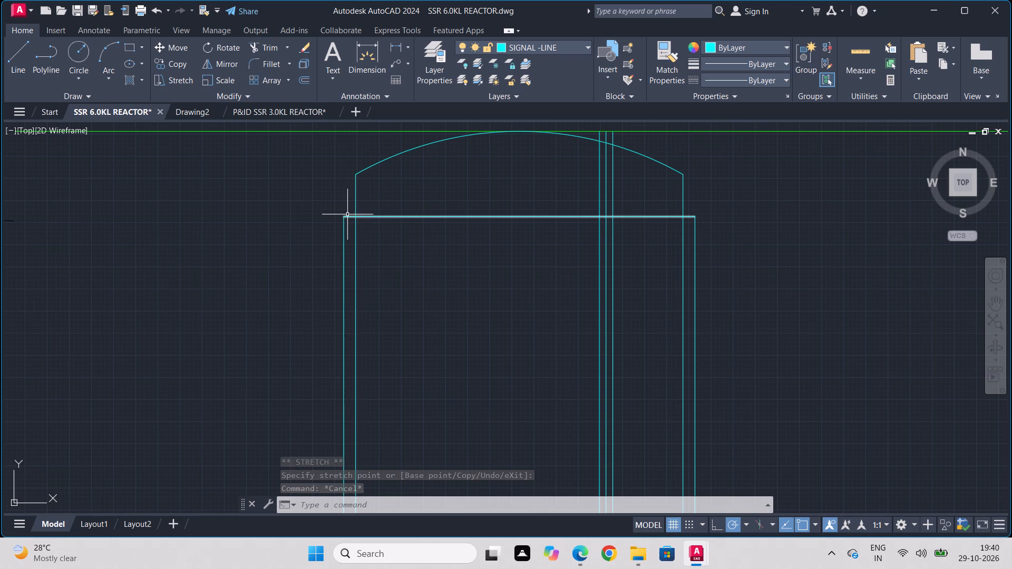
Shorten both jacket lines by stretching their upper ends straight down to equal heights, slightly below the horizontal line.
middle_drag(425, 283, 483, 223)
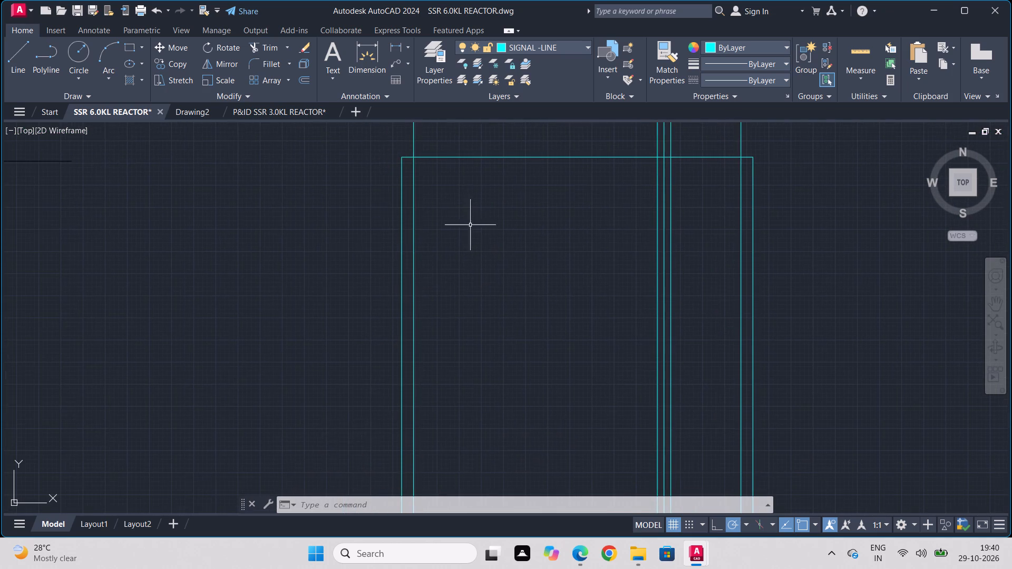
click(402, 158)
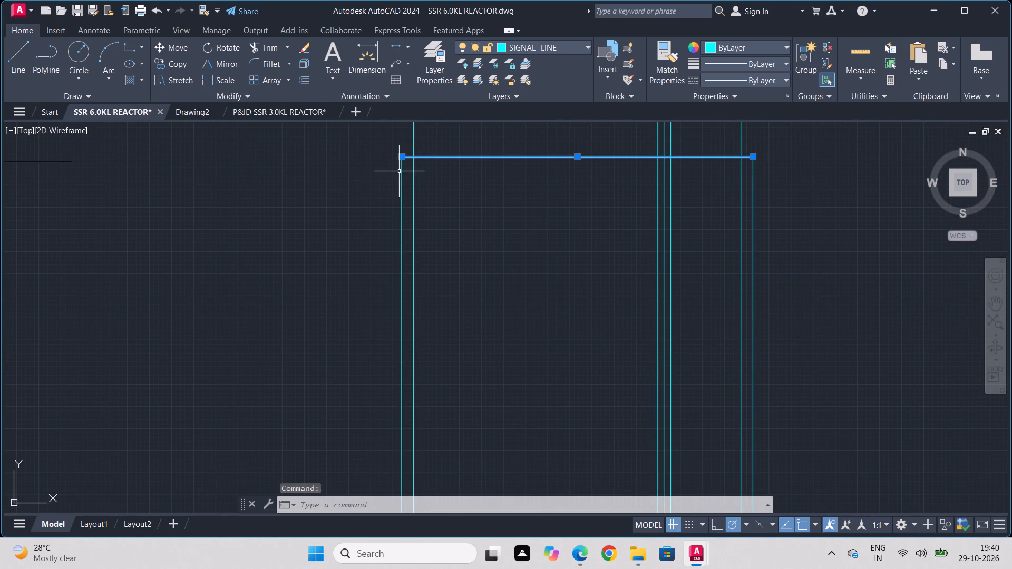
key(Escape)
click(402, 168)
click(403, 158)
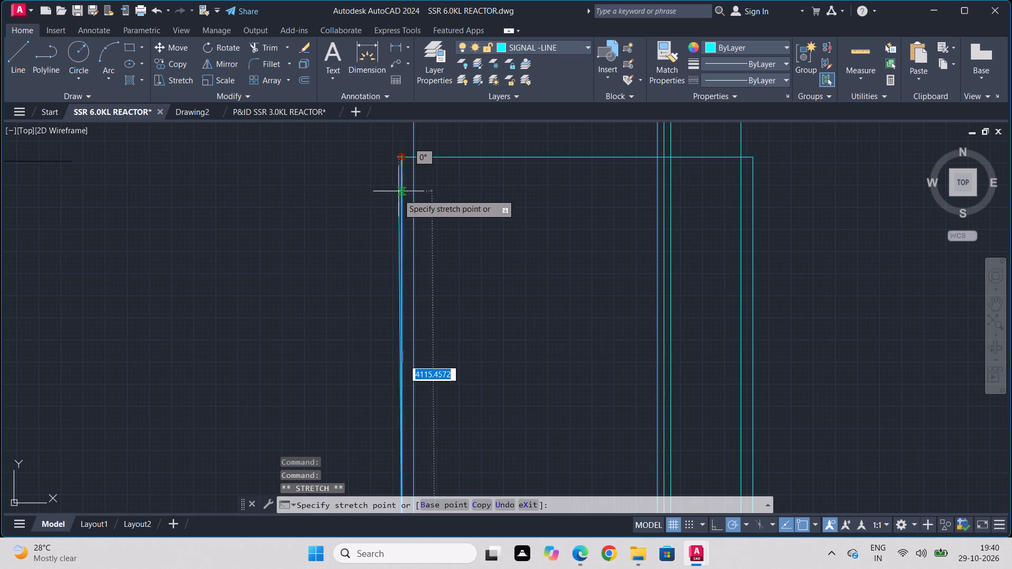
click(402, 202)
key(Escape)
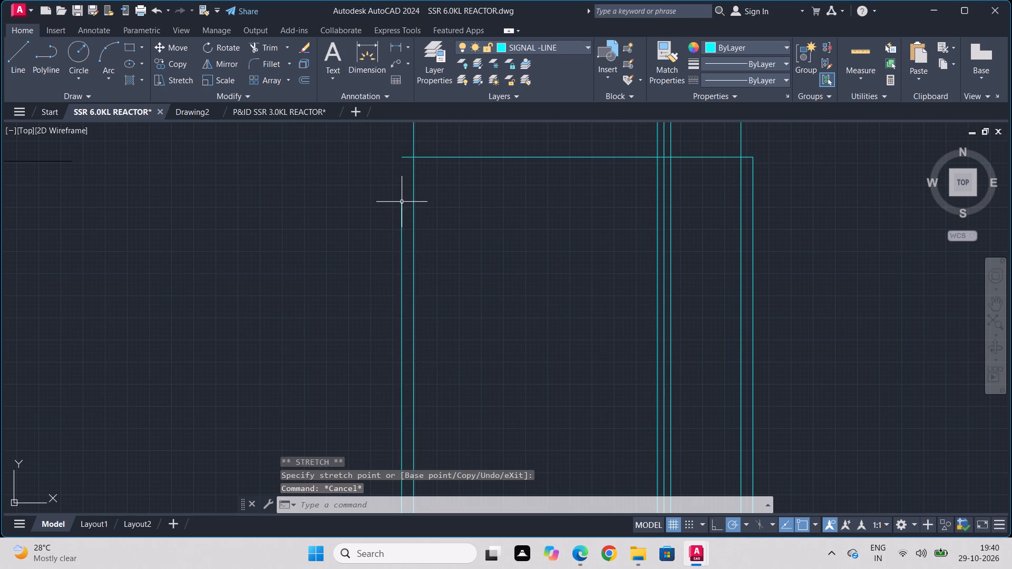
click(753, 175)
click(754, 156)
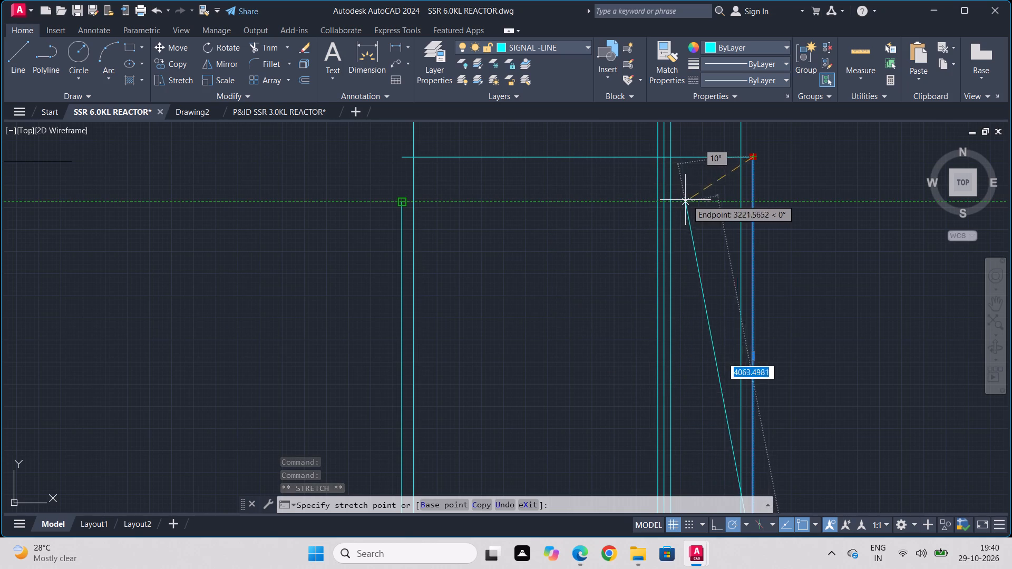
click(754, 202)
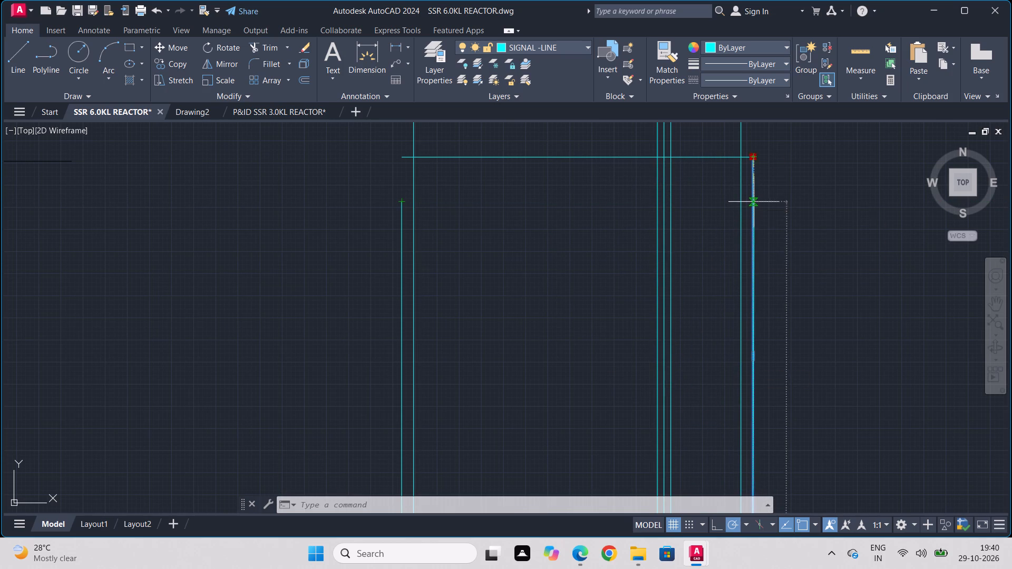
key(Escape)
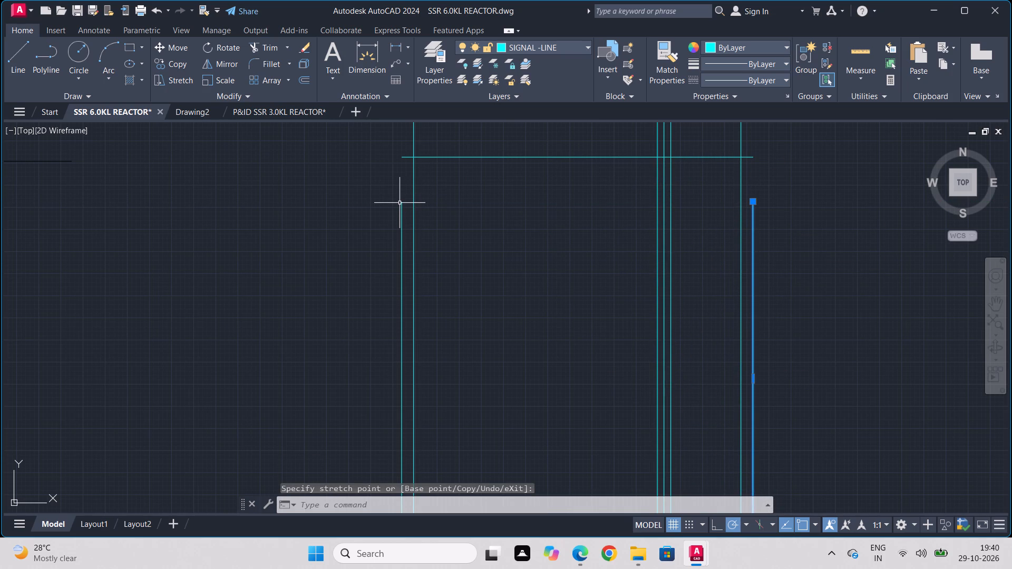
Draw a slanted line on each side from the jacket line's upper end to where the horizontal line meets the vessel wall.
key(l)
key(Return)
click(400, 203)
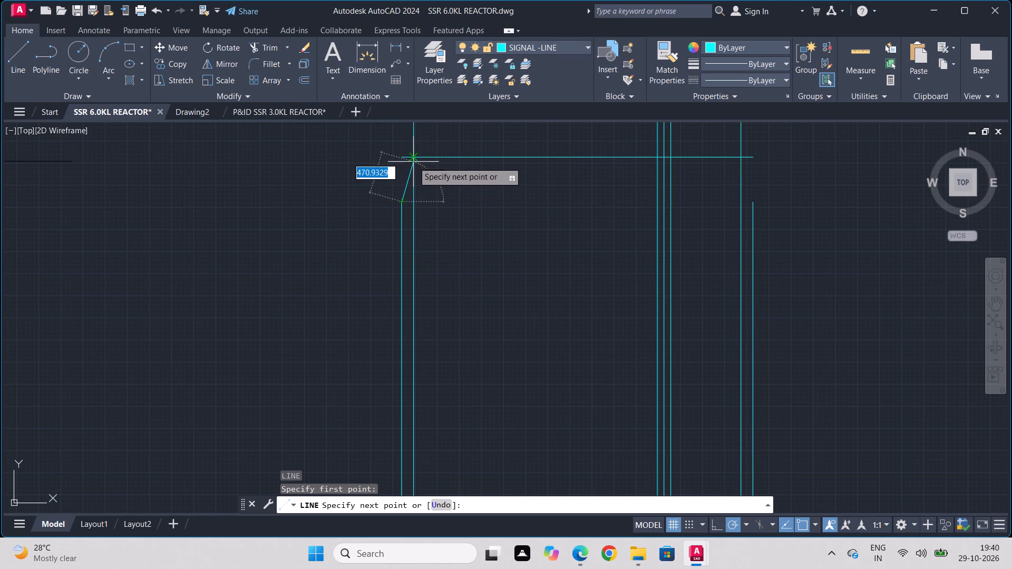
click(413, 158)
key(Escape)
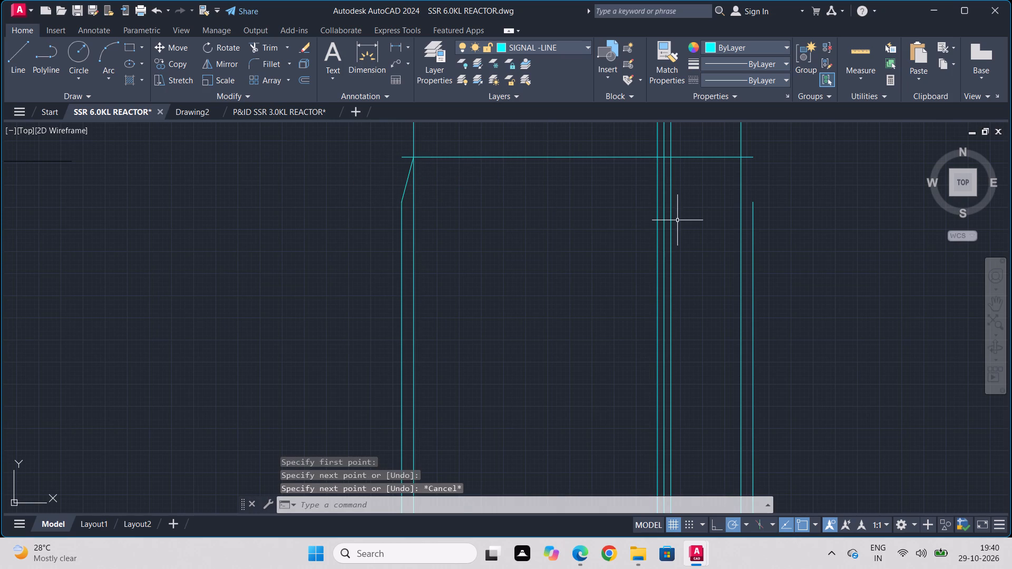
key(l)
key(Return)
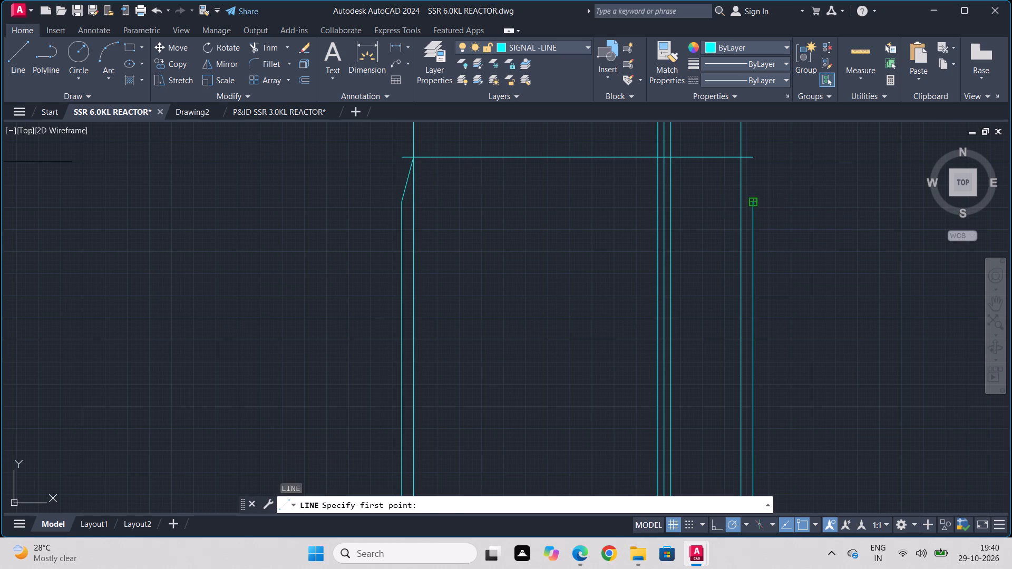
click(753, 203)
click(743, 159)
key(Escape)
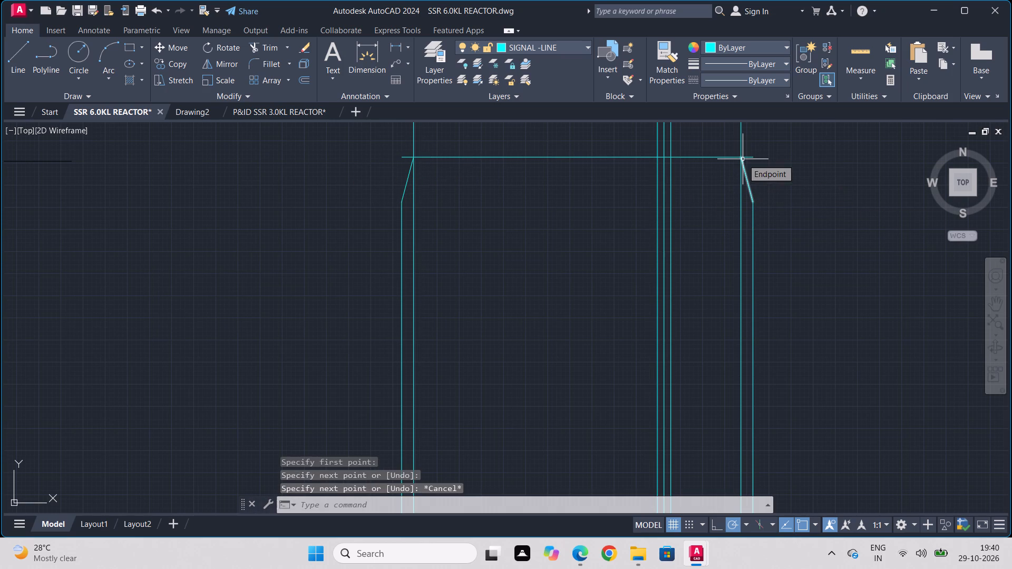
Trim the horizontal line's two short ends that project outside the vessel walls.
text(tr)
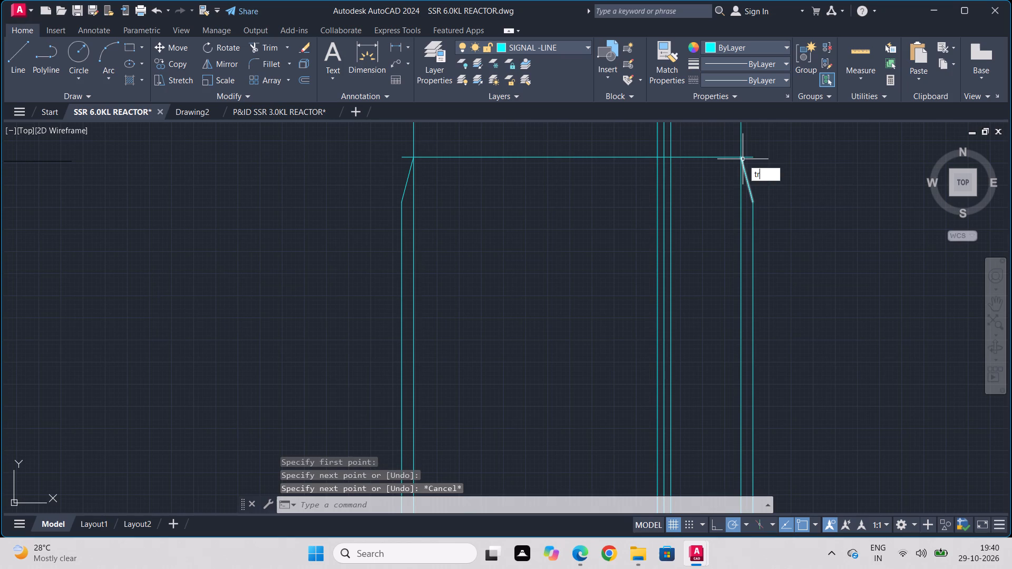
key(Return)
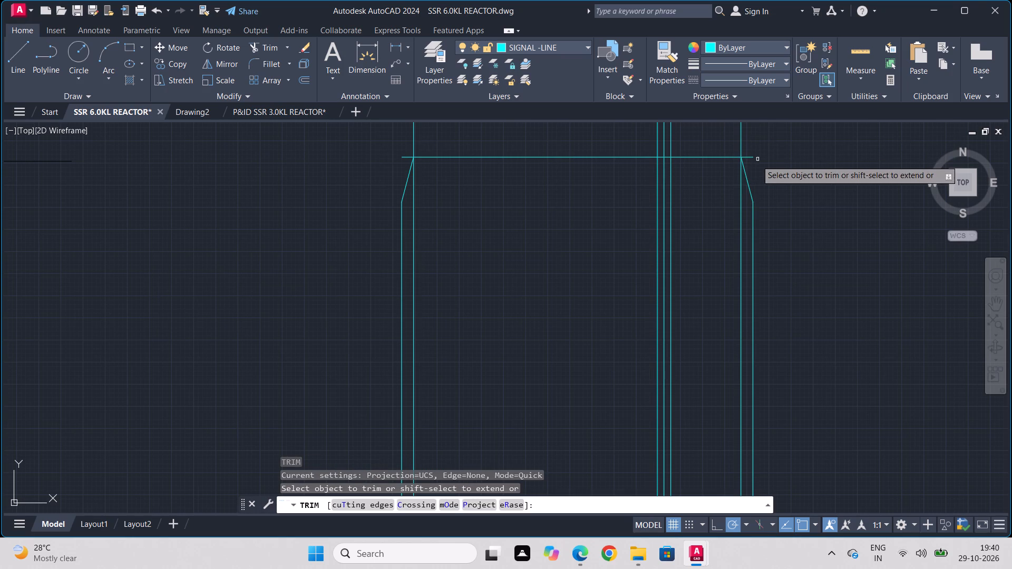
drag(752, 153, 746, 166)
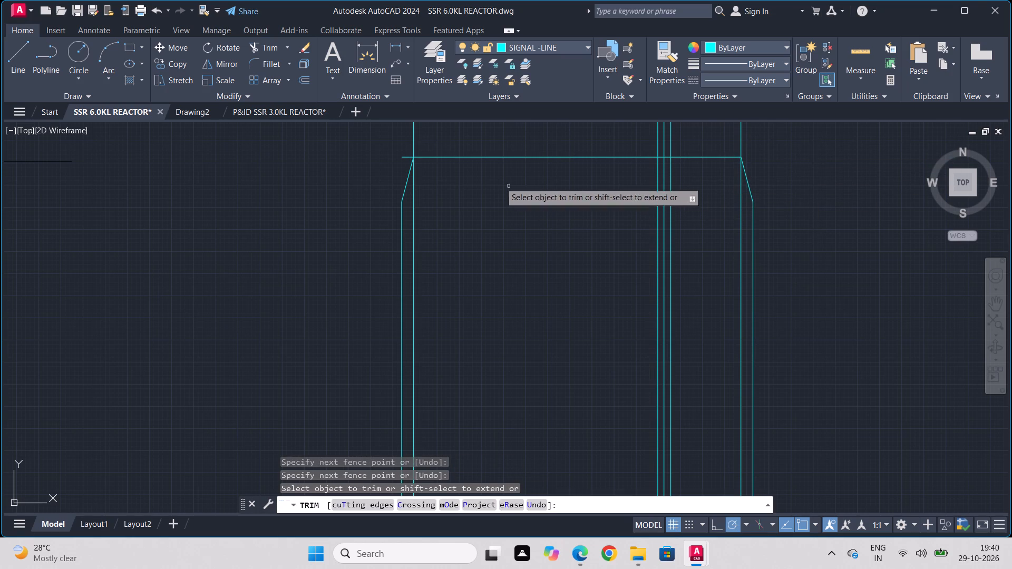
drag(407, 148, 398, 169)
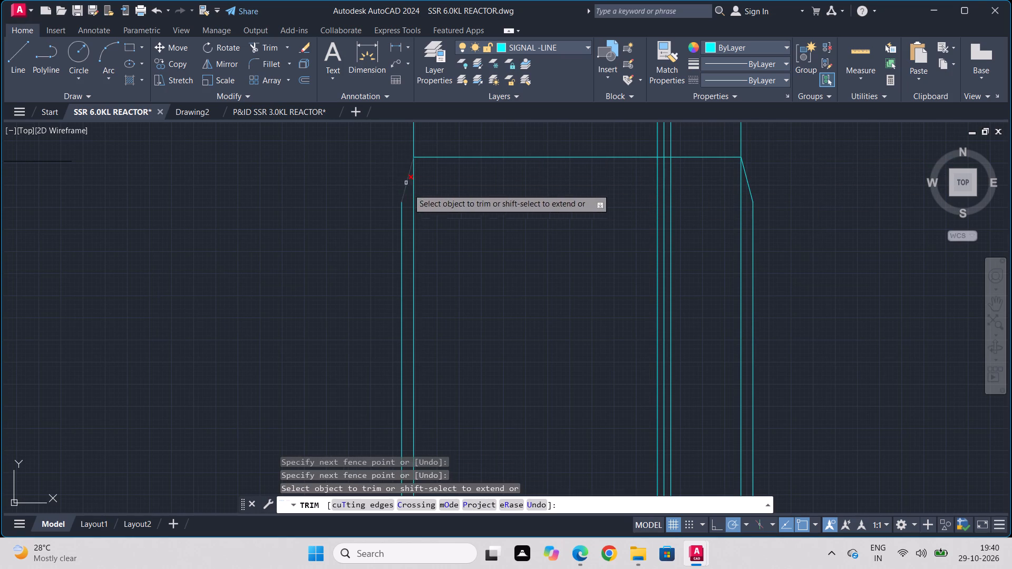
scroll(445, 246, down, 2)
middle_drag(484, 269, 509, 191)
key(Escape)
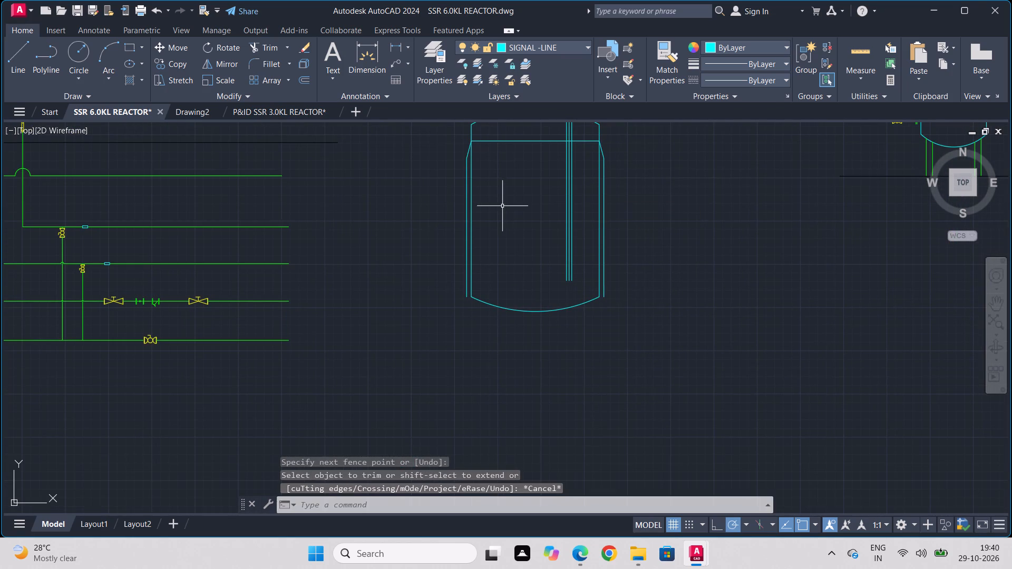
Offset the lower dome arc outward by a picked distance of about 76 units to form the bottom jacket.
scroll(462, 306, up, 2)
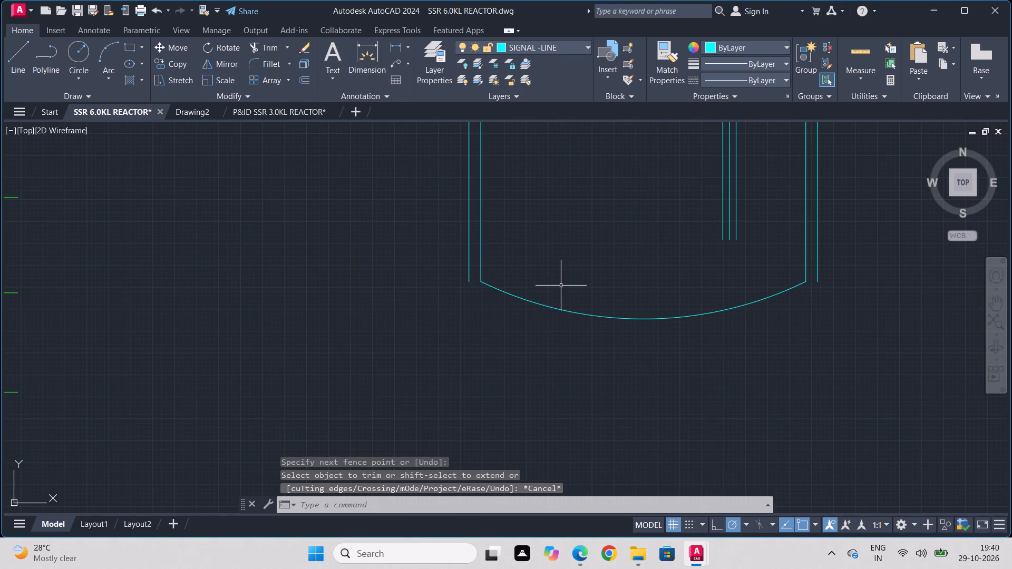
drag(549, 296, 524, 323)
click(515, 330)
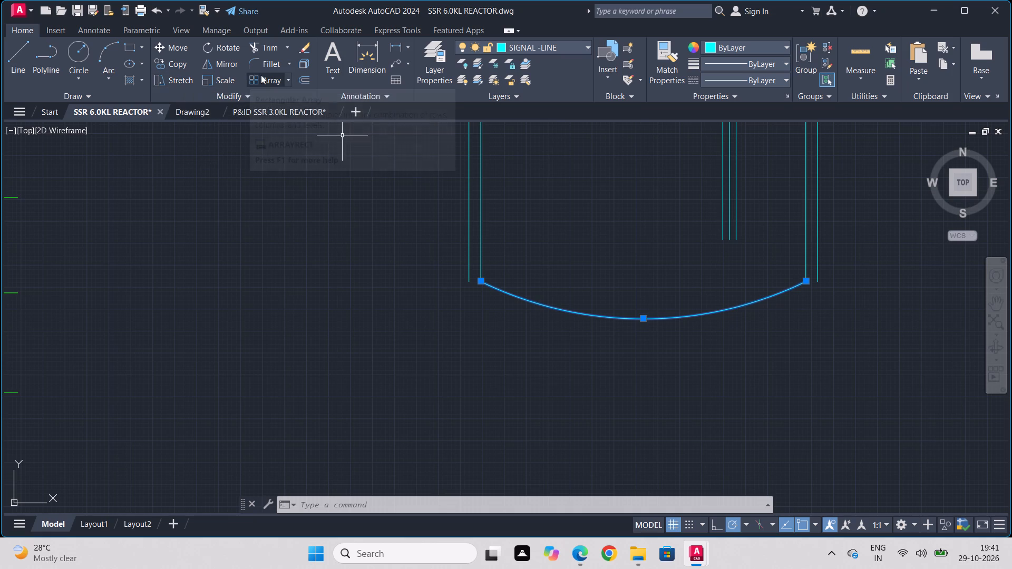
click(299, 78)
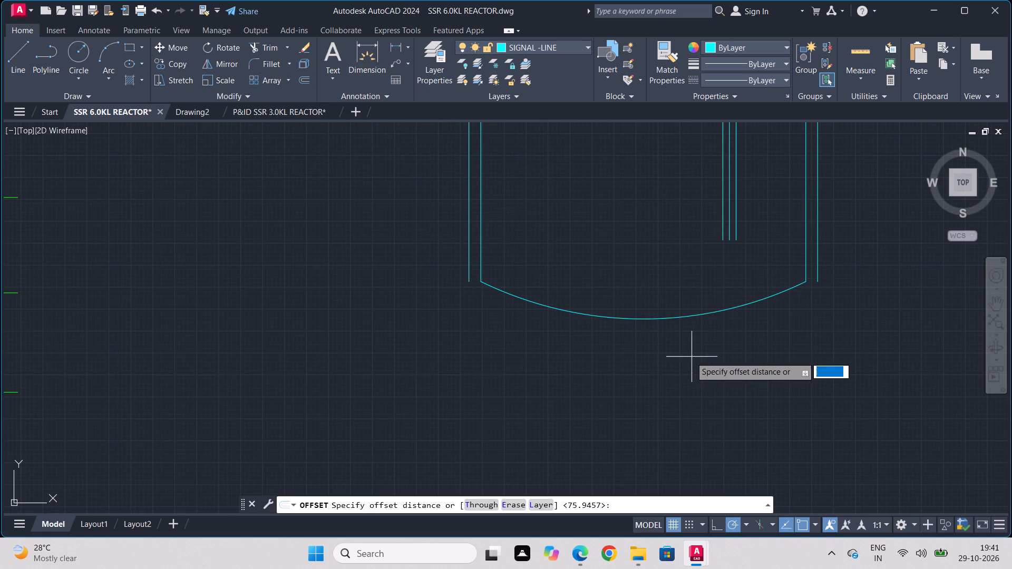
click(645, 324)
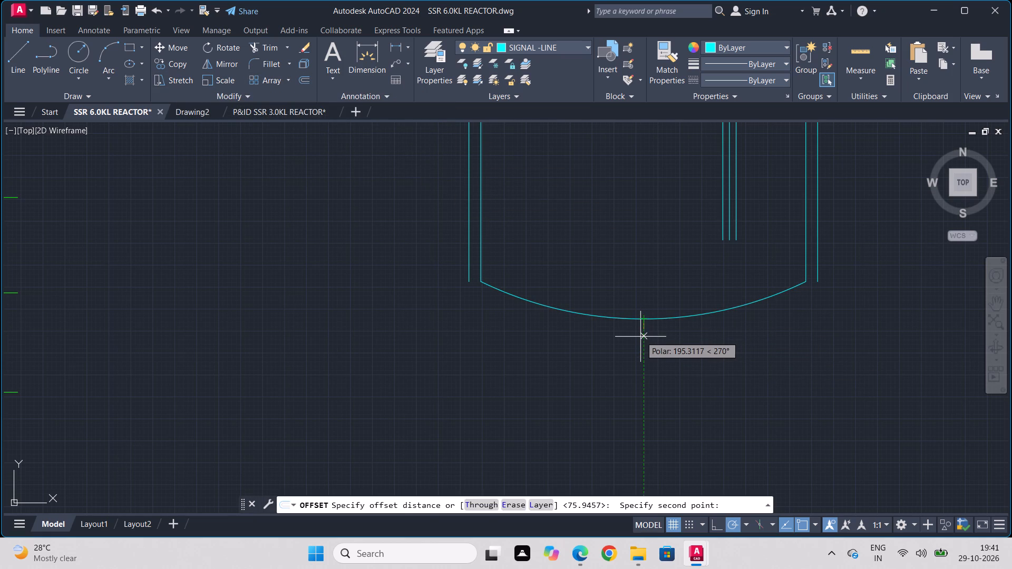
scroll(640, 337, up, 3)
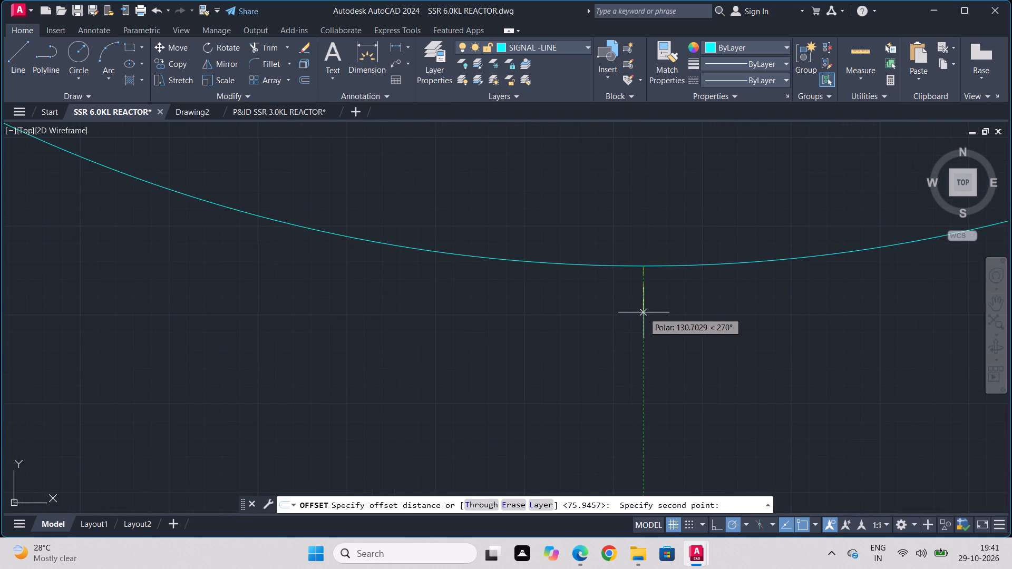
click(644, 293)
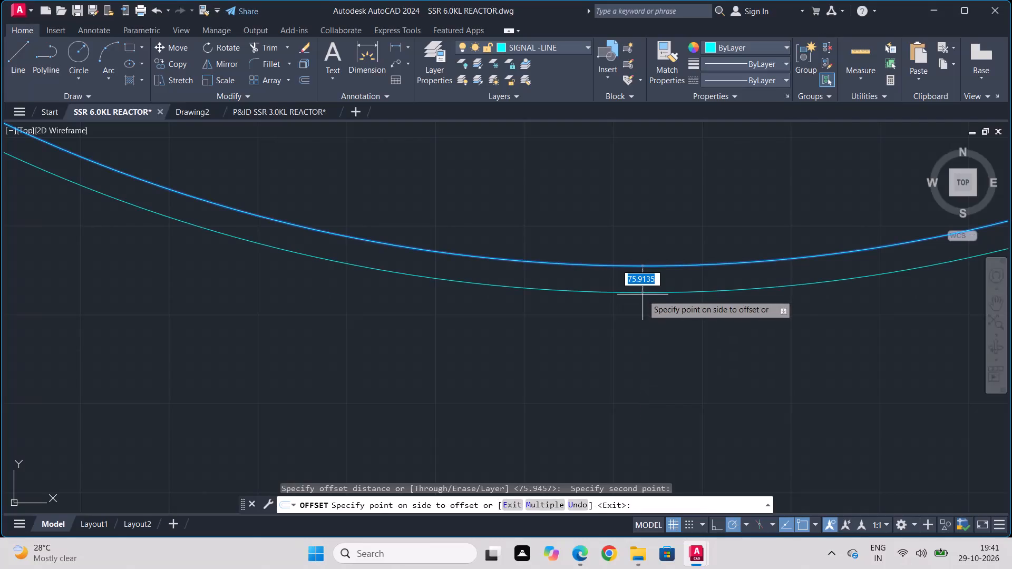
click(643, 295)
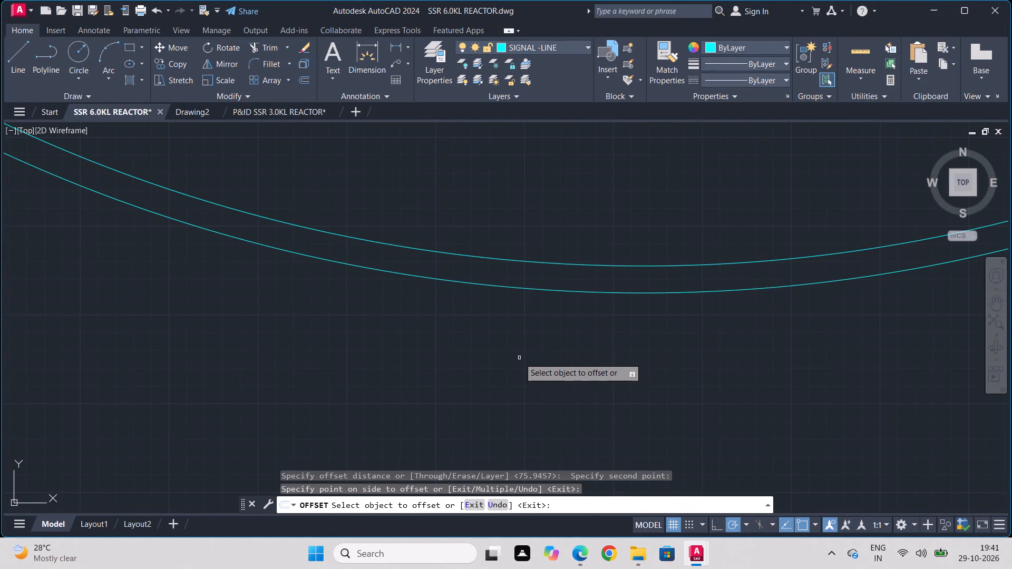
scroll(519, 359, down, 2)
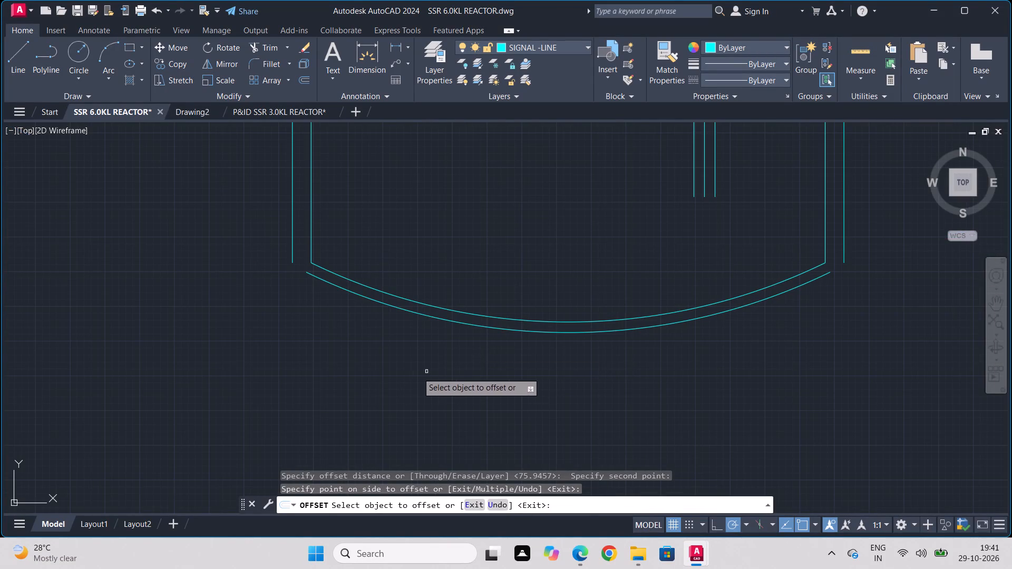
key(Escape)
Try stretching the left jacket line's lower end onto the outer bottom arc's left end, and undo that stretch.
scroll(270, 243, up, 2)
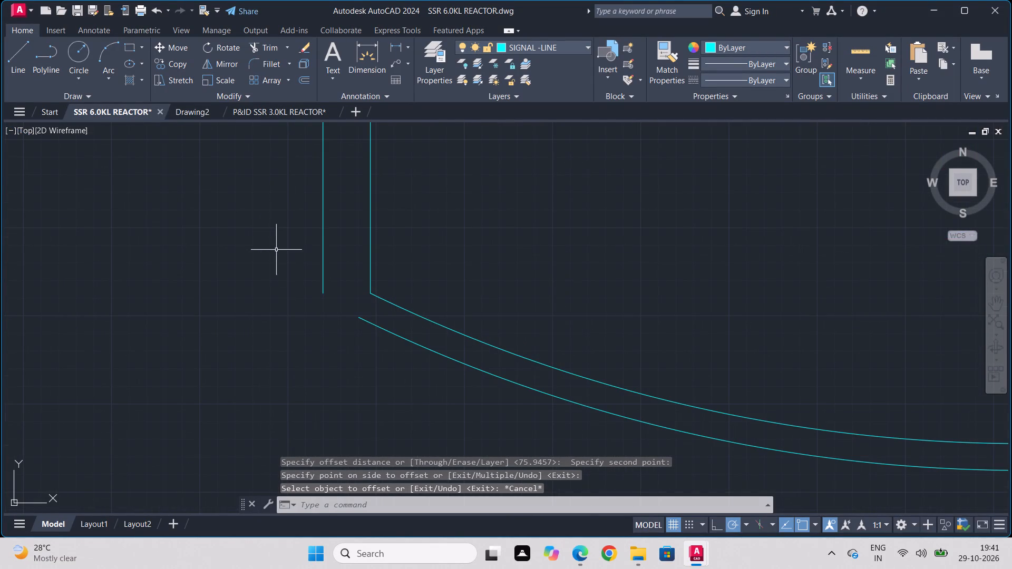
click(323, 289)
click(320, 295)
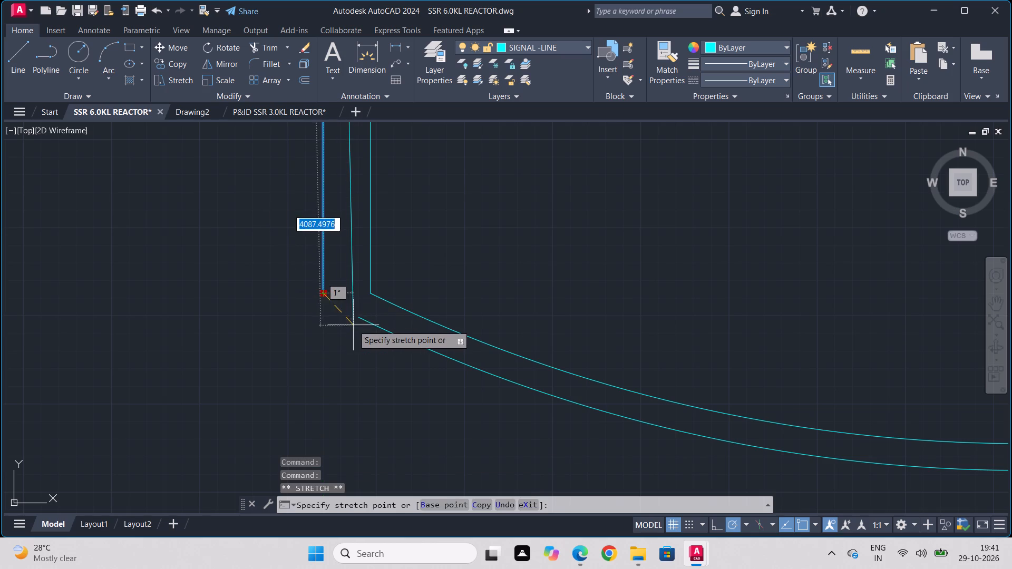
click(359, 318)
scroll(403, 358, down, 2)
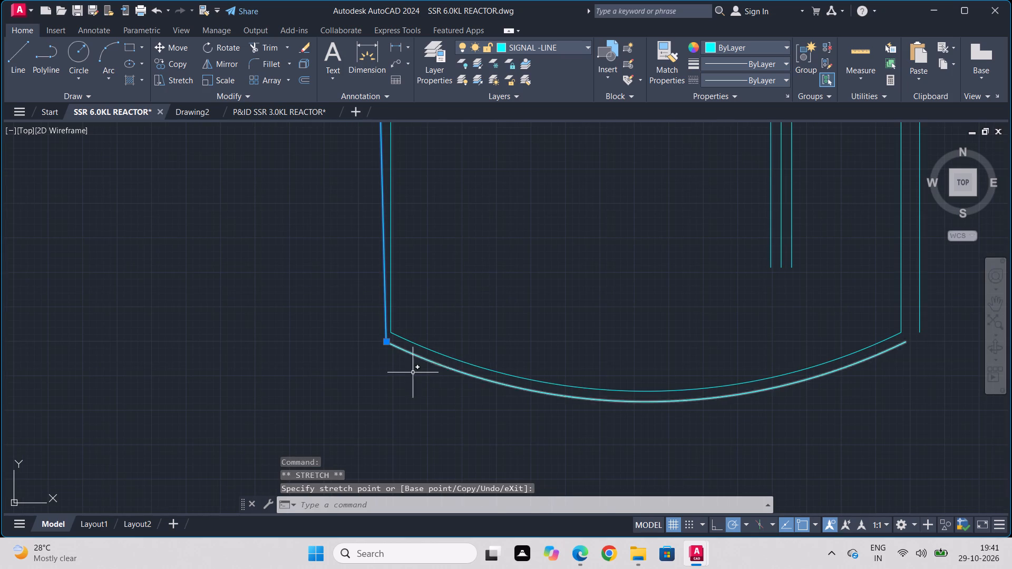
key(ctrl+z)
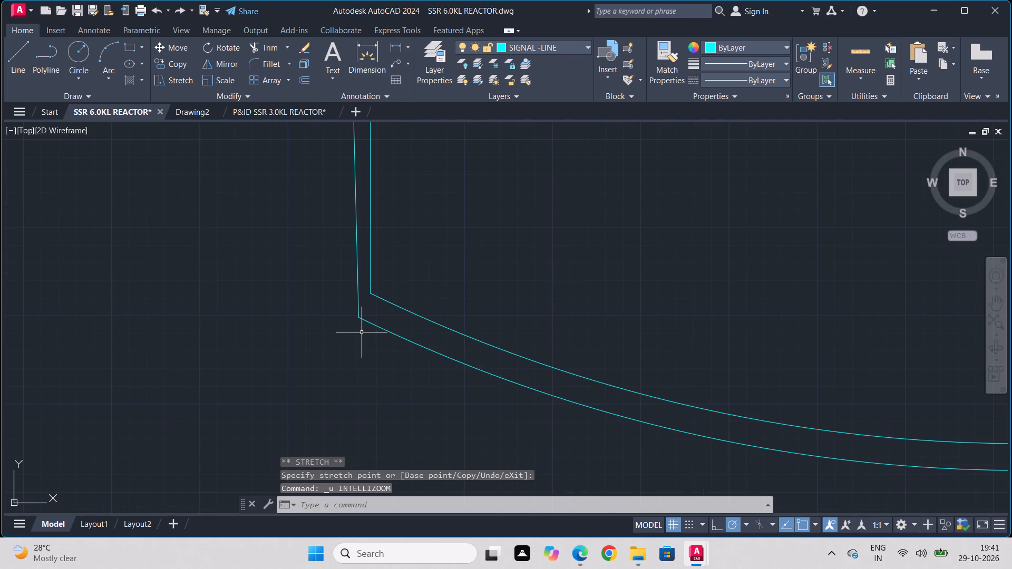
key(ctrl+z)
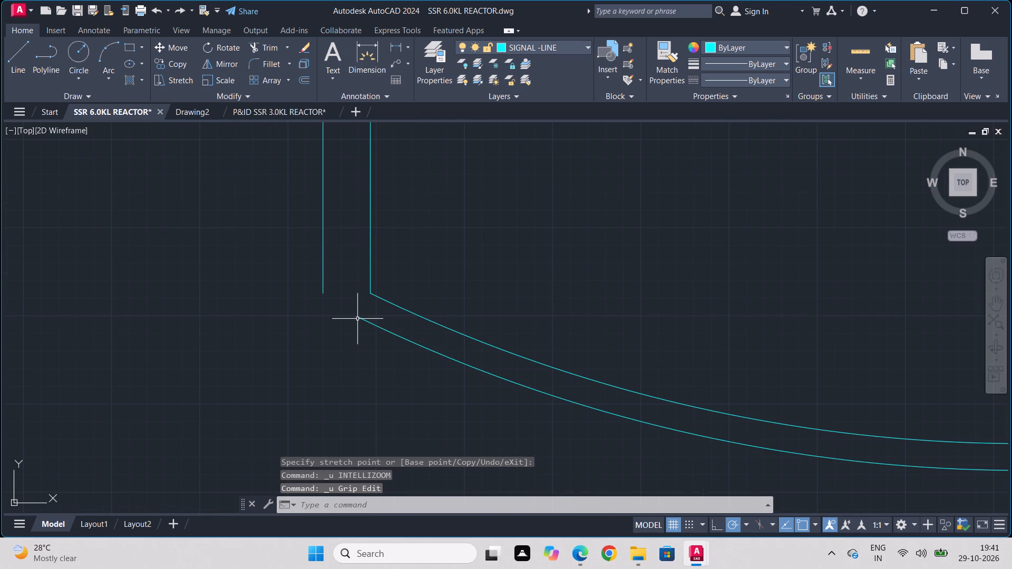
Stretch the outer bottom arc's left end to meet the lower end of the left jacket line.
click(358, 318)
click(358, 318)
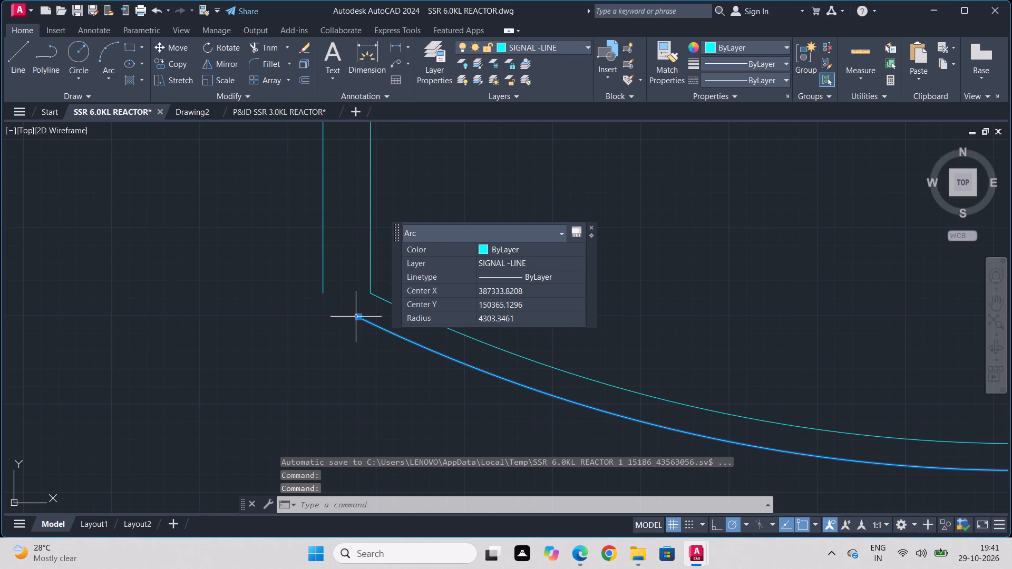
click(357, 317)
click(325, 293)
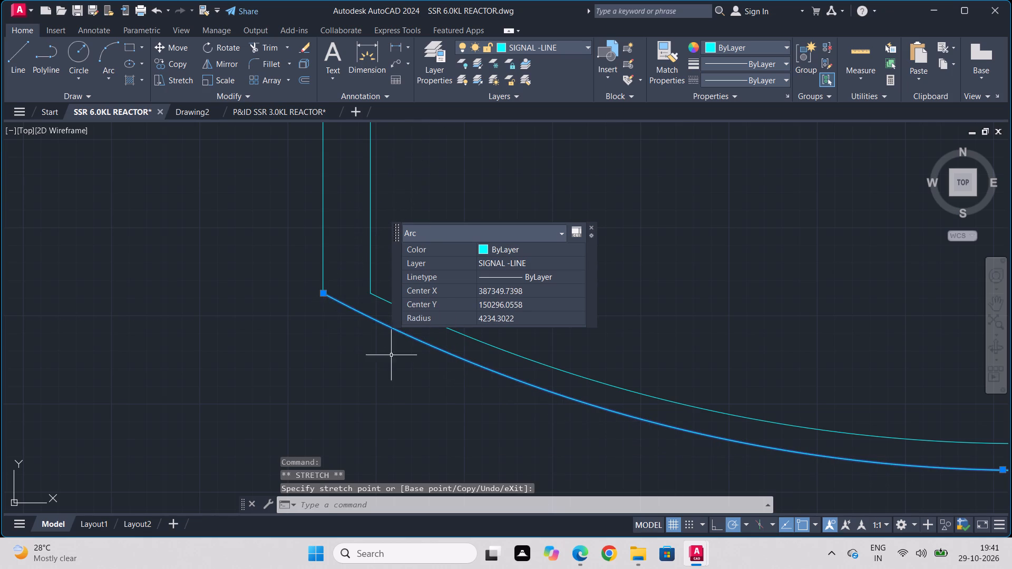
scroll(452, 407, down, 2)
key(Escape)
Join the outer bottom arc's right end with the right jacket line by stretching both ends to a common corner.
scroll(911, 434, up, 2)
middle_drag(883, 438, 519, 463)
click(607, 308)
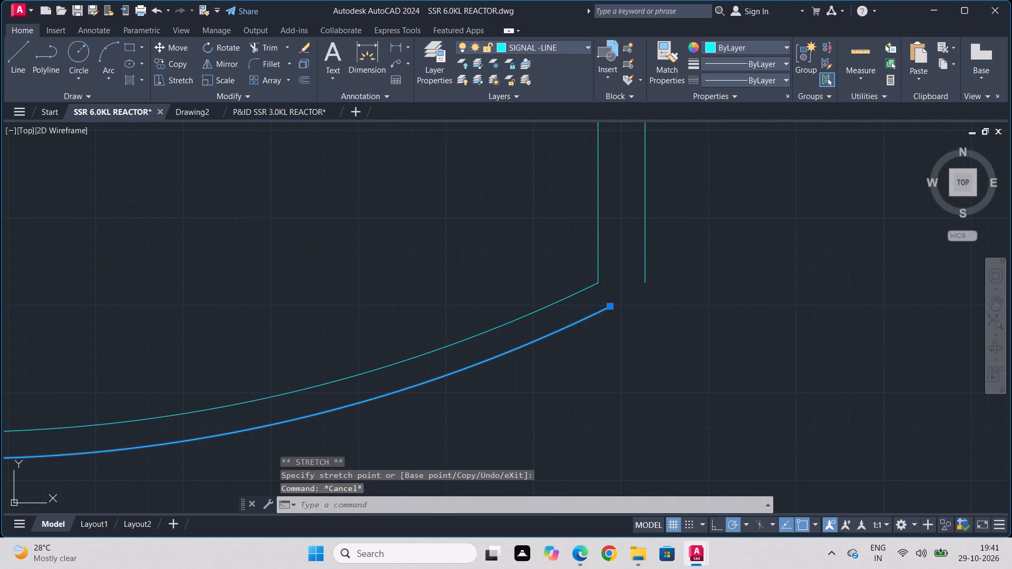
click(608, 308)
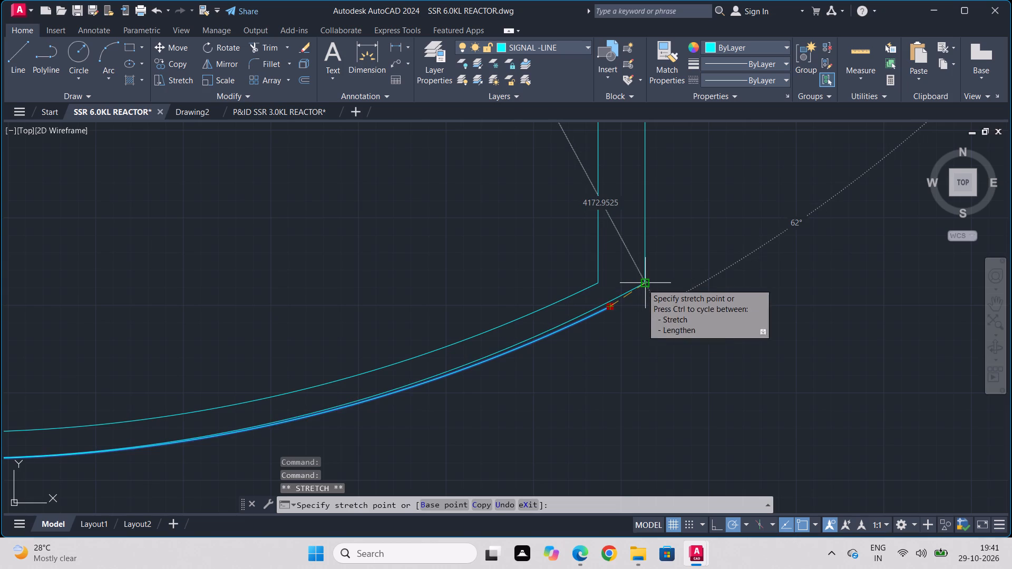
click(641, 288)
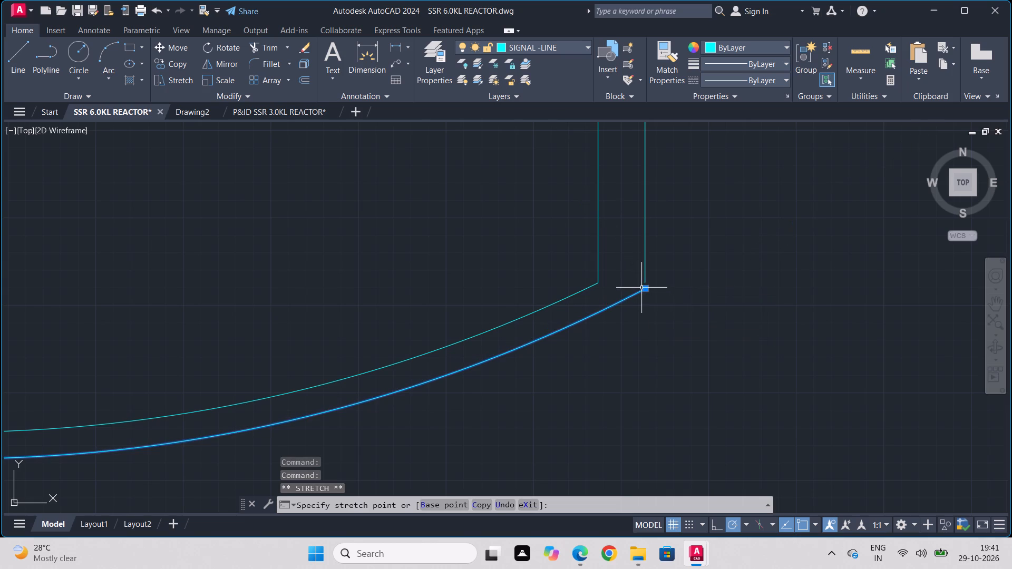
click(644, 281)
drag(644, 281, 644, 286)
click(644, 286)
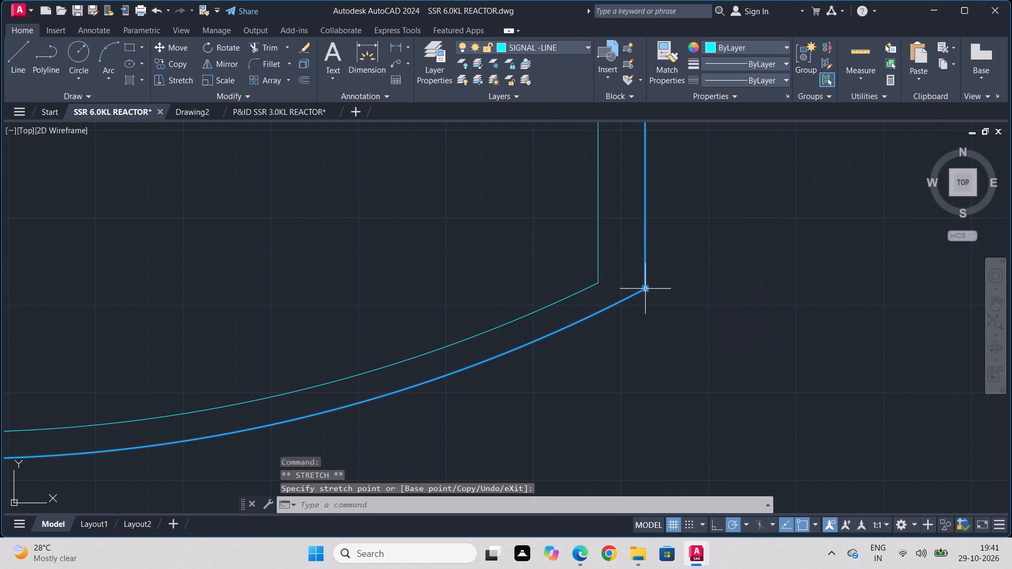
key(Escape)
scroll(580, 389, down, 2)
scroll(369, 401, down, 1)
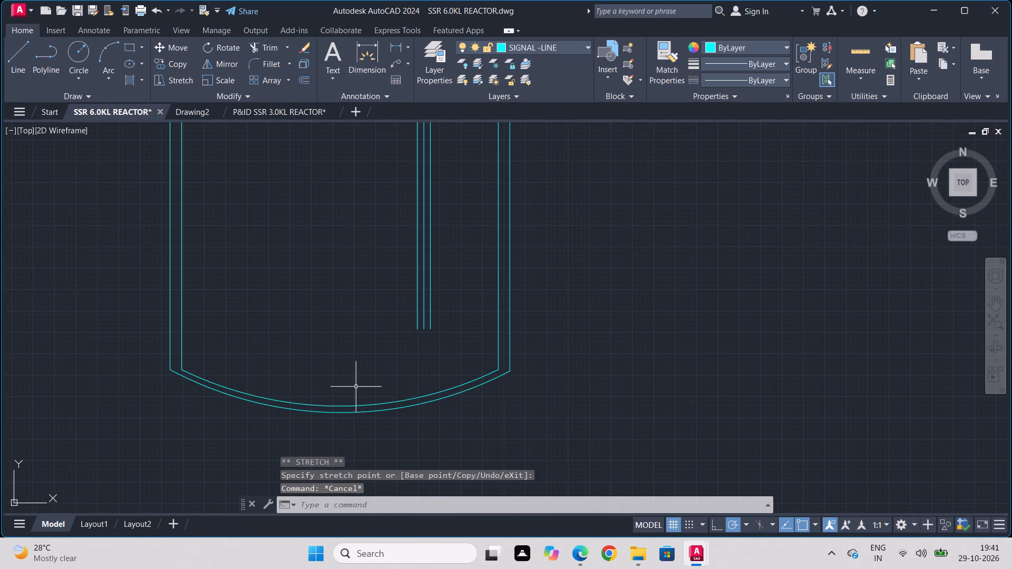
Extend the THICKNESS-layer horizontal line beneath the small vessel leftward to the new vessel's right jacket wall.
middle_drag(372, 380, 643, 349)
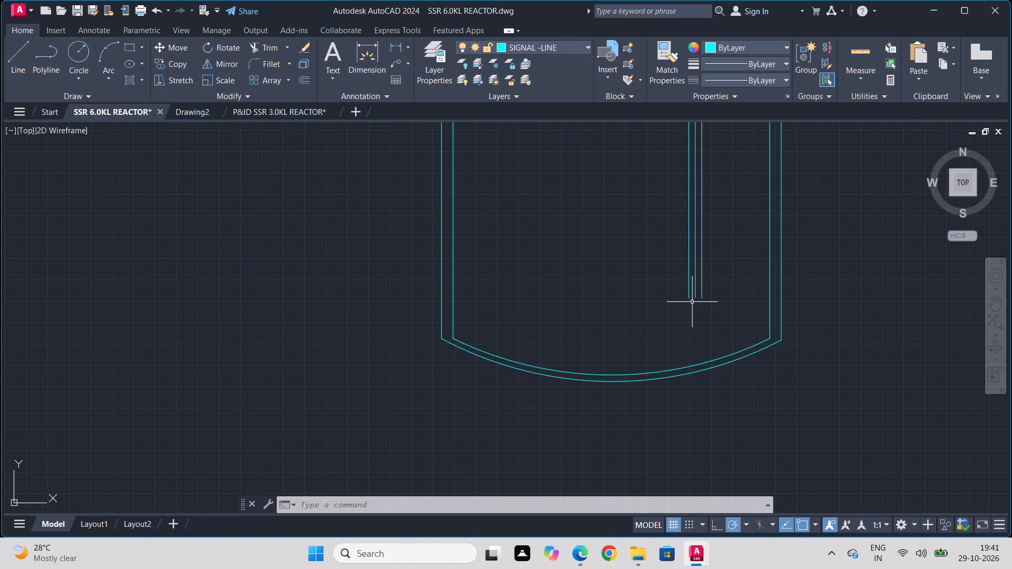
scroll(571, 355, down, 2)
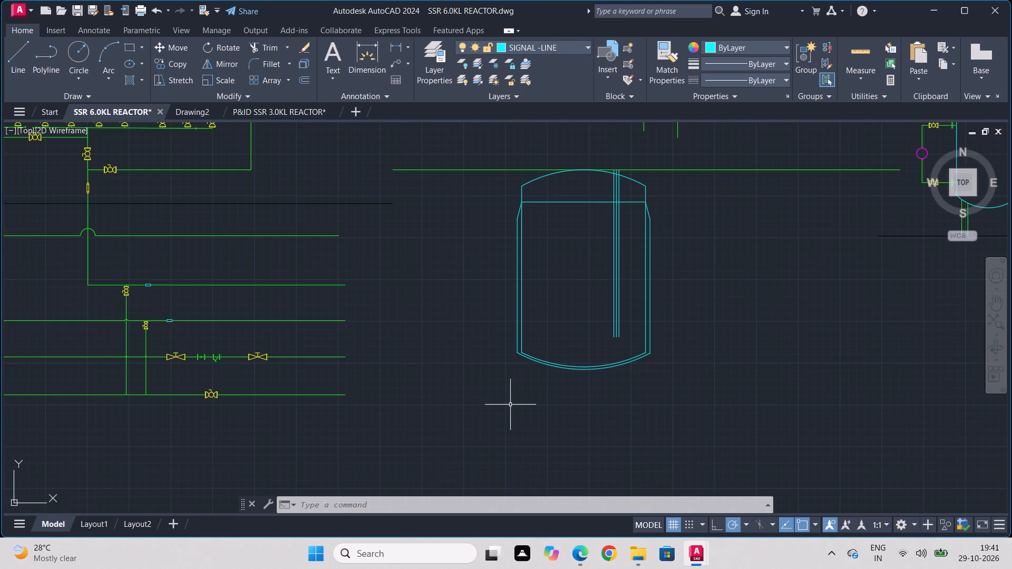
click(898, 234)
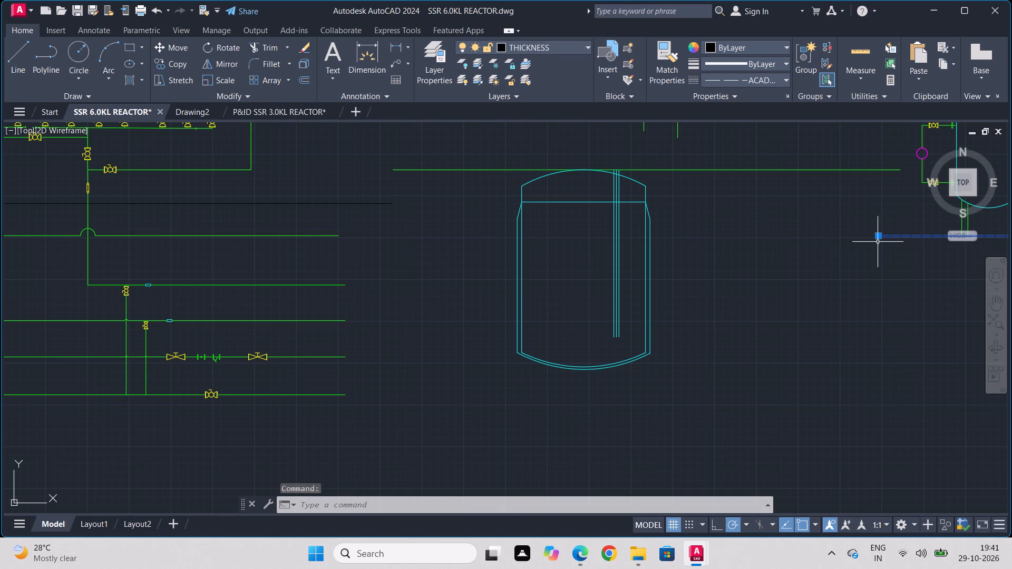
click(878, 238)
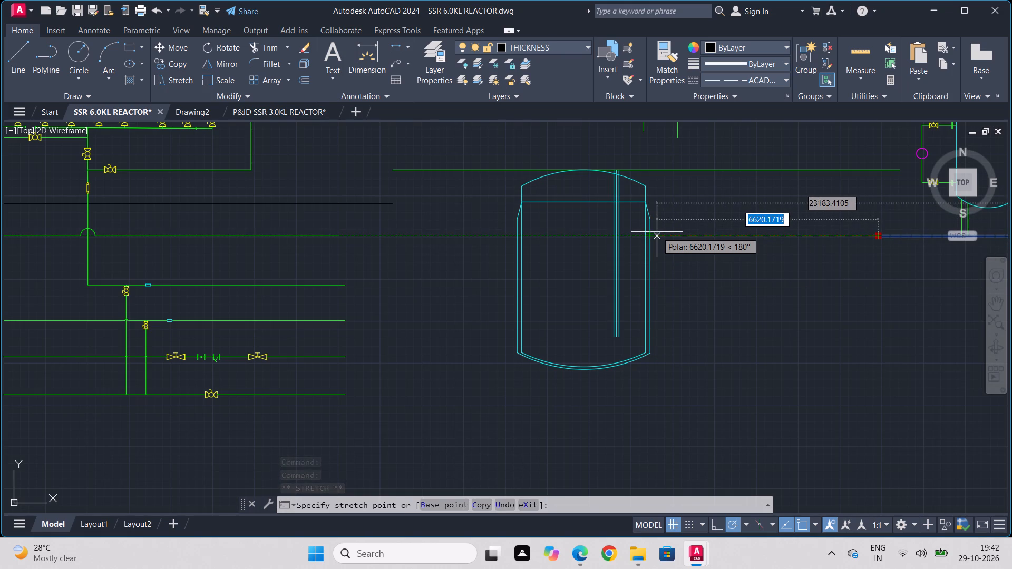
click(655, 233)
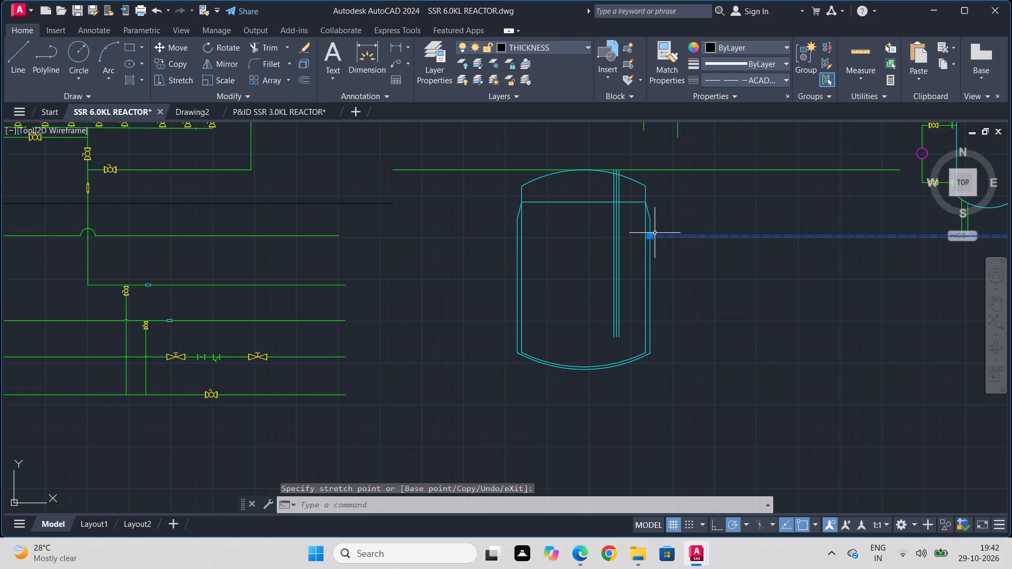
key(Escape)
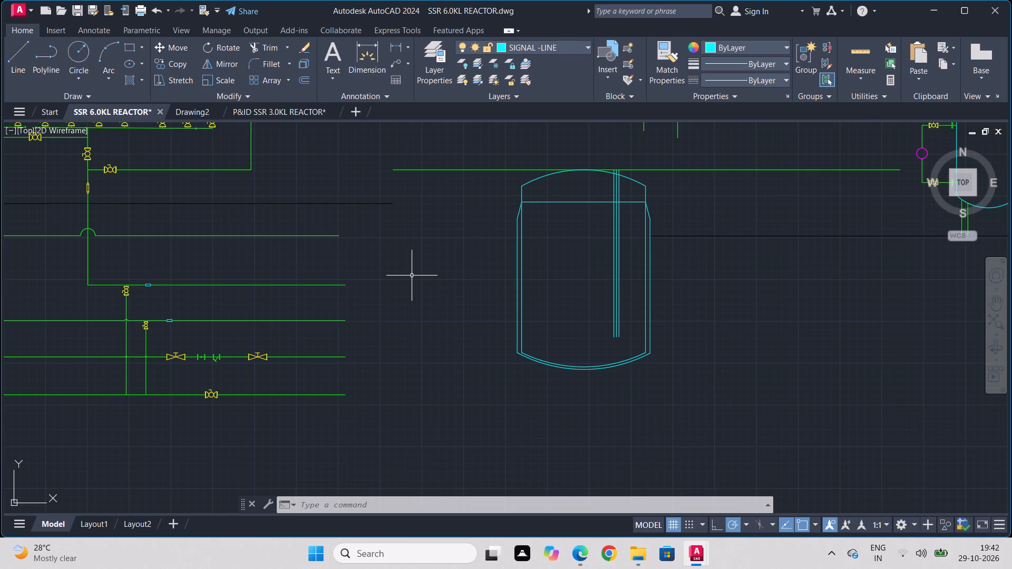
Move the new vessel with all equipment, piping and arrows to its right about 2,231 units at 153°, aligning the extended line with the left-hand THICKNESS line.
scroll(426, 273, down, 1)
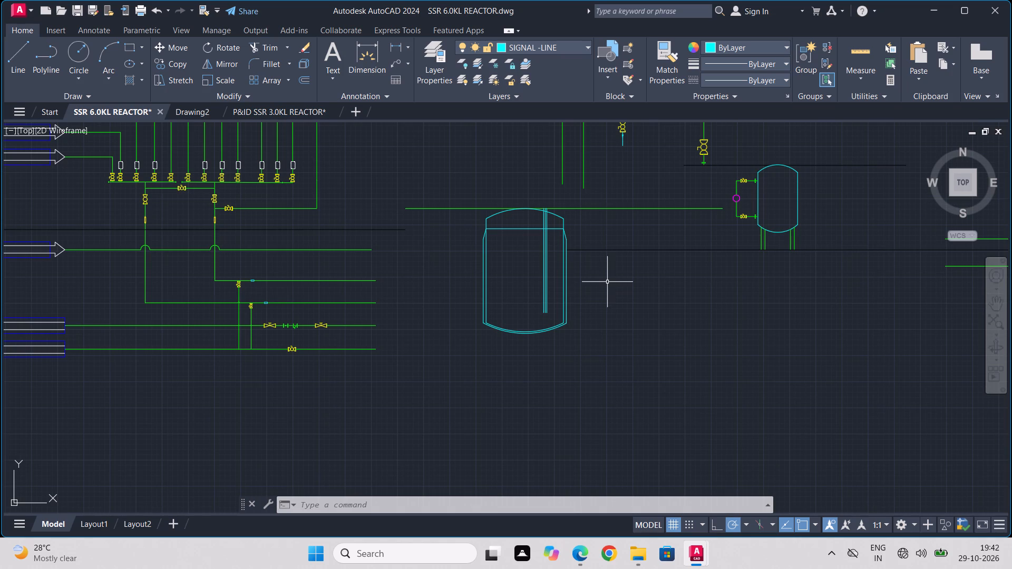
scroll(607, 282, down, 1)
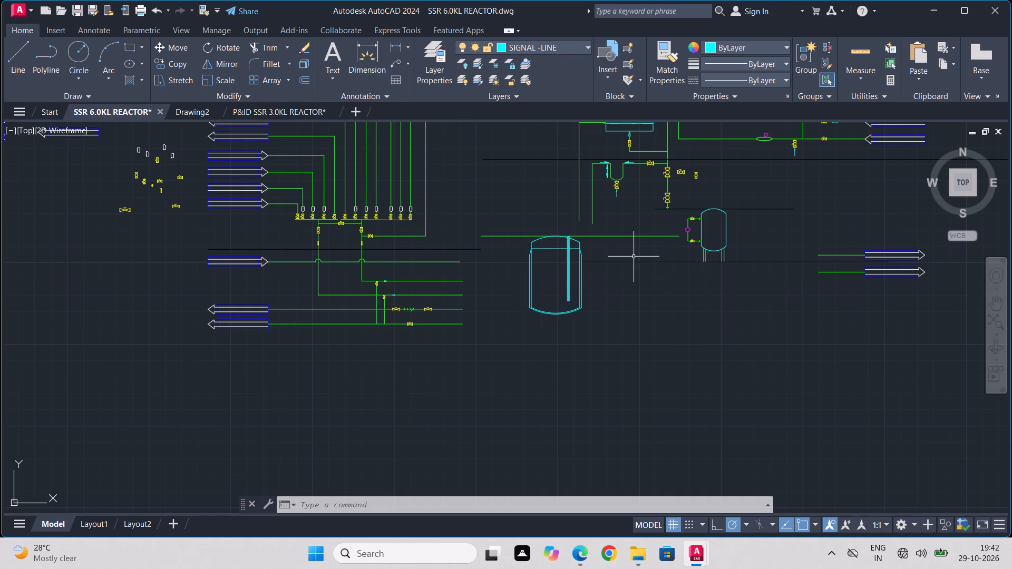
scroll(636, 254, down, 1)
middle_drag(636, 254, 578, 336)
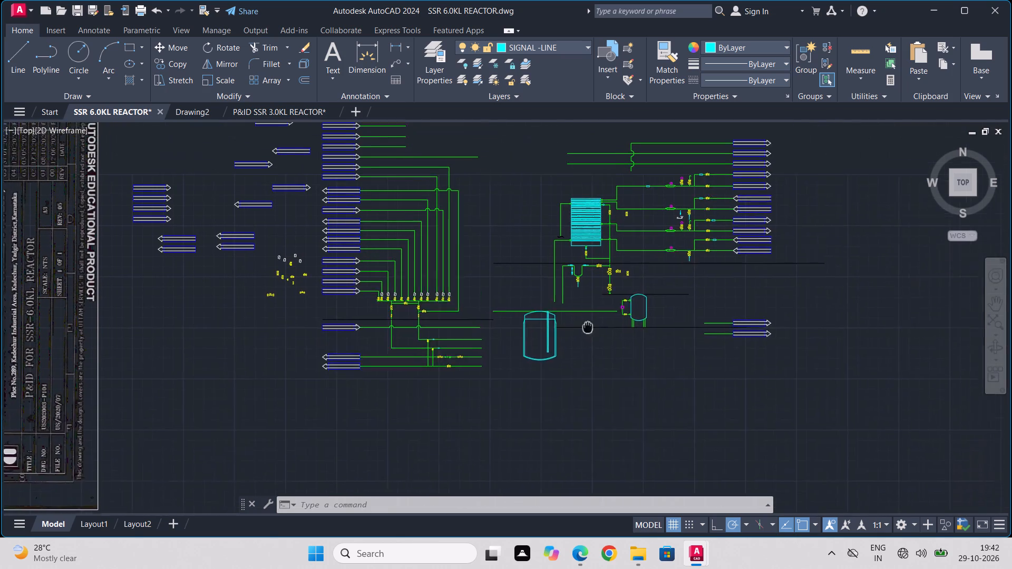
middle_drag(578, 336, 575, 340)
click(755, 144)
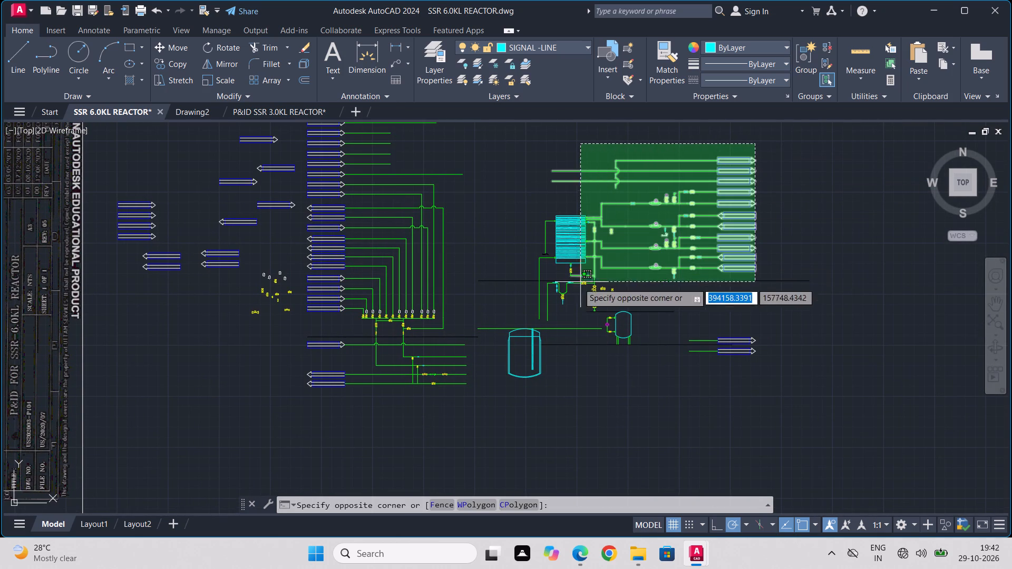
click(528, 317)
scroll(640, 306, up, 1)
middle_drag(640, 306, 663, 231)
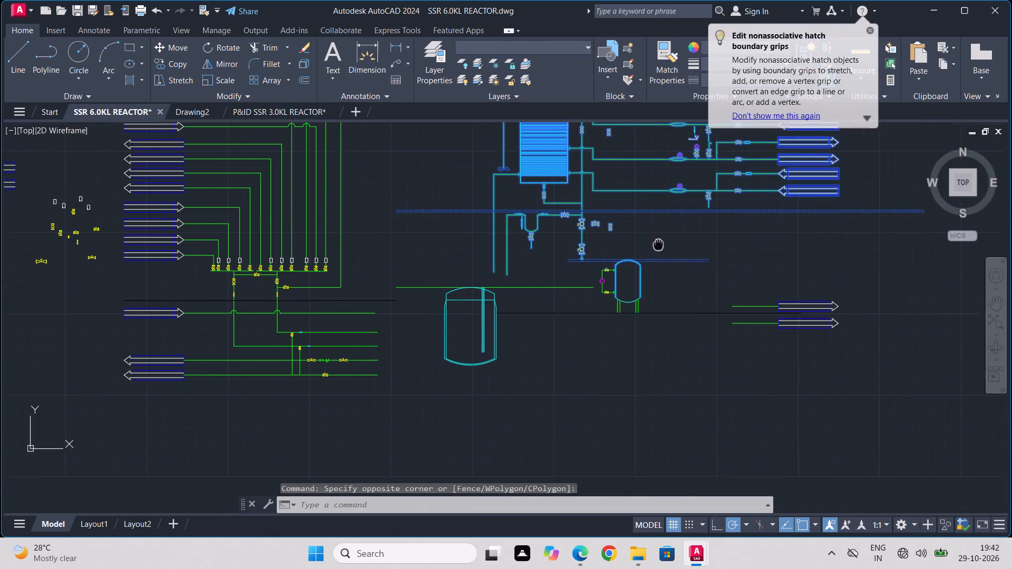
middle_drag(663, 231, 664, 229)
click(666, 222)
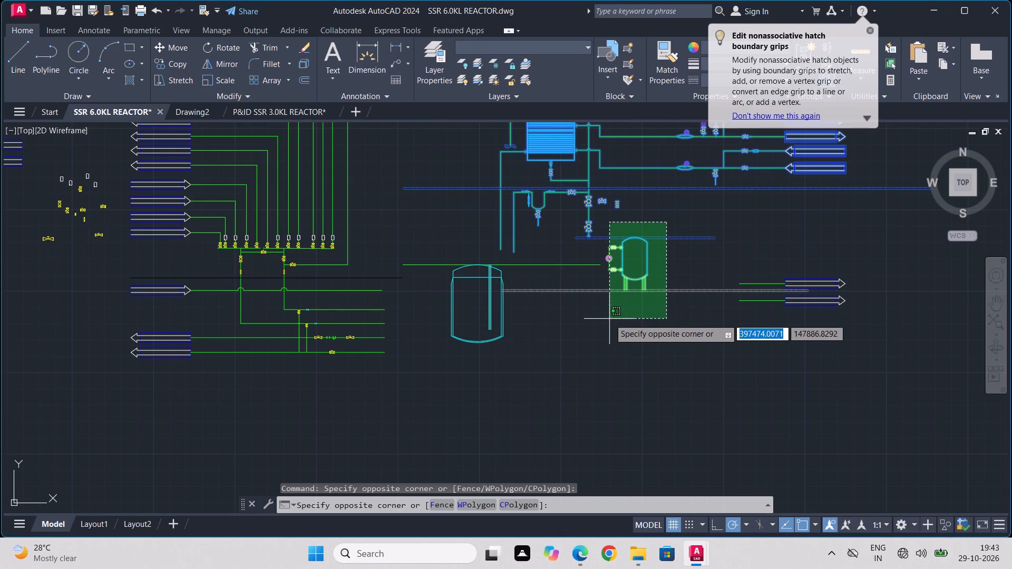
click(606, 321)
click(858, 236)
click(732, 332)
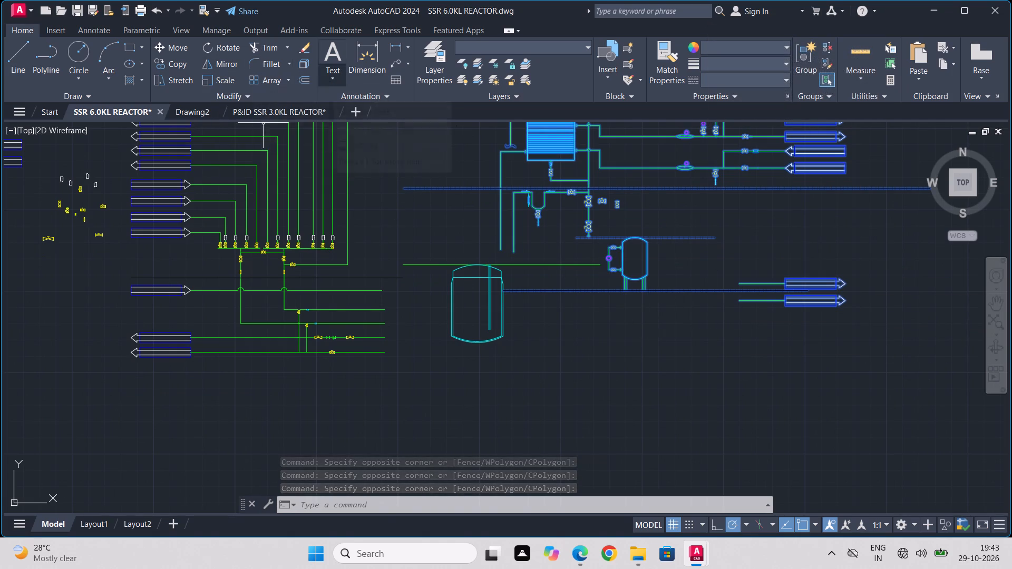
click(485, 239)
click(442, 361)
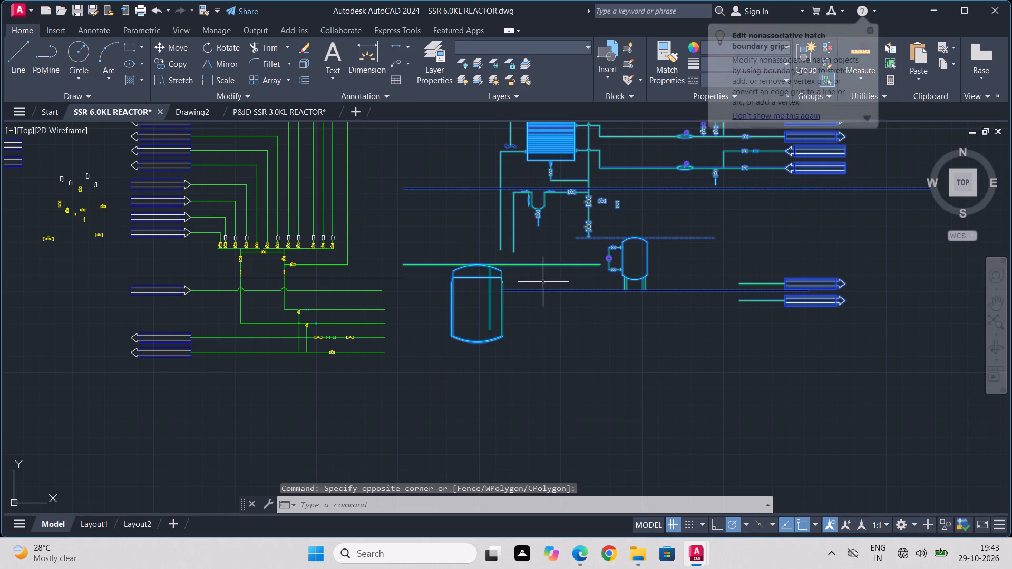
click(549, 247)
click(454, 351)
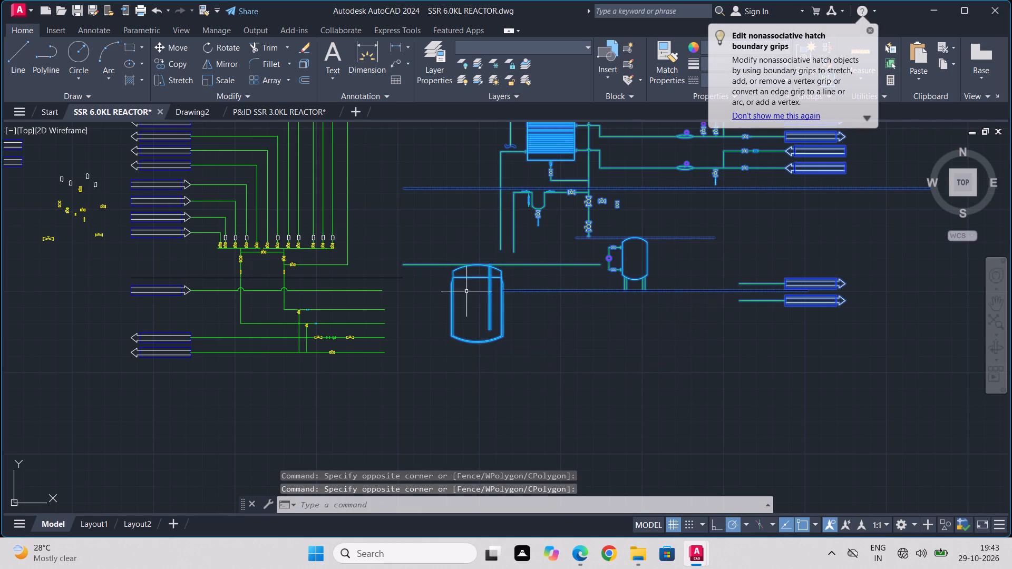
click(168, 50)
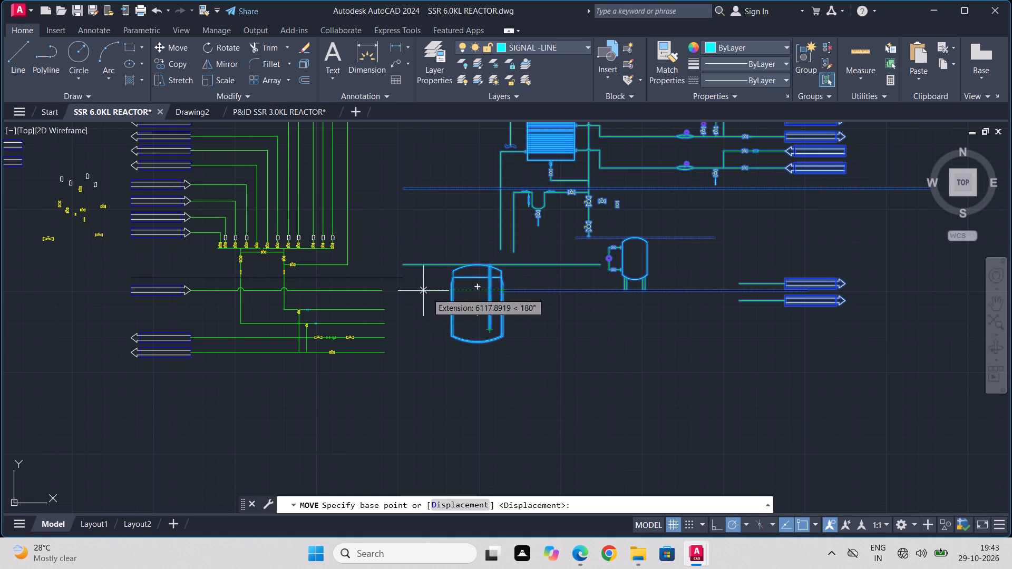
click(501, 290)
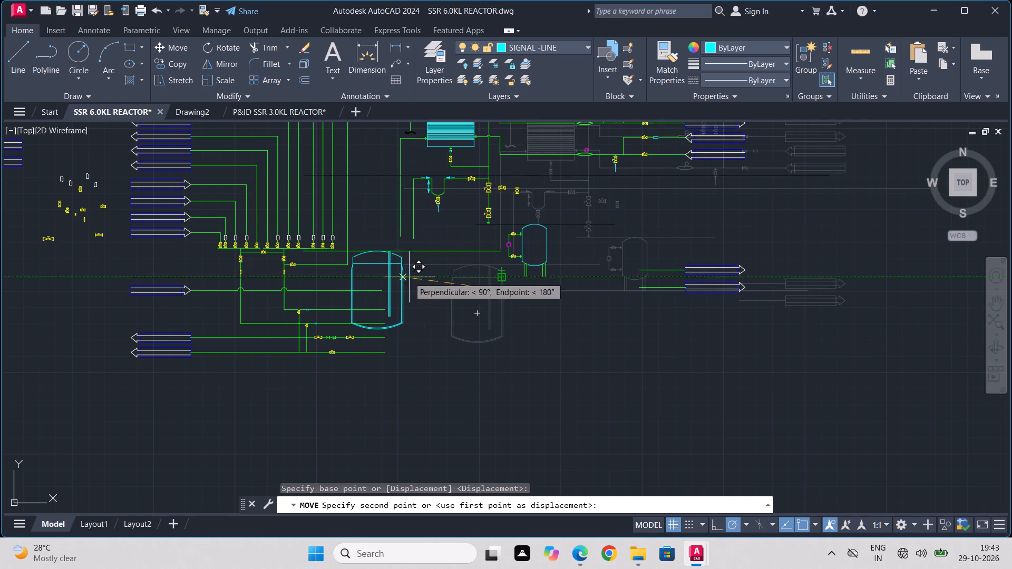
click(482, 277)
scroll(536, 281, down, 1)
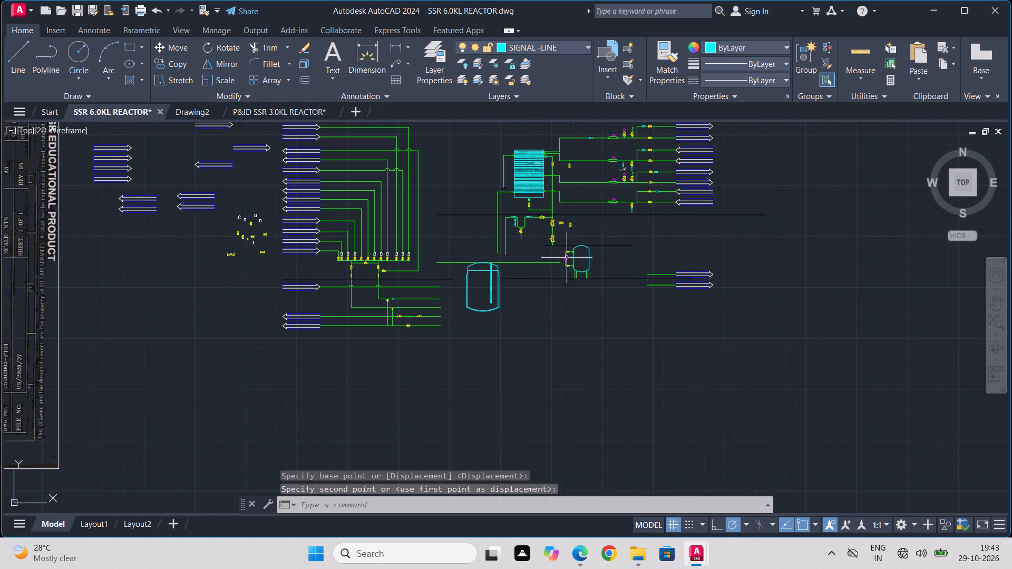
scroll(588, 233, down, 1)
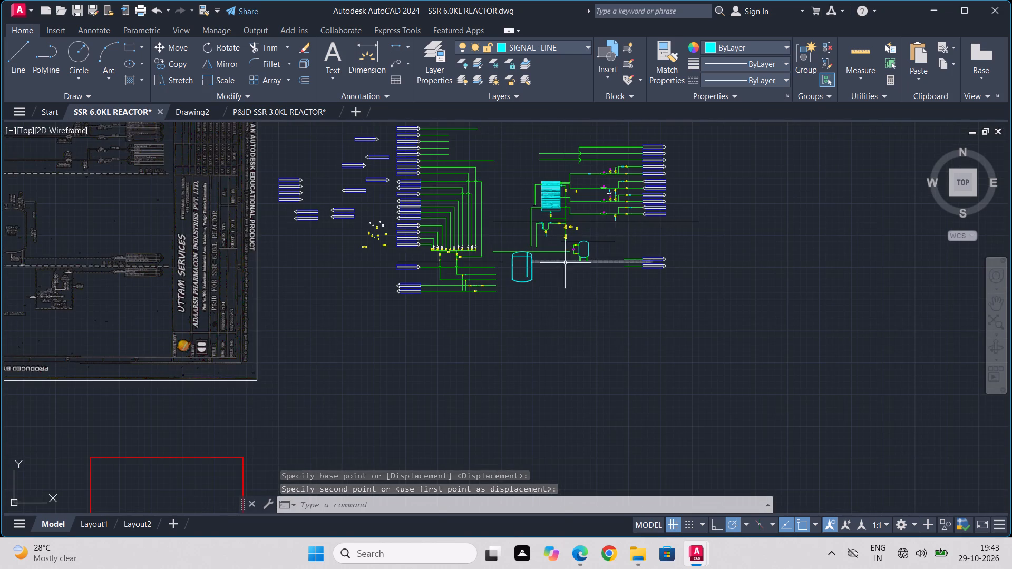
scroll(526, 273, up, 3)
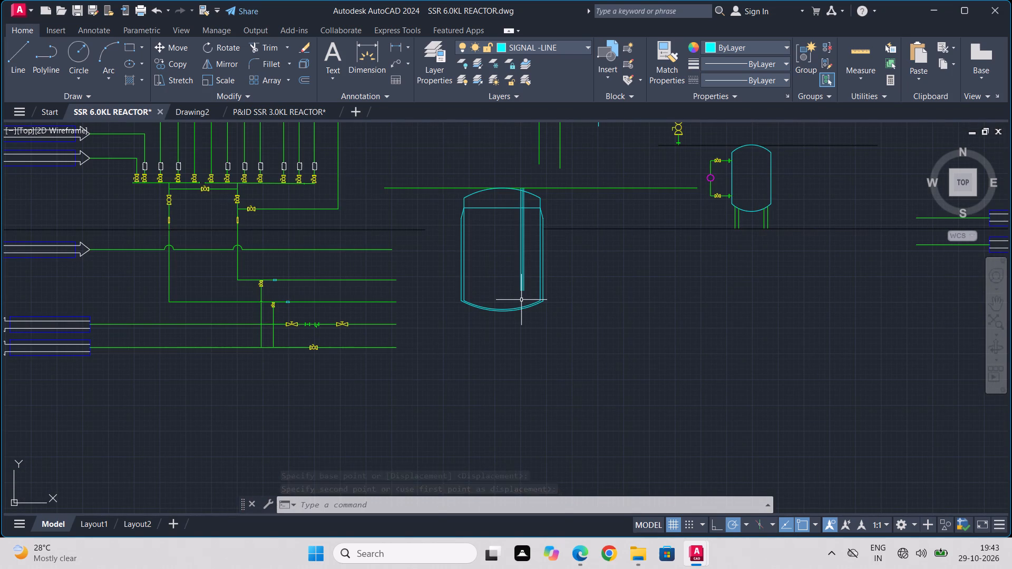
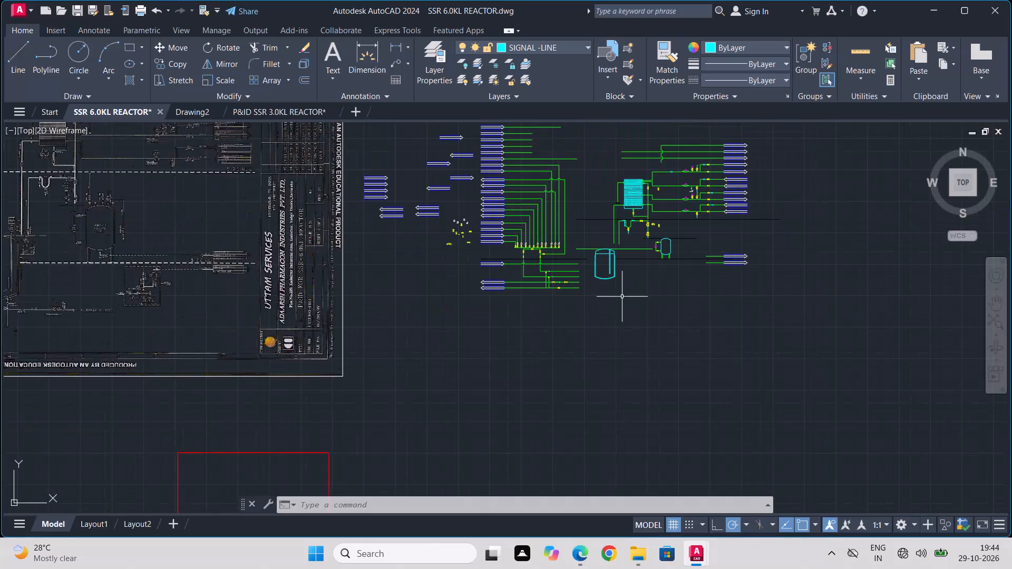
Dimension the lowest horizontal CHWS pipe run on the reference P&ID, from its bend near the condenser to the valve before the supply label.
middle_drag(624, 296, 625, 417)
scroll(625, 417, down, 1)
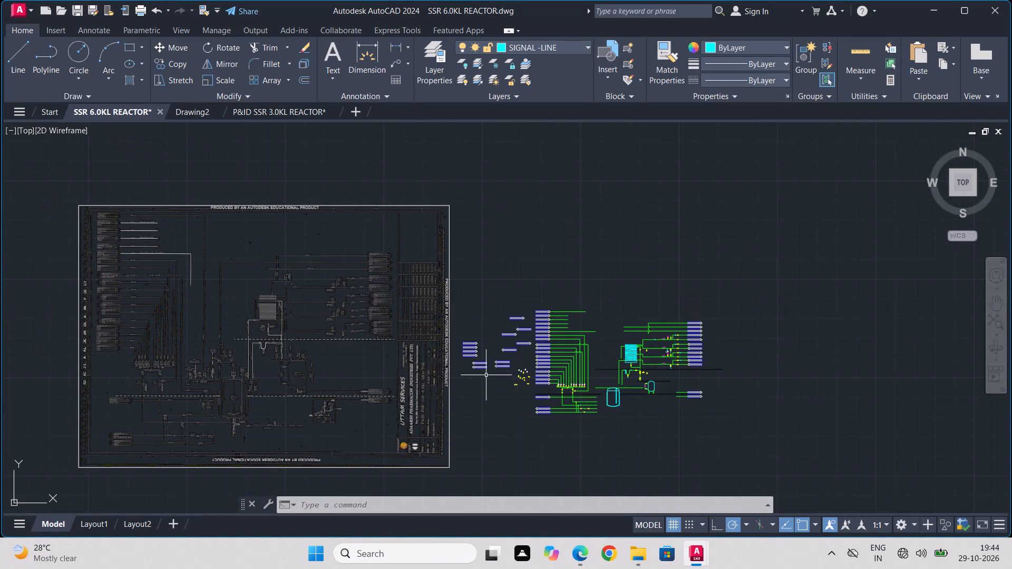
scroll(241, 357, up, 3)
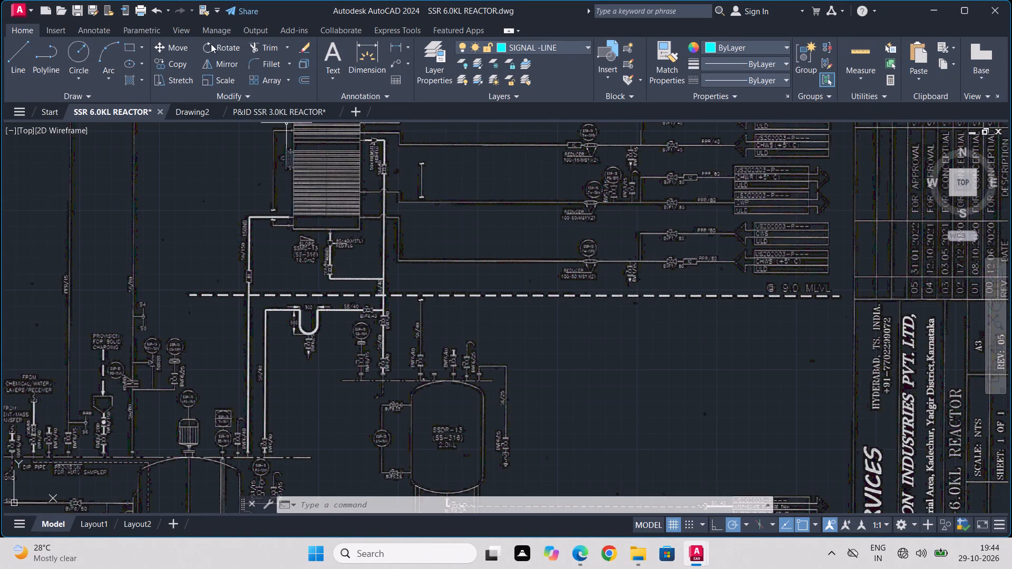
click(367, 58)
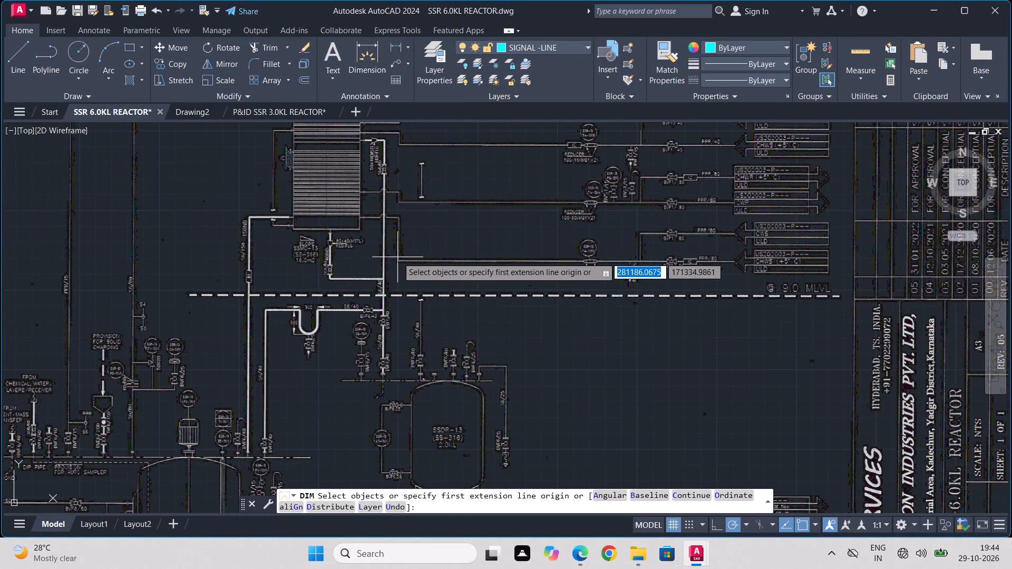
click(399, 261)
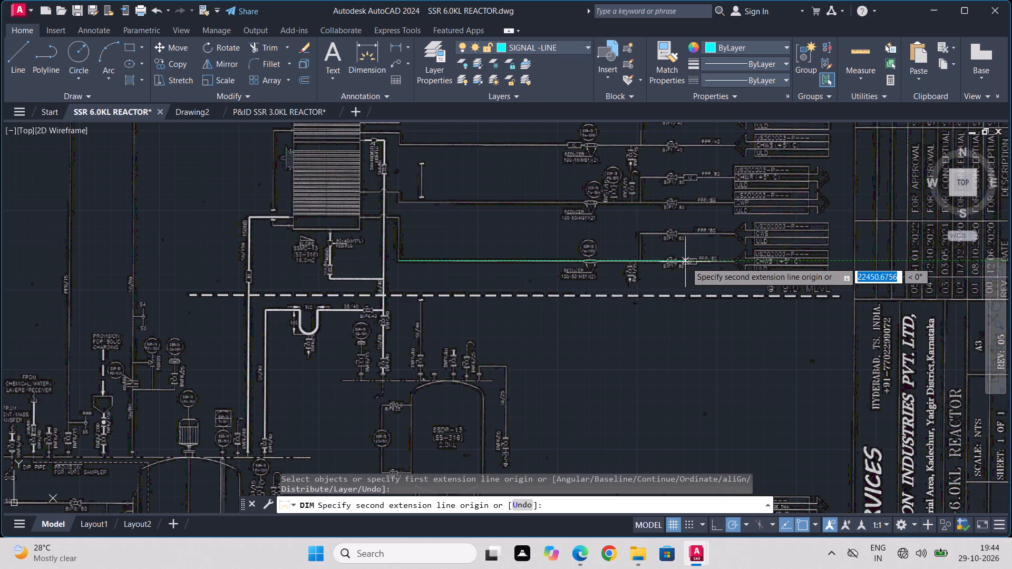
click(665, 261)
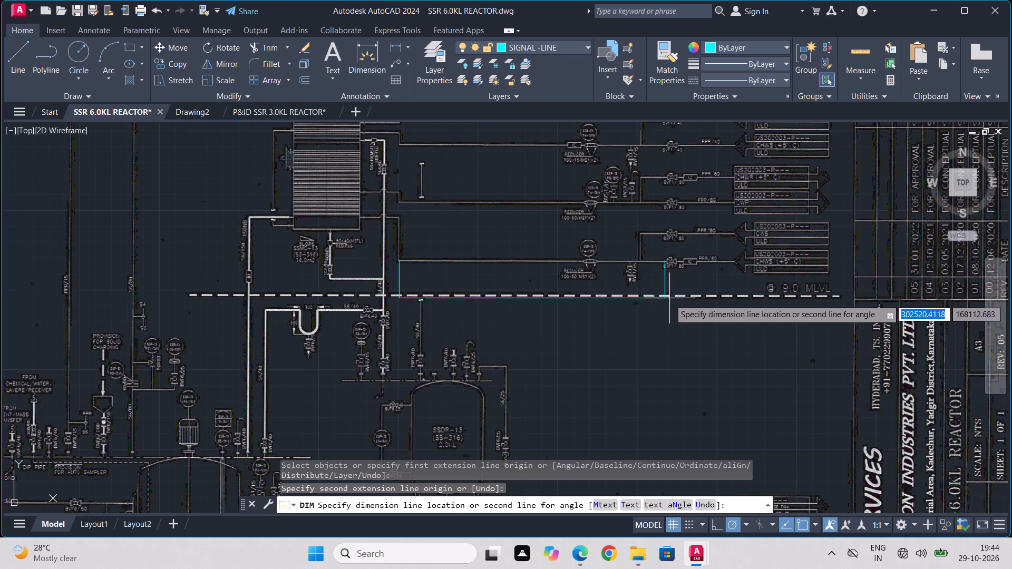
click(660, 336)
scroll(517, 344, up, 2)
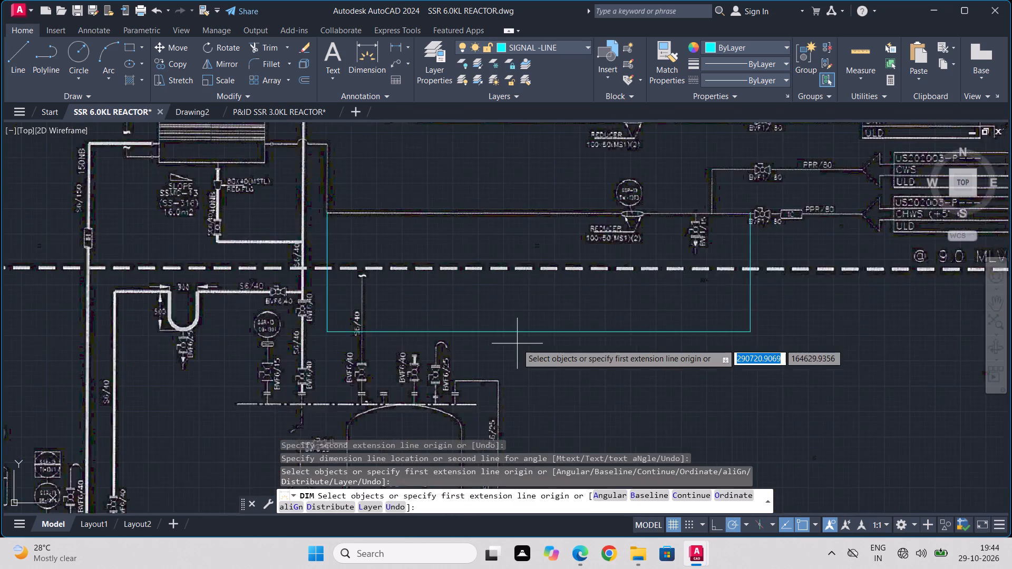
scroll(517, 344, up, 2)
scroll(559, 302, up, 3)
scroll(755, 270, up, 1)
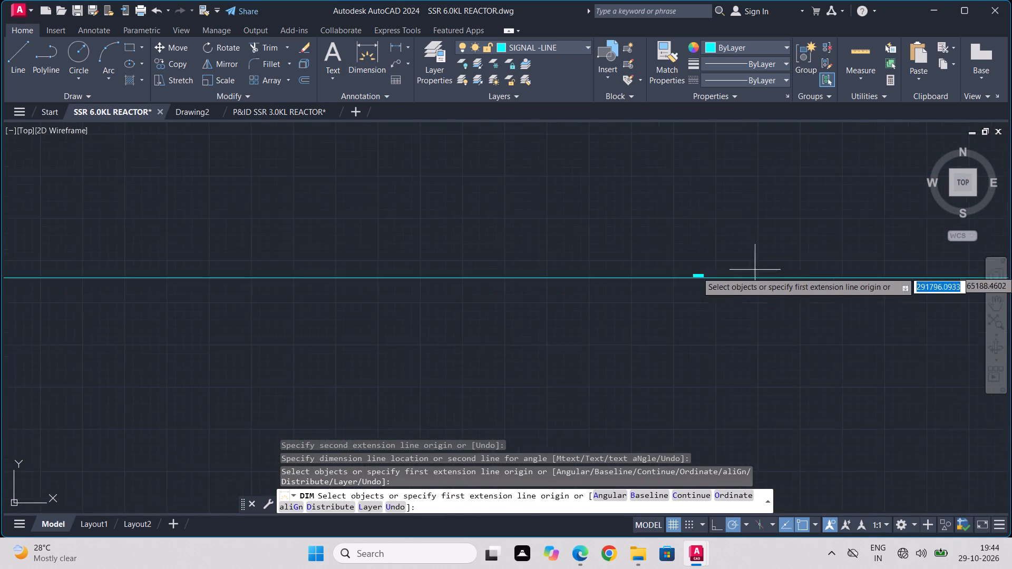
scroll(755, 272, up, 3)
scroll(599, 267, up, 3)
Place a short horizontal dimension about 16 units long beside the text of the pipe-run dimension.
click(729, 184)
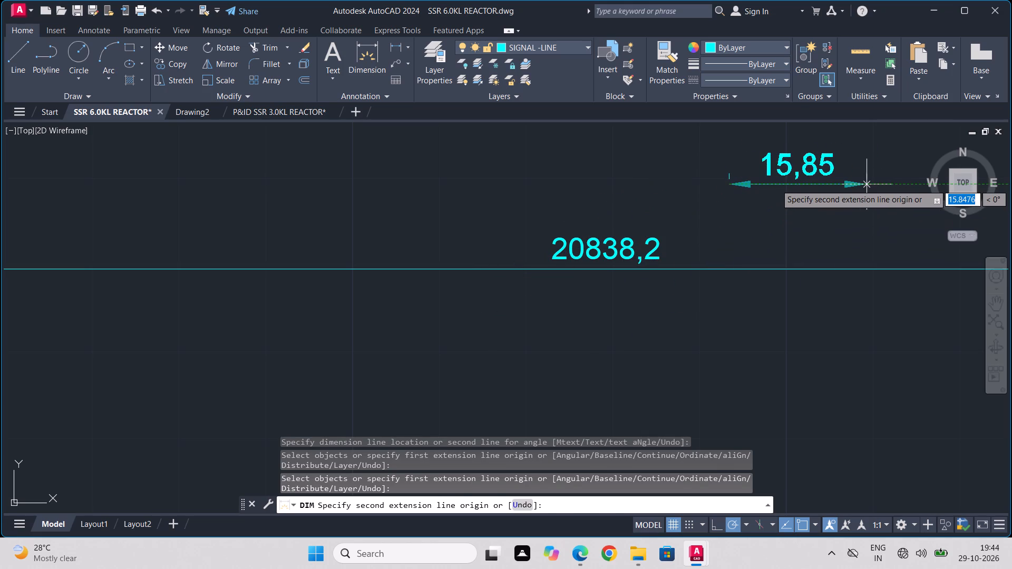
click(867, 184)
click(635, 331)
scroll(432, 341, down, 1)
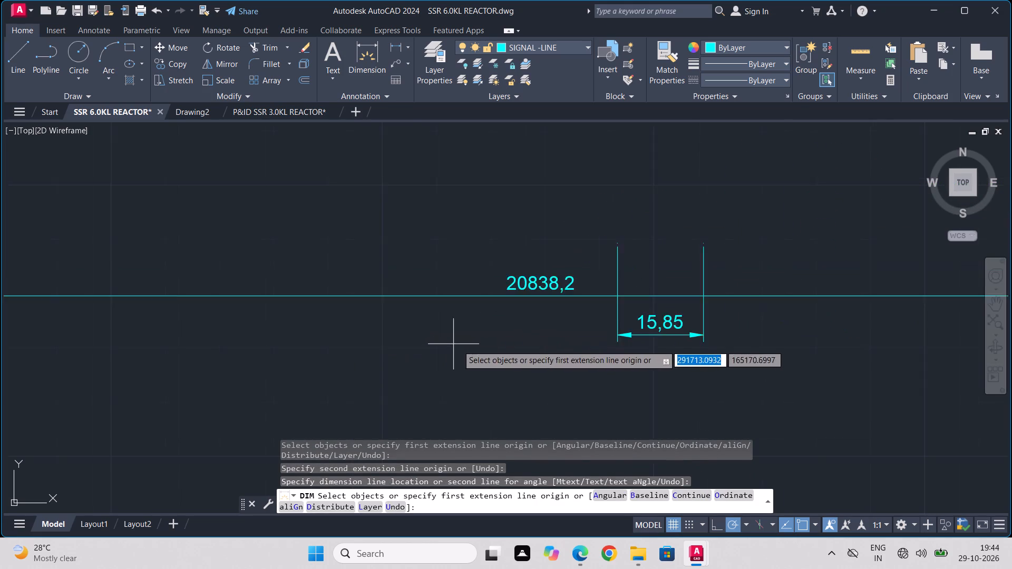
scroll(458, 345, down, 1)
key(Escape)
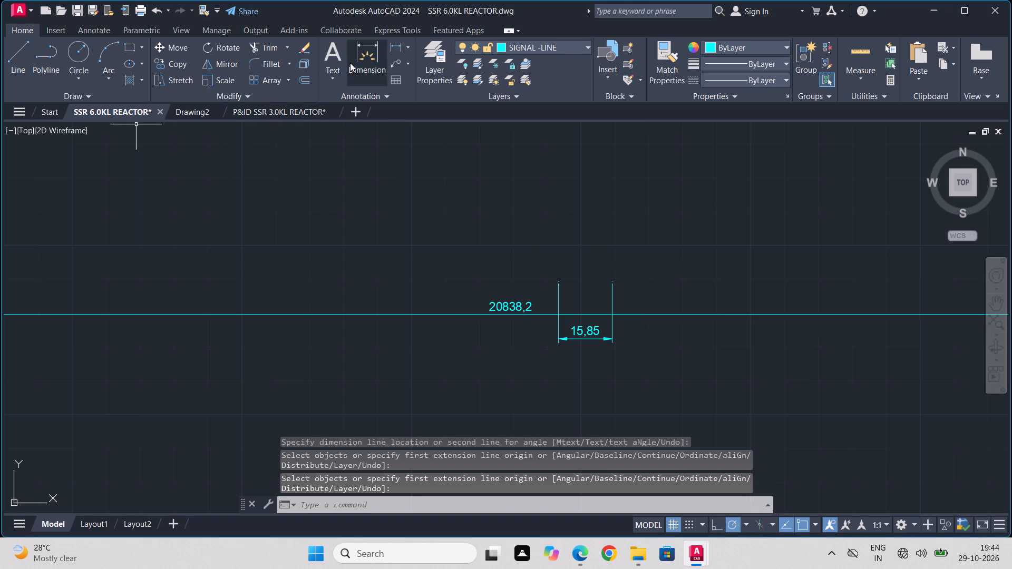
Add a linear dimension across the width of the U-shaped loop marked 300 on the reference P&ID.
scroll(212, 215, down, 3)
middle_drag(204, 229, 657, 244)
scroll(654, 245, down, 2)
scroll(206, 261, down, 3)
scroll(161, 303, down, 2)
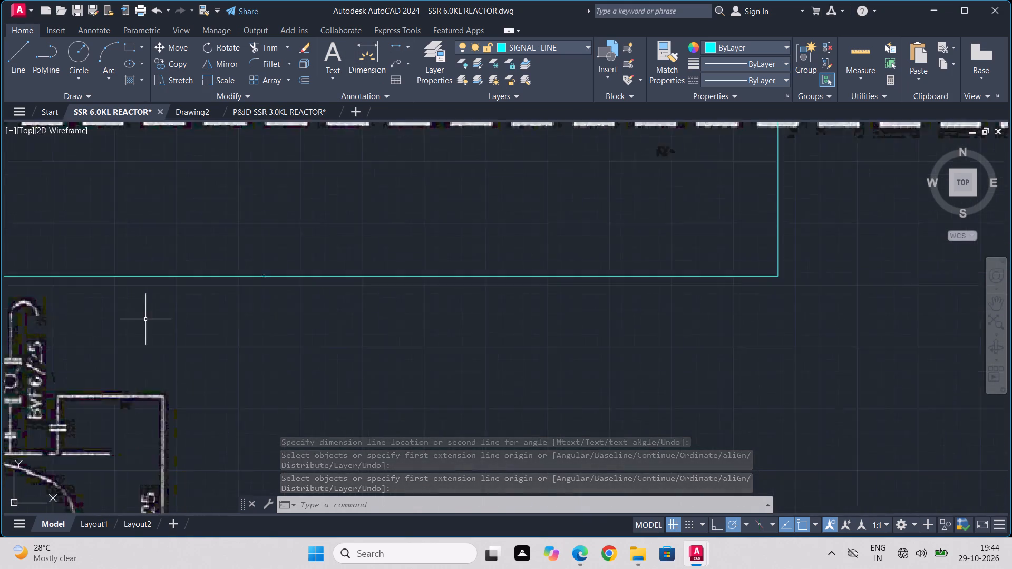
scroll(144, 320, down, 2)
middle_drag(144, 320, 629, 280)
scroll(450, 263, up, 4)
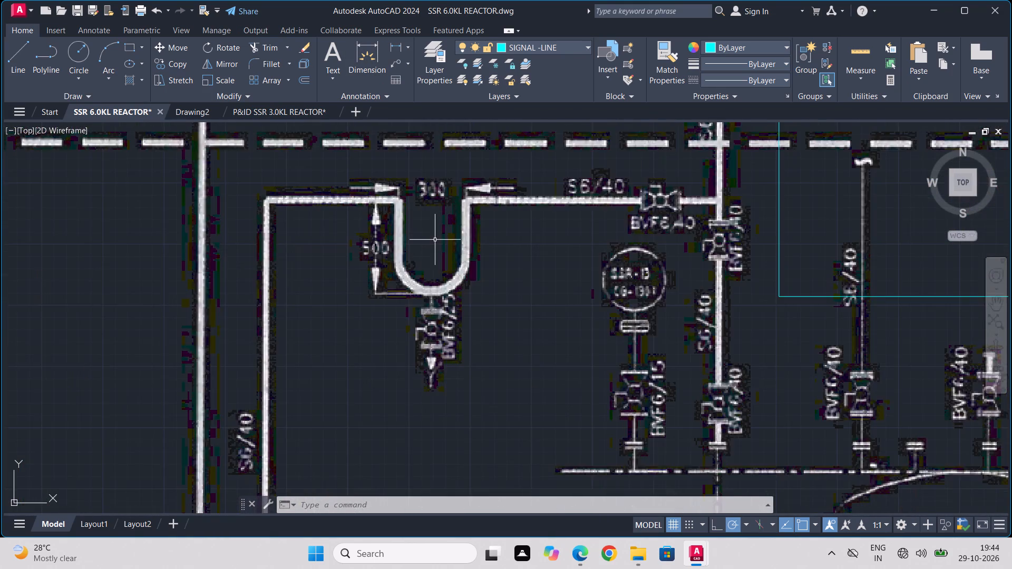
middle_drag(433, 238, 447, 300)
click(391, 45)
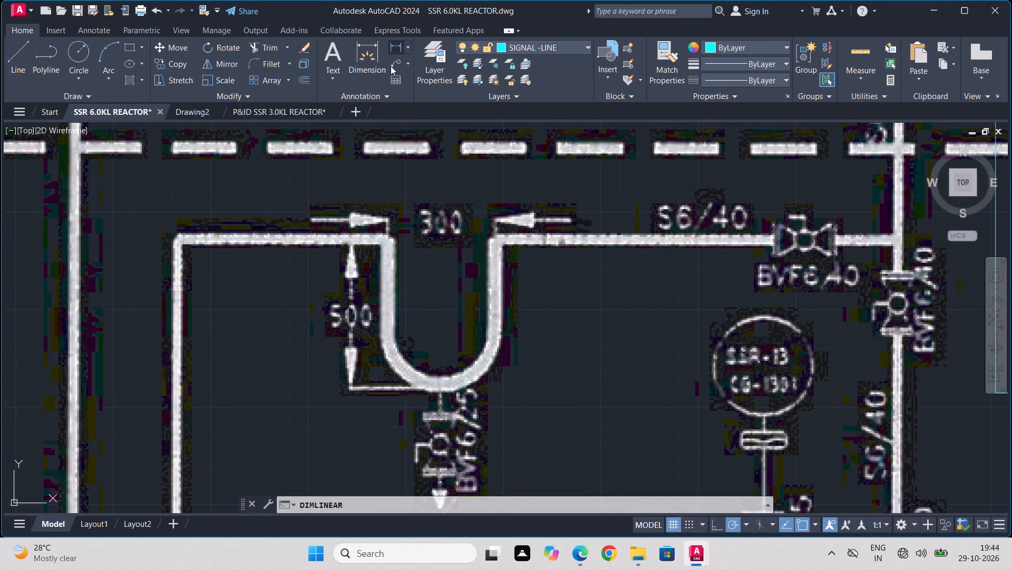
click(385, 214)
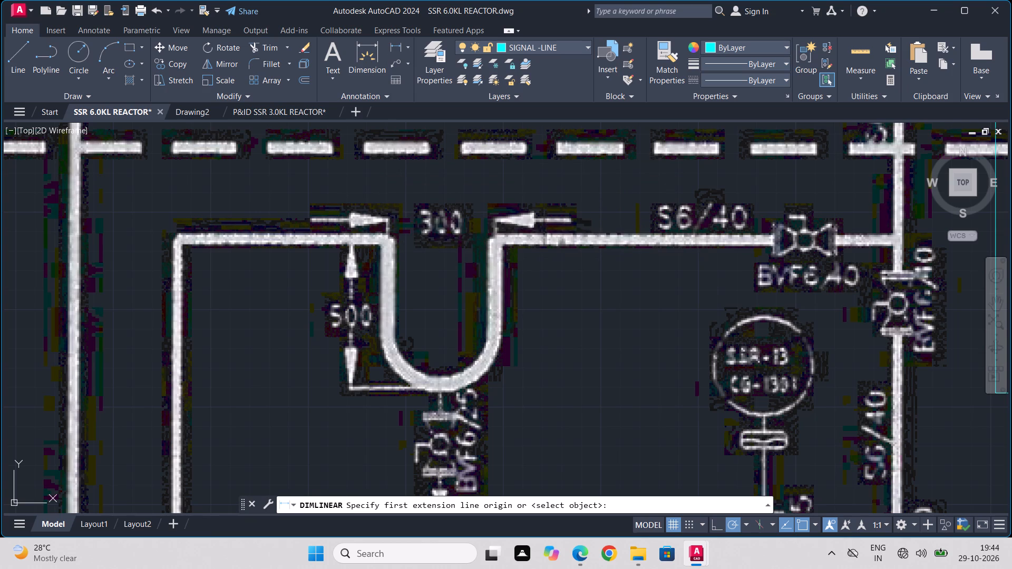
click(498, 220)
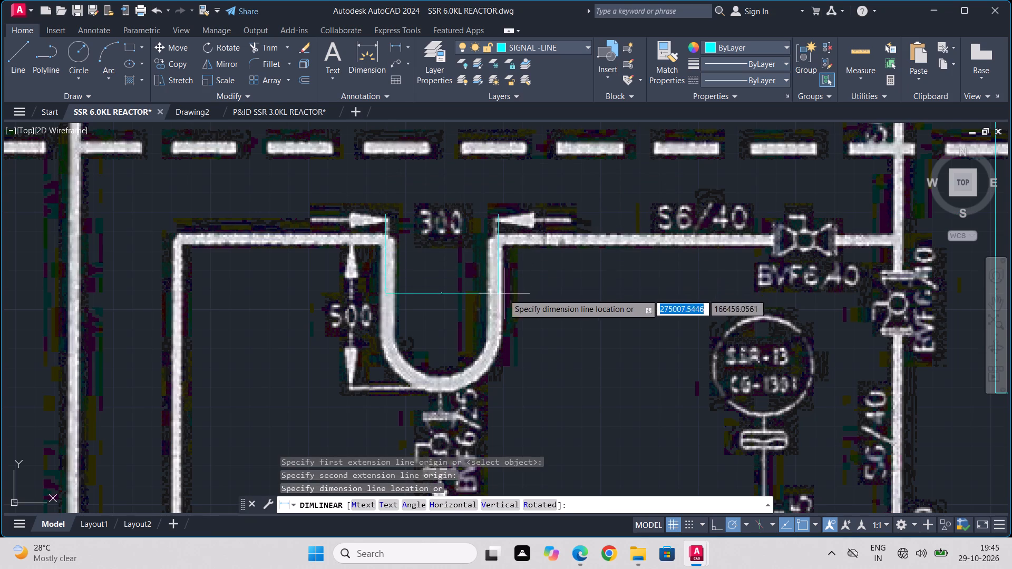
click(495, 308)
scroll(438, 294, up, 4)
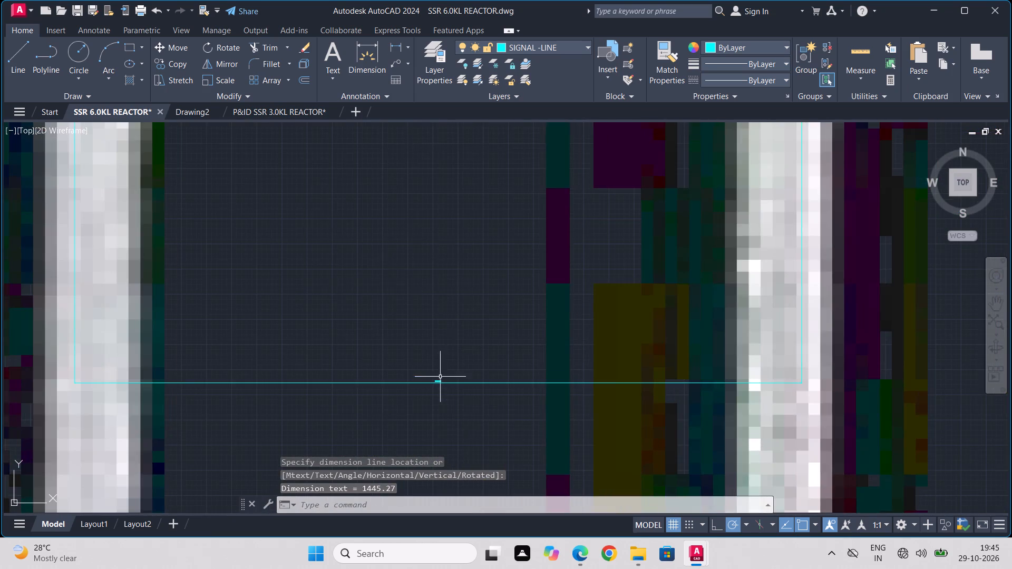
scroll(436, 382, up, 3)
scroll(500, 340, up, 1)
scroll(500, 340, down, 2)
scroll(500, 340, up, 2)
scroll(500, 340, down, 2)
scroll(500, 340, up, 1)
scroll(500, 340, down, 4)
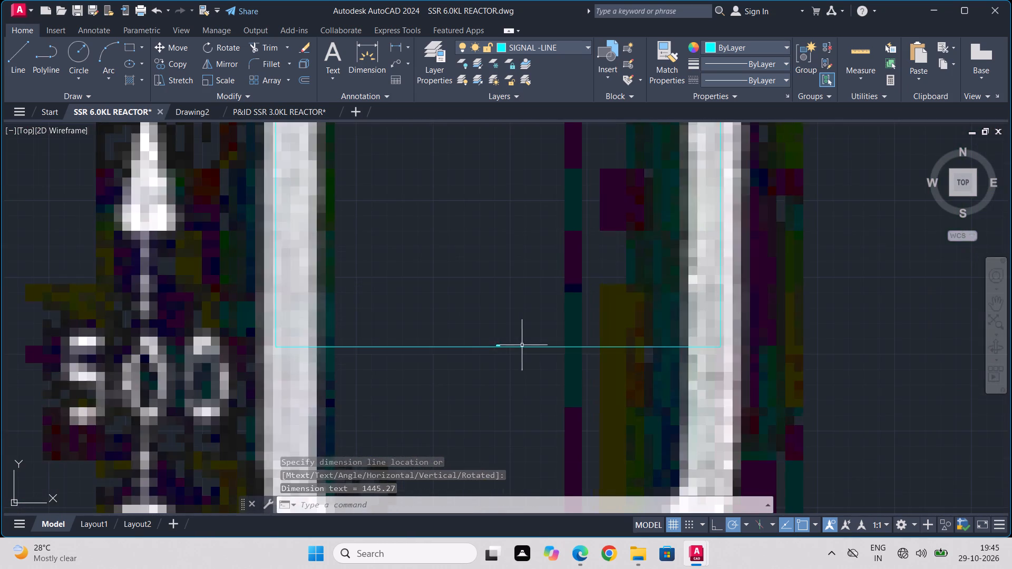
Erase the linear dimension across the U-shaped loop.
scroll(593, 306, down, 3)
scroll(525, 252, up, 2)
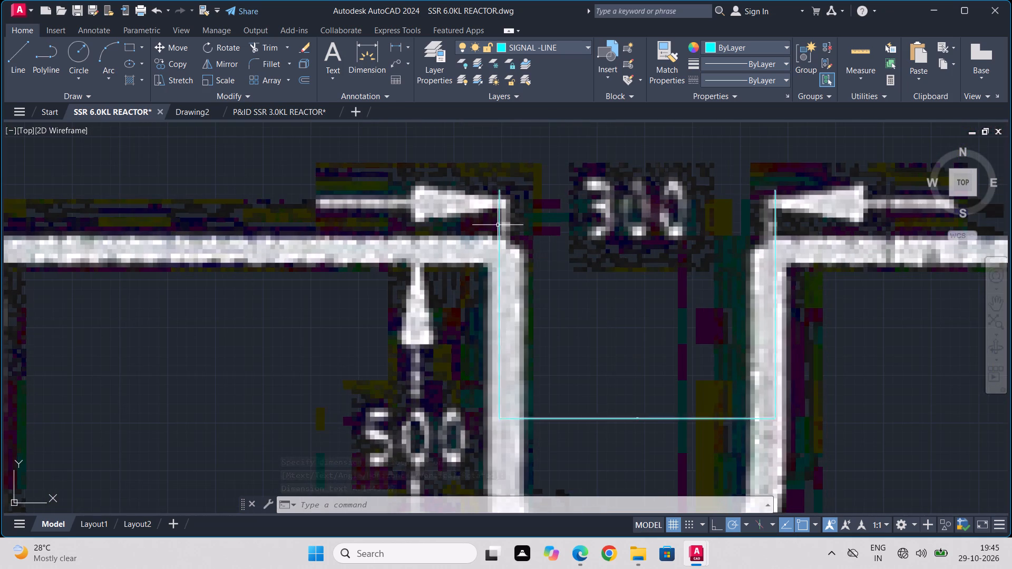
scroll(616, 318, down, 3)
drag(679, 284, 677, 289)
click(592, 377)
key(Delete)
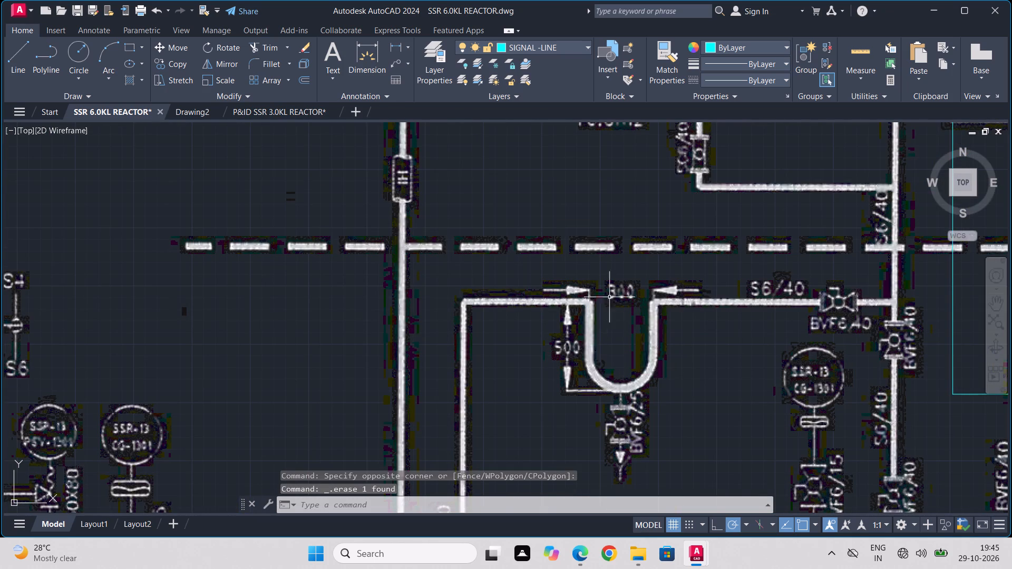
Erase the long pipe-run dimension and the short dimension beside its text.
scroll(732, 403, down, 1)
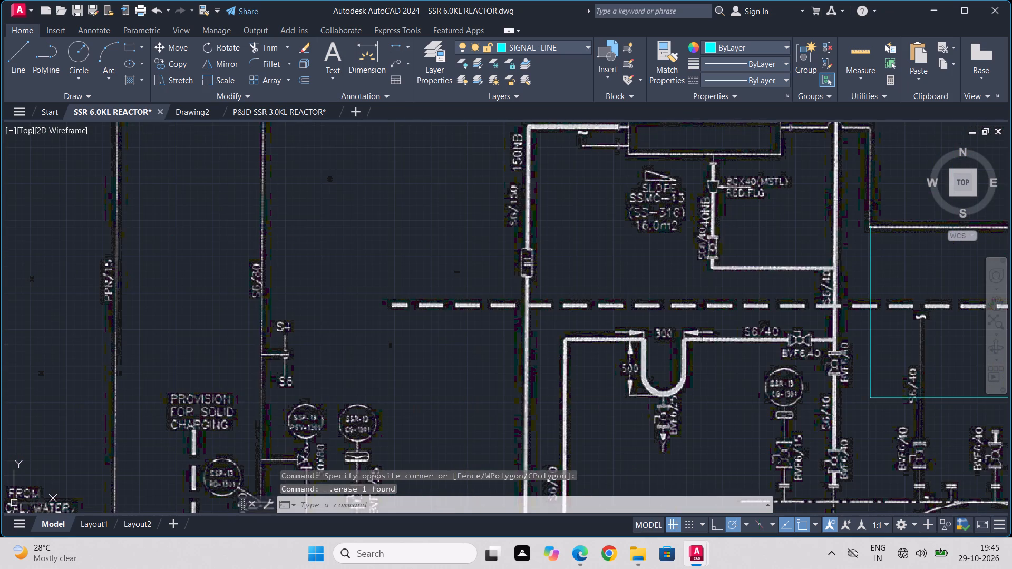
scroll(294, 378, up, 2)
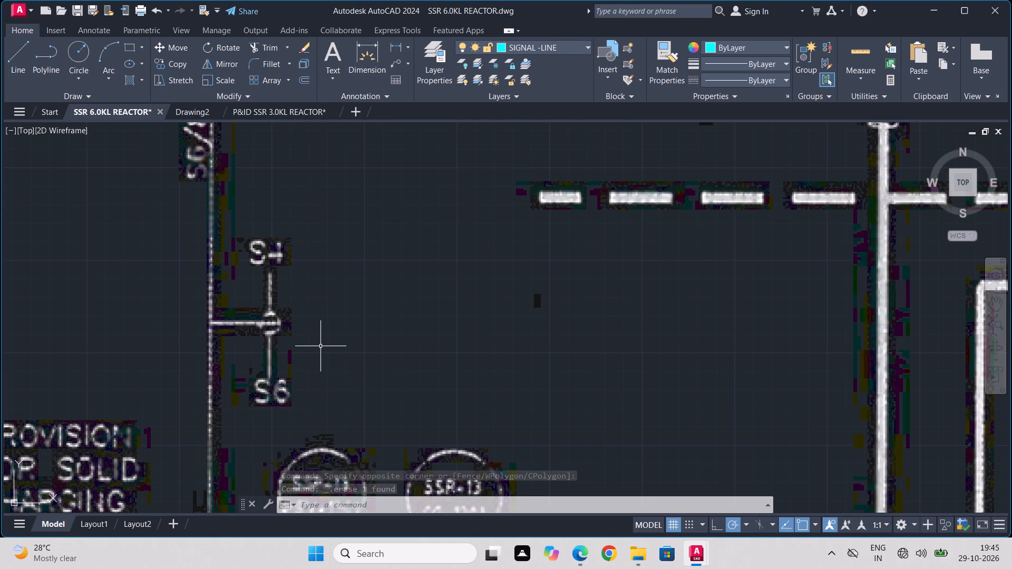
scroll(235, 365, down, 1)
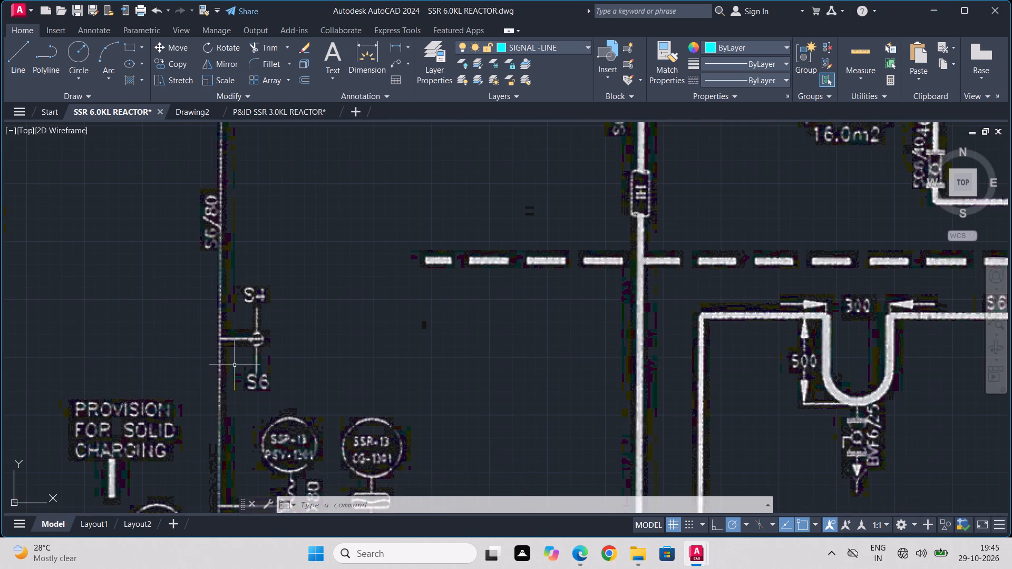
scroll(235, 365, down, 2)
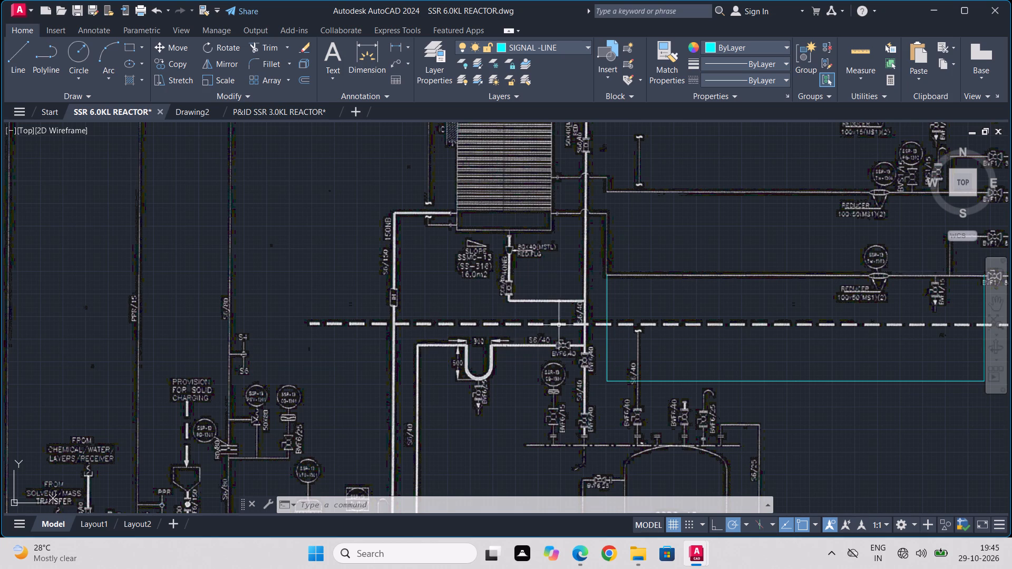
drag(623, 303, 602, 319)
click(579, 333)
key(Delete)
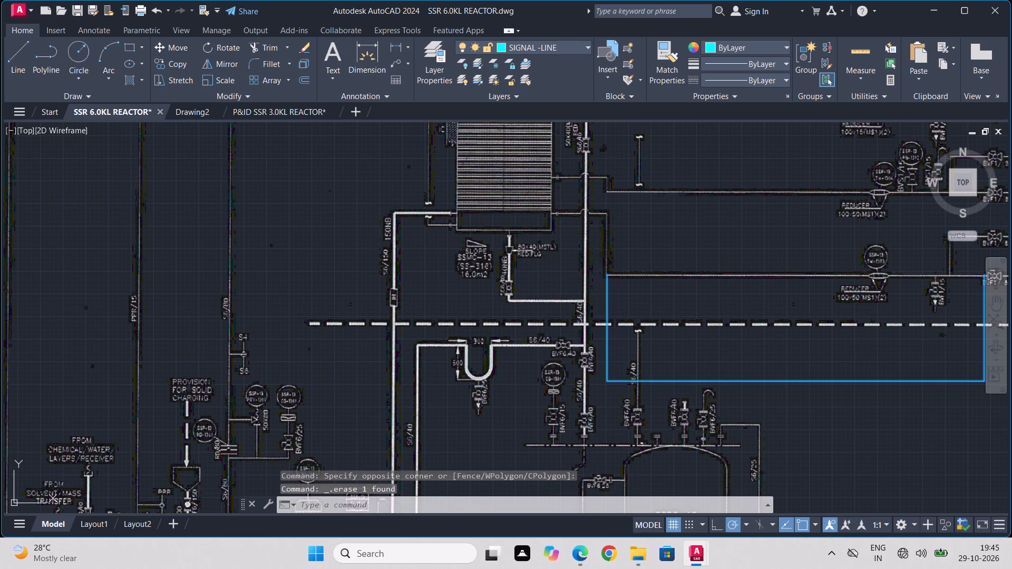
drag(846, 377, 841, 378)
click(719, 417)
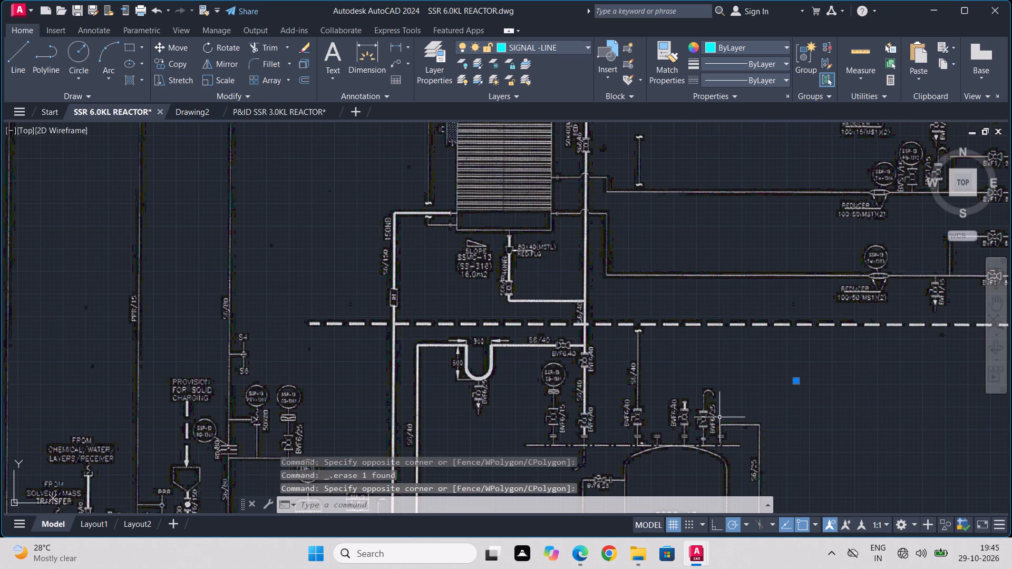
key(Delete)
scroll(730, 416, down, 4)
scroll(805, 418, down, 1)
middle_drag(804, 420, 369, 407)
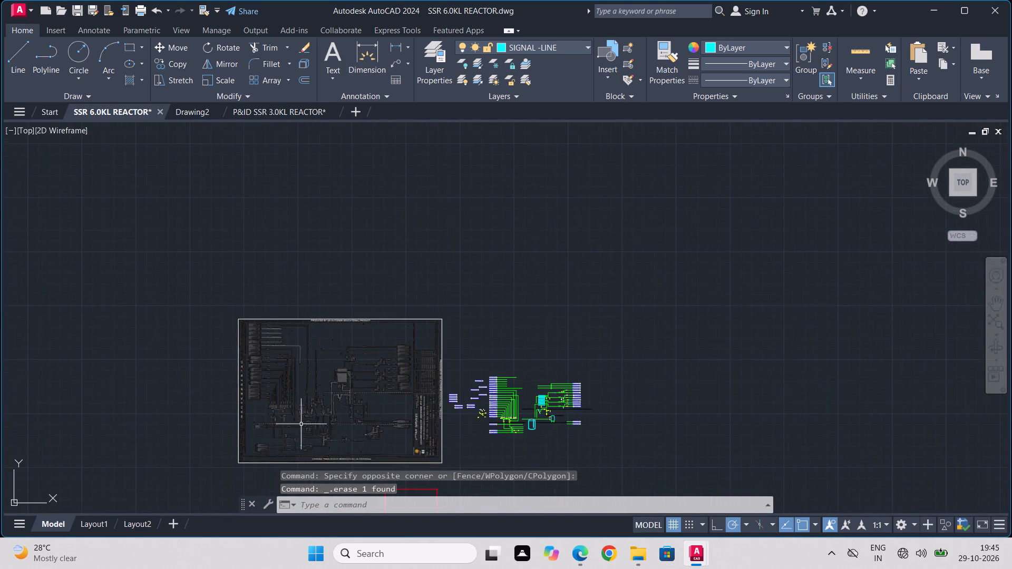
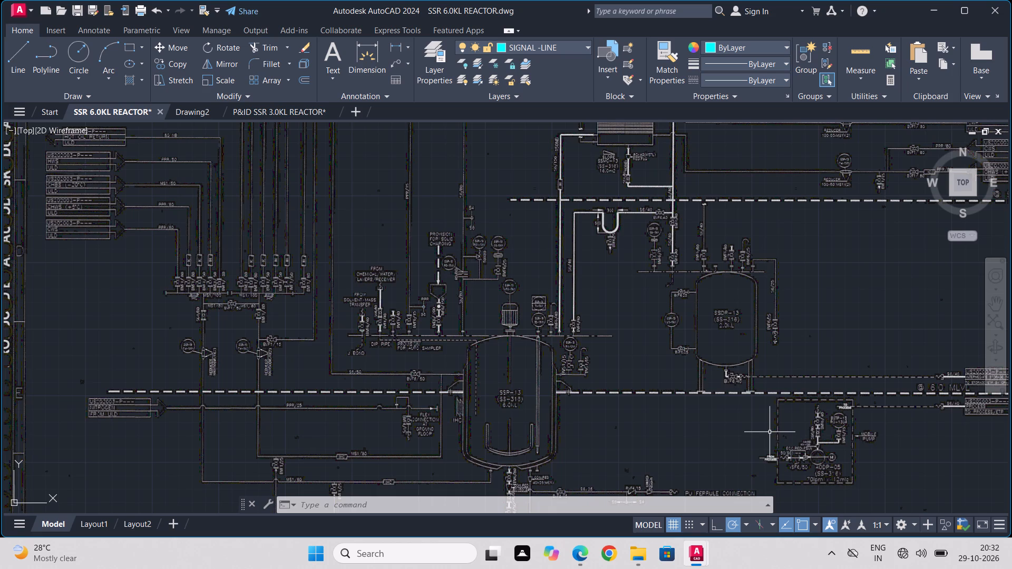
Look over the redrawn P&ID beside the reference, including the reactor vessel, receiver and connected pipe runs.
scroll(698, 396, down, 2)
middle_drag(773, 407, 635, 363)
scroll(305, 322, down, 1)
middle_drag(605, 333, 355, 322)
scroll(354, 322, down, 1)
scroll(441, 309, up, 4)
middle_drag(420, 355, 422, 354)
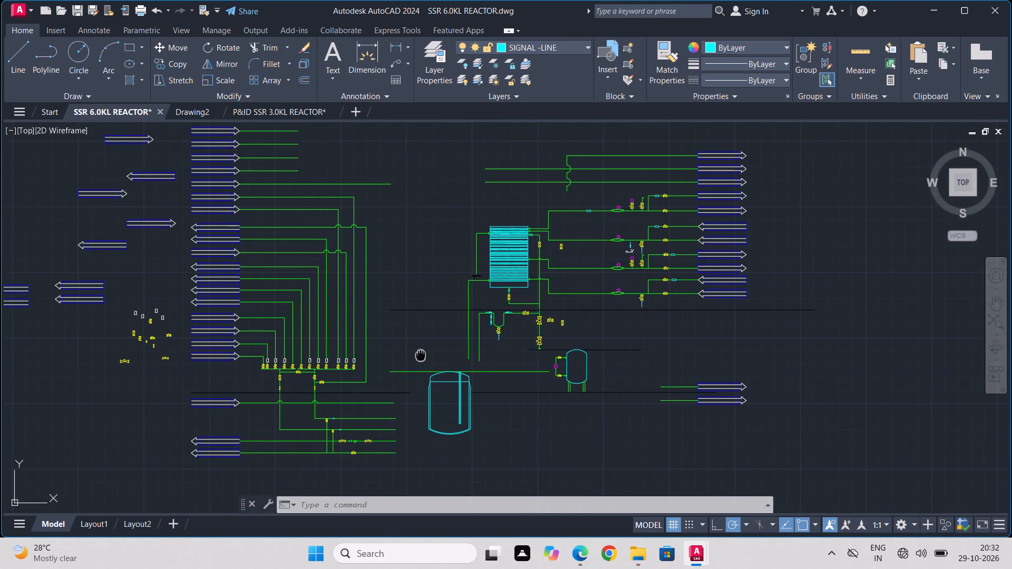
middle_drag(422, 354, 551, 229)
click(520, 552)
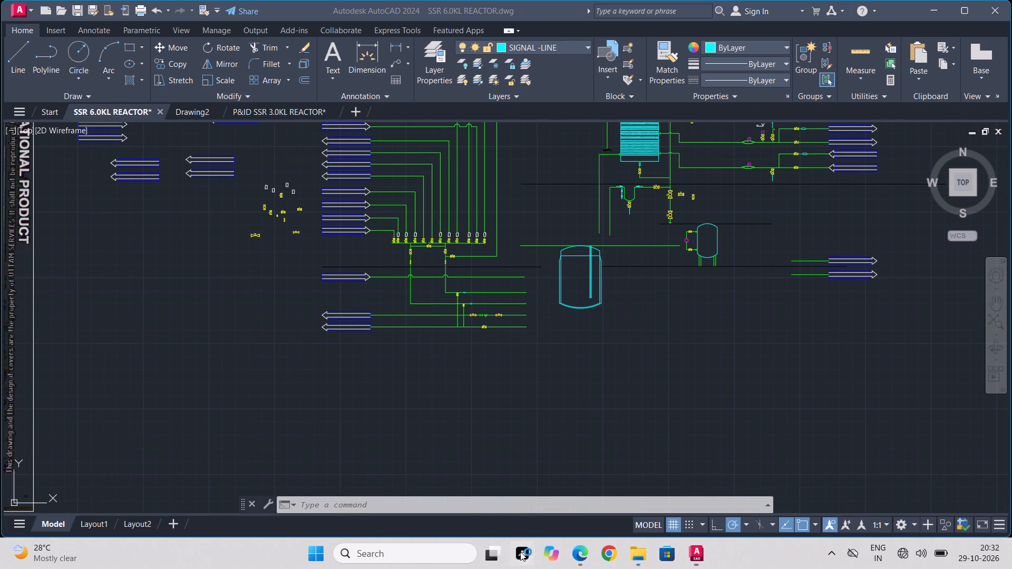
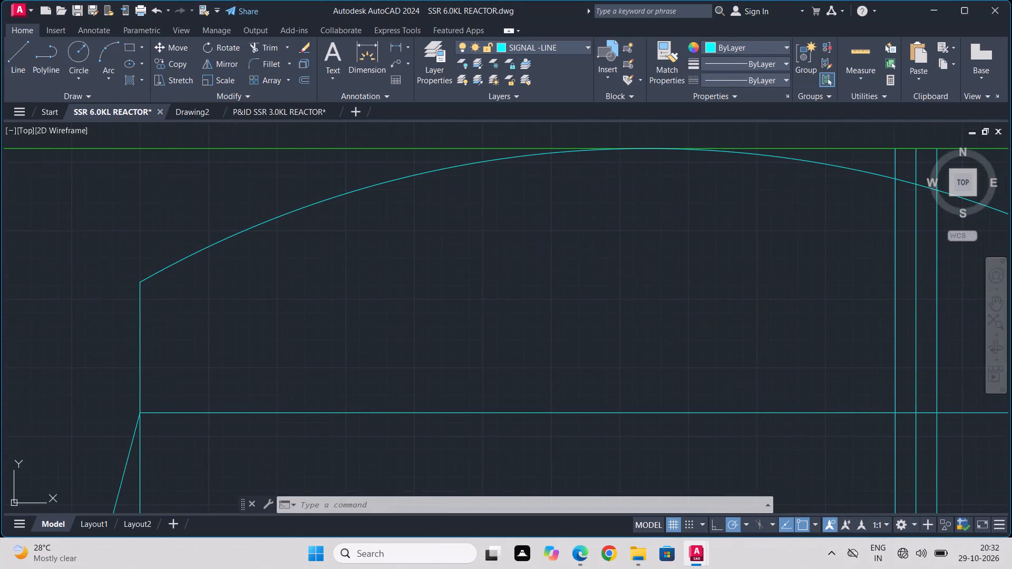
Draw a three-point arc capping the narrow vertical tube near the reactor vessel's top, peaking near the green horizontal line.
middle_drag(678, 202, 538, 261)
middle_drag(689, 254, 435, 298)
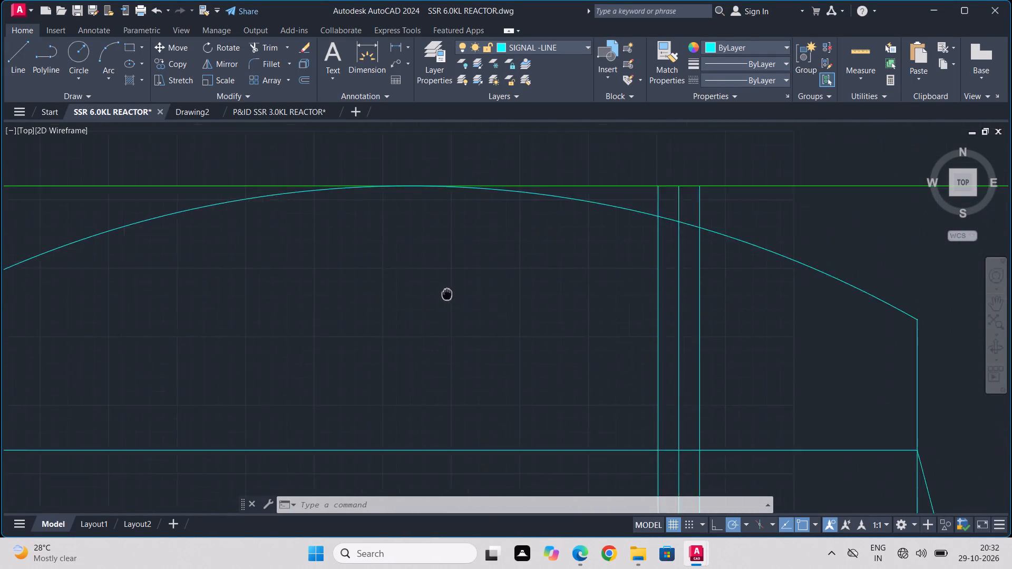
middle_drag(435, 298, 374, 313)
click(101, 48)
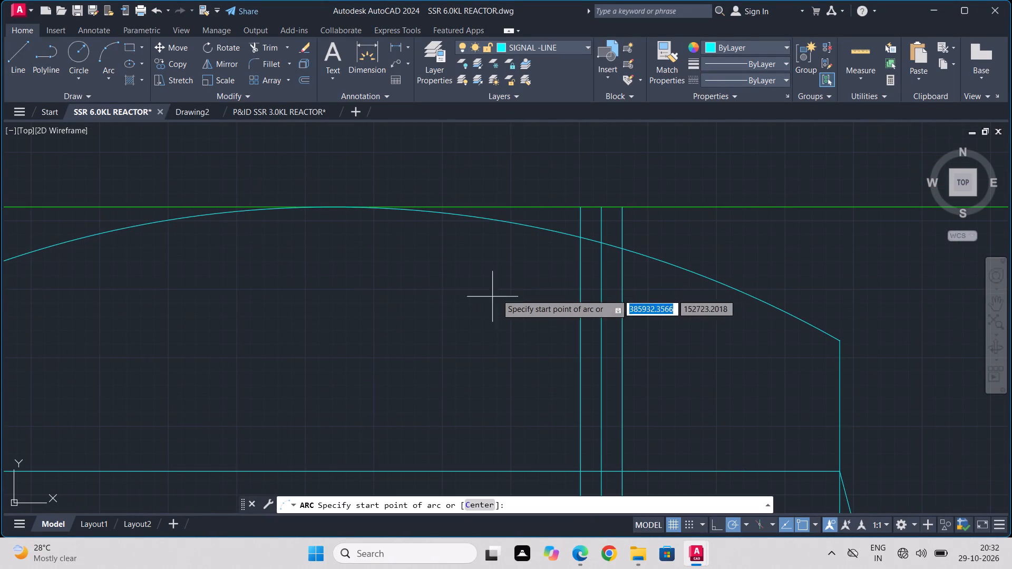
scroll(555, 254, up, 2)
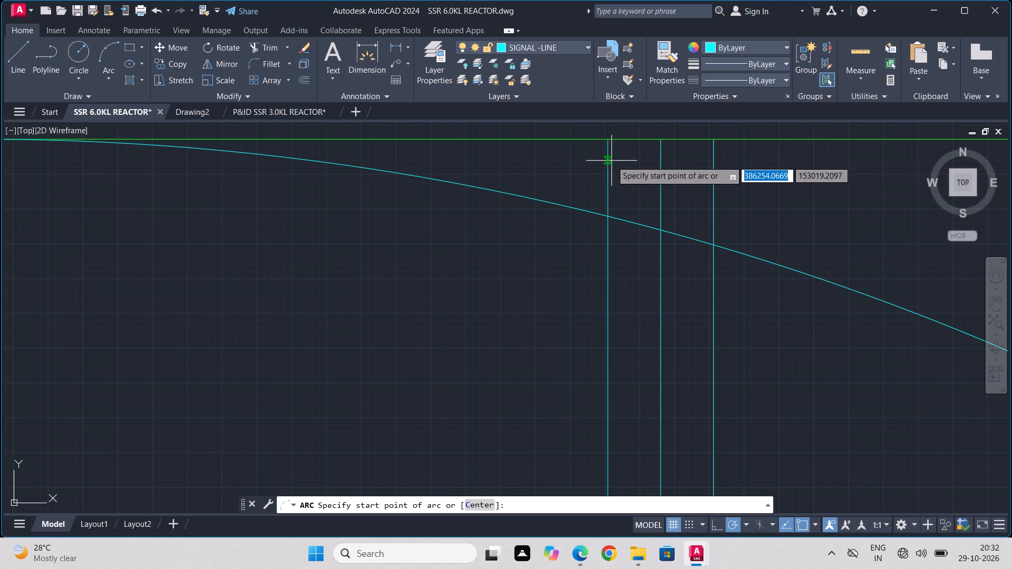
click(611, 176)
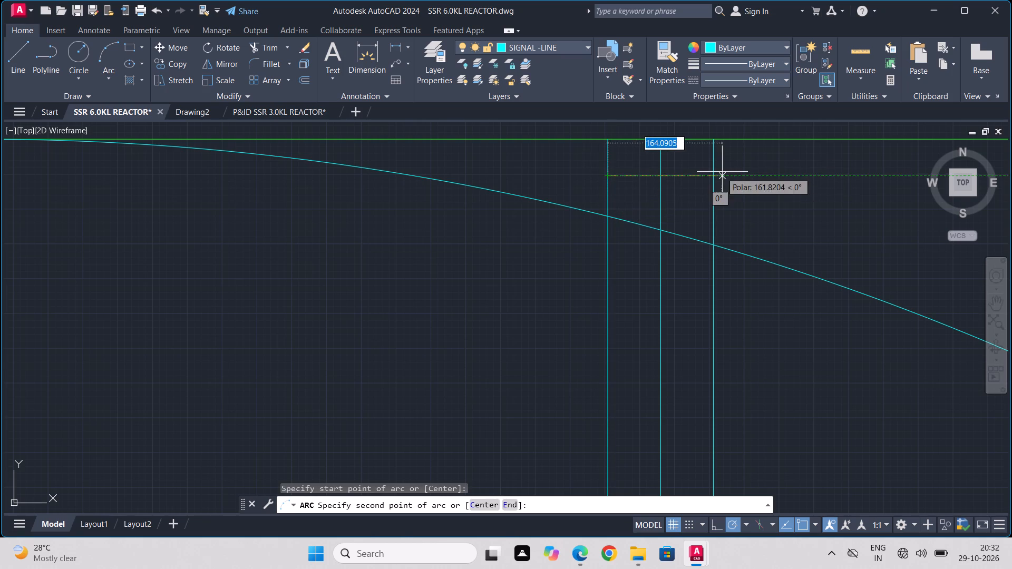
click(714, 173)
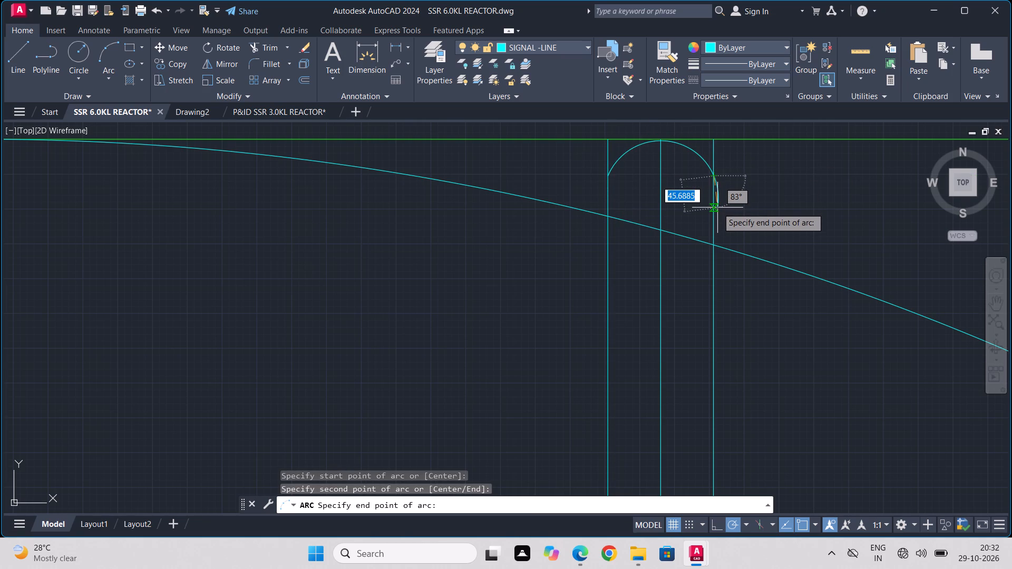
scroll(717, 207, up, 2)
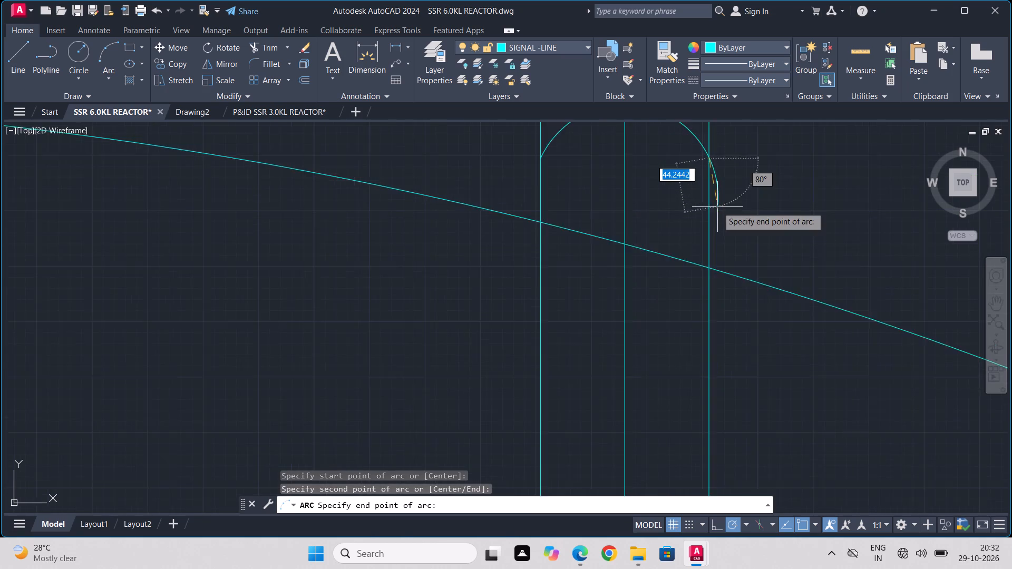
middle_drag(717, 210, 775, 422)
scroll(717, 213, up, 1)
scroll(776, 423, down, 1)
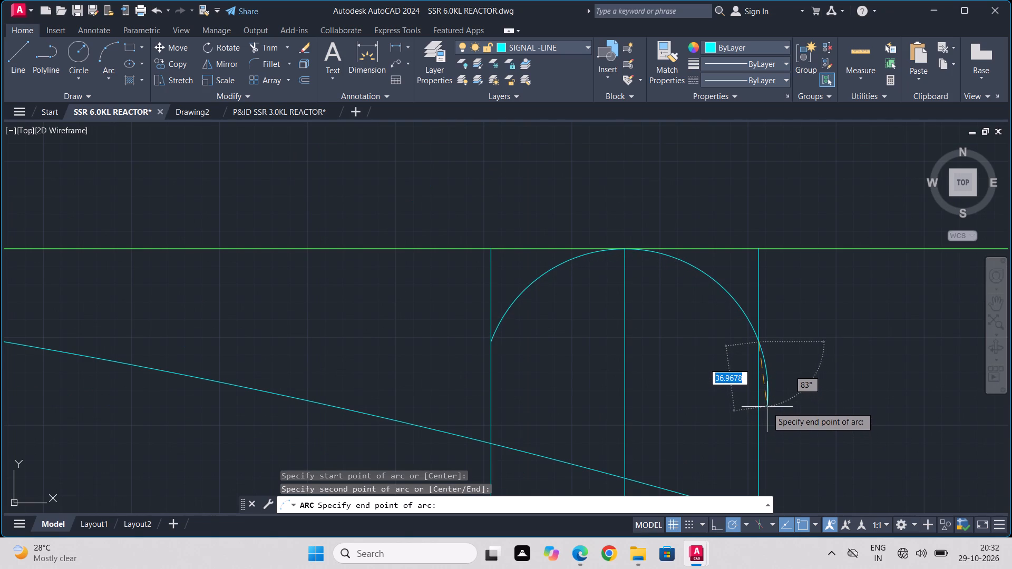
click(767, 407)
Trim the top arc's overshoot past the tube's outer line and both outer line ends projecting above the arc.
click(270, 45)
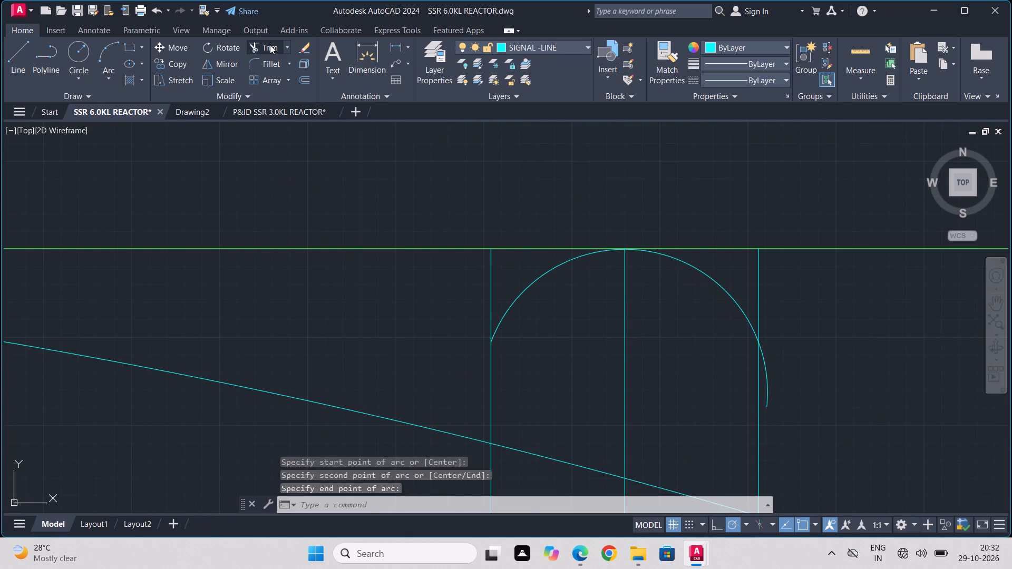
click(765, 370)
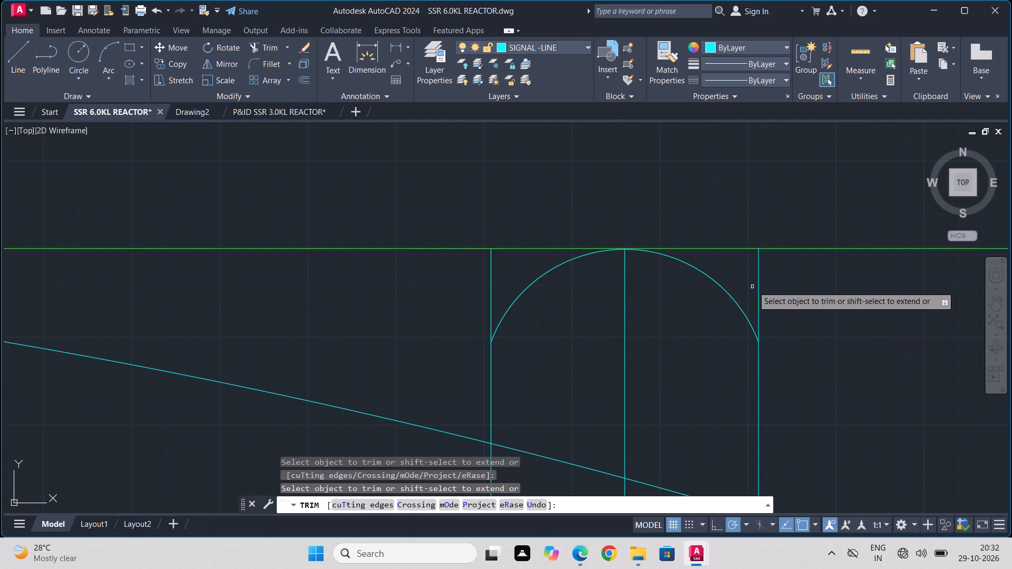
drag(754, 284, 765, 280)
drag(506, 260, 471, 282)
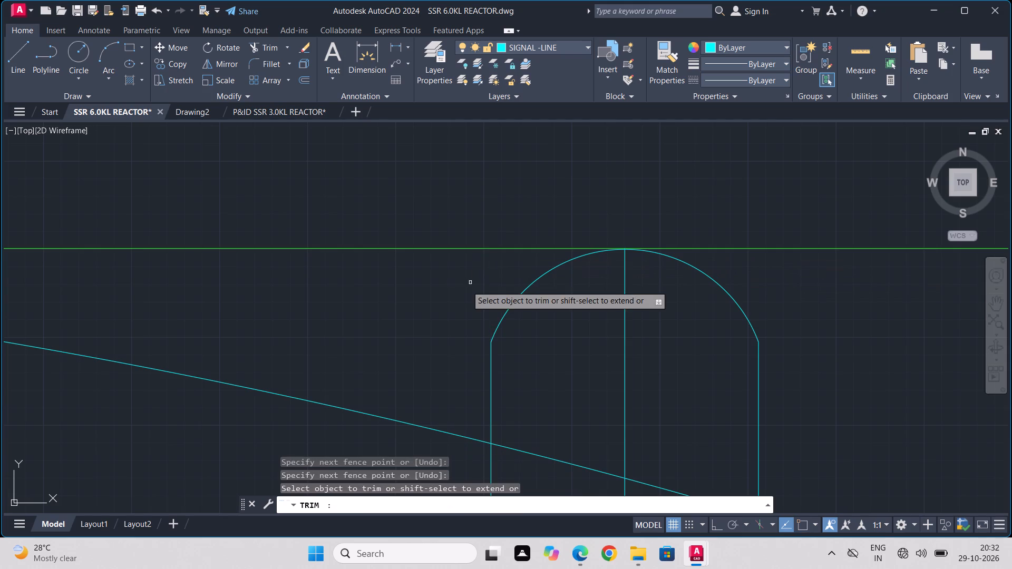
scroll(698, 355, down, 3)
scroll(826, 381, down, 3)
middle_drag(826, 381, 637, 228)
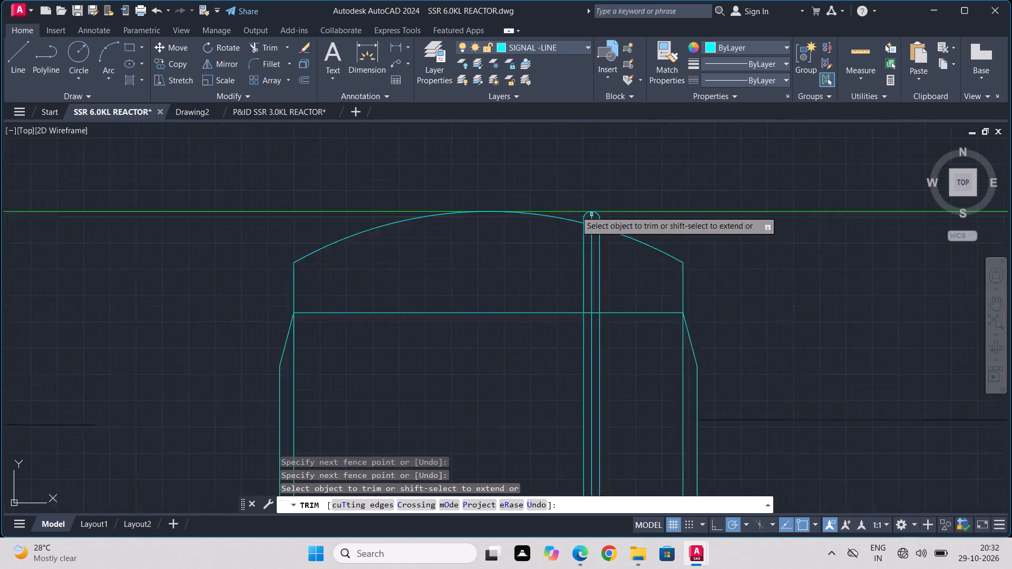
scroll(566, 209, down, 1)
scroll(670, 364, down, 2)
middle_drag(670, 364, 660, 223)
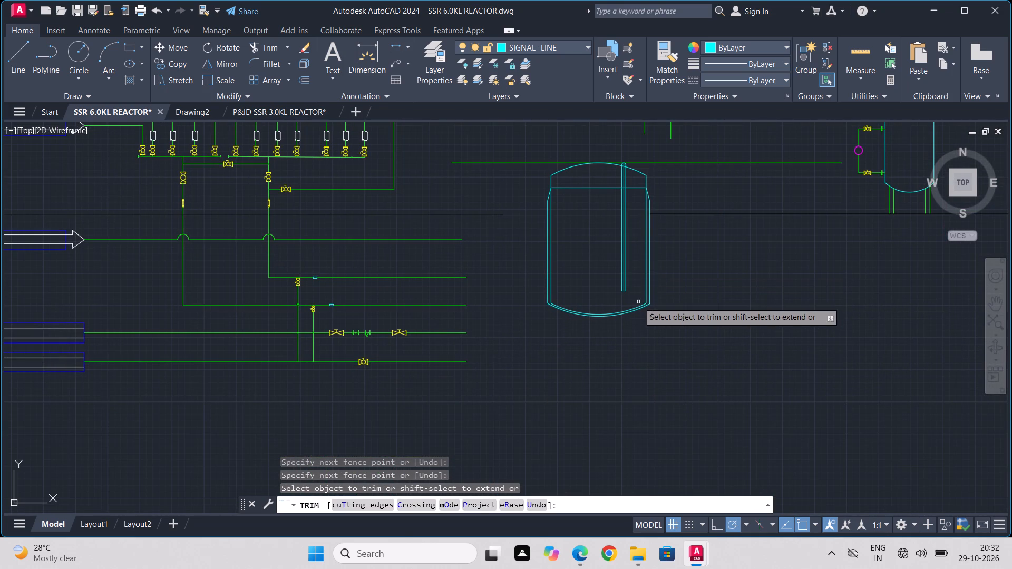
key(Escape)
Draw a shallow three-point arc through the bottom ends of the tube's two outer lines, bulging downward.
scroll(609, 280, up, 2)
click(112, 70)
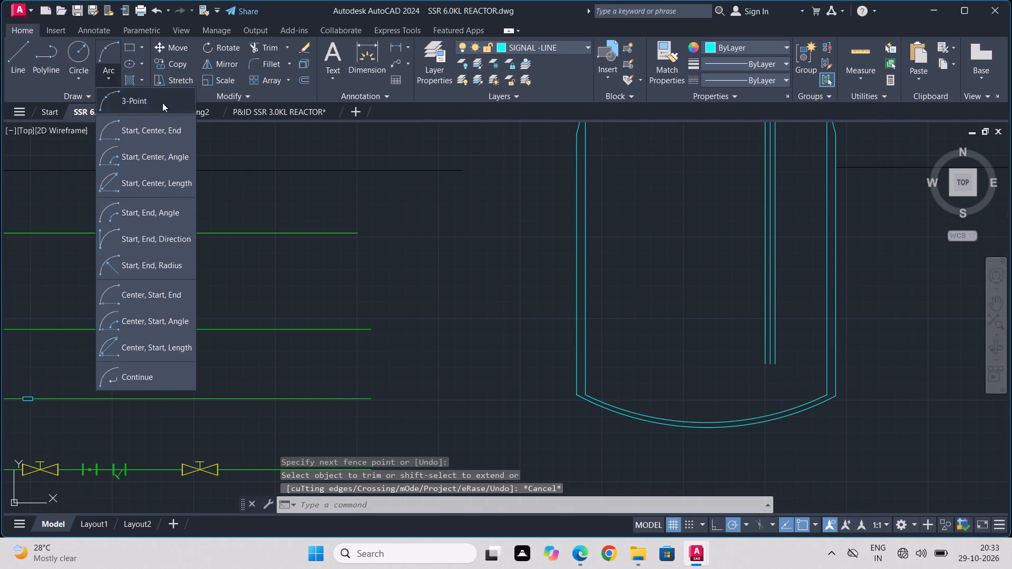
click(115, 54)
scroll(771, 354, up, 3)
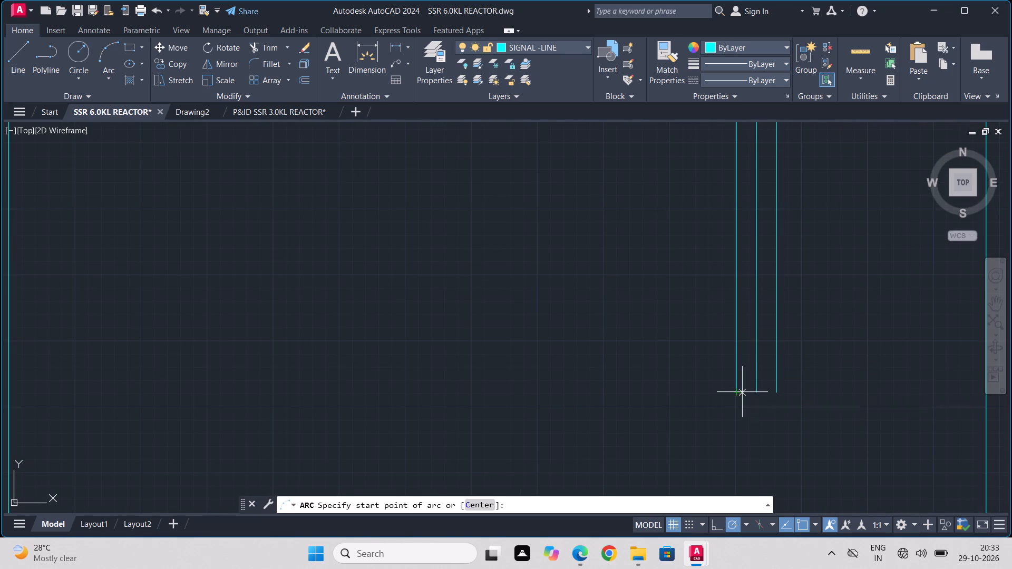
click(742, 389)
click(776, 391)
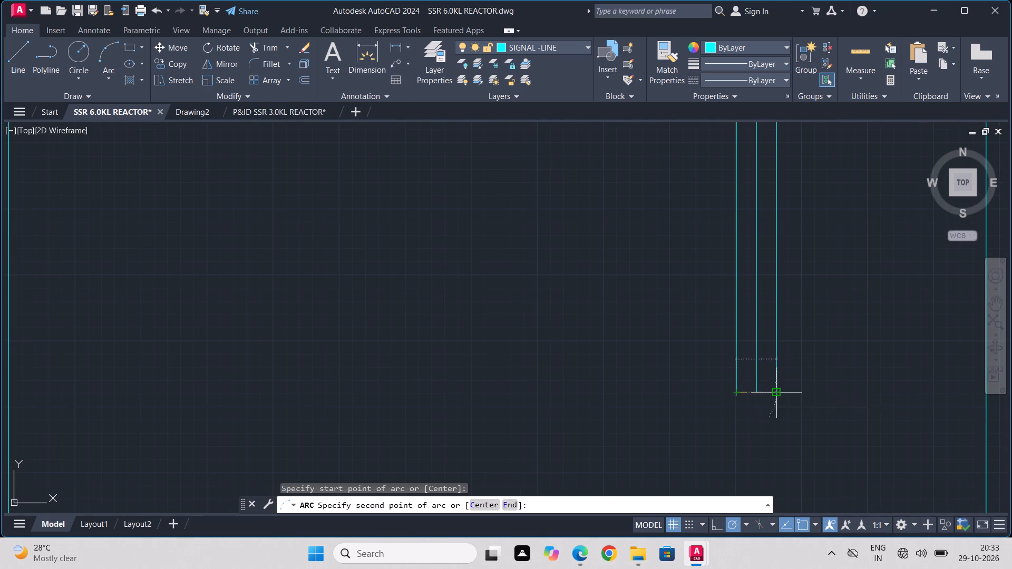
click(857, 303)
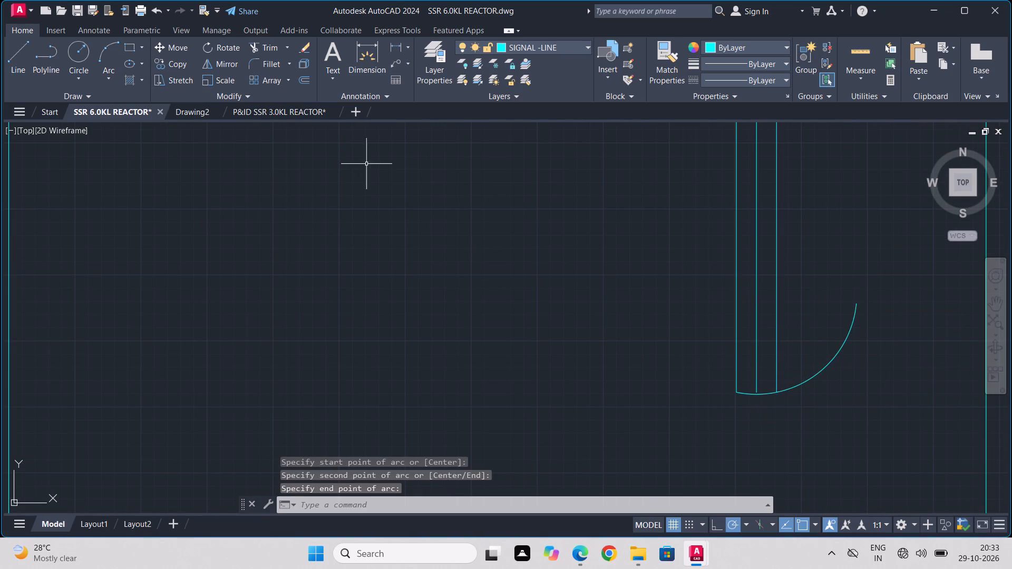
Trim the part of the bottom arc that extends beyond the tube's outer line.
click(273, 42)
drag(820, 321, 823, 332)
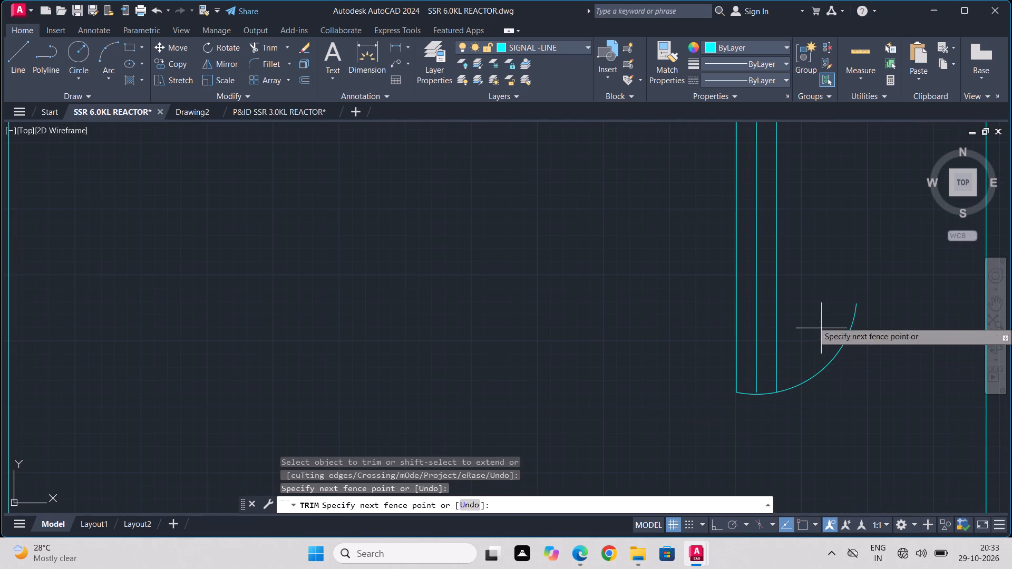
drag(823, 332, 841, 409)
scroll(780, 380, up, 4)
middle_drag(796, 440, 796, 438)
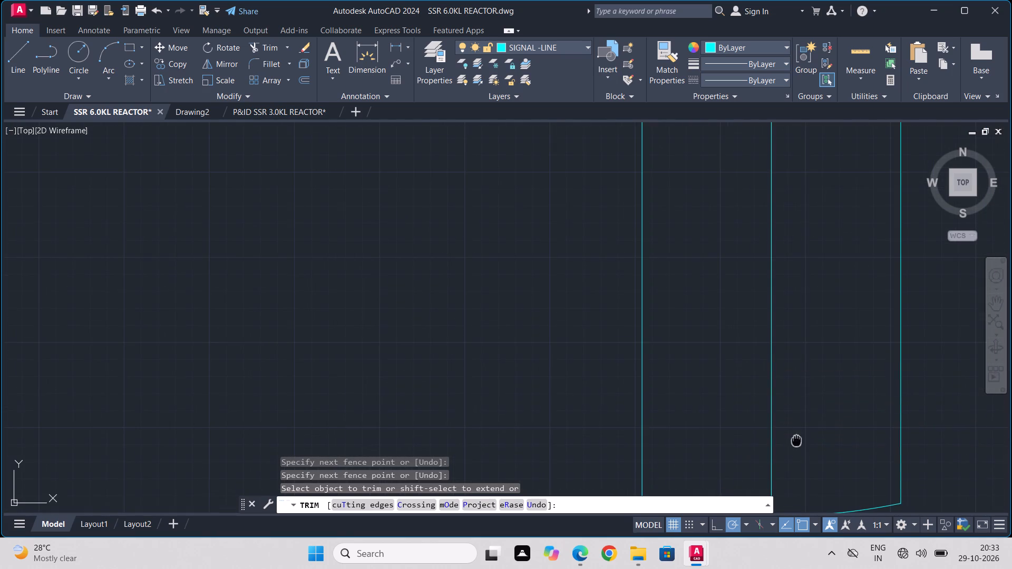
middle_drag(796, 438, 767, 300)
key(Escape)
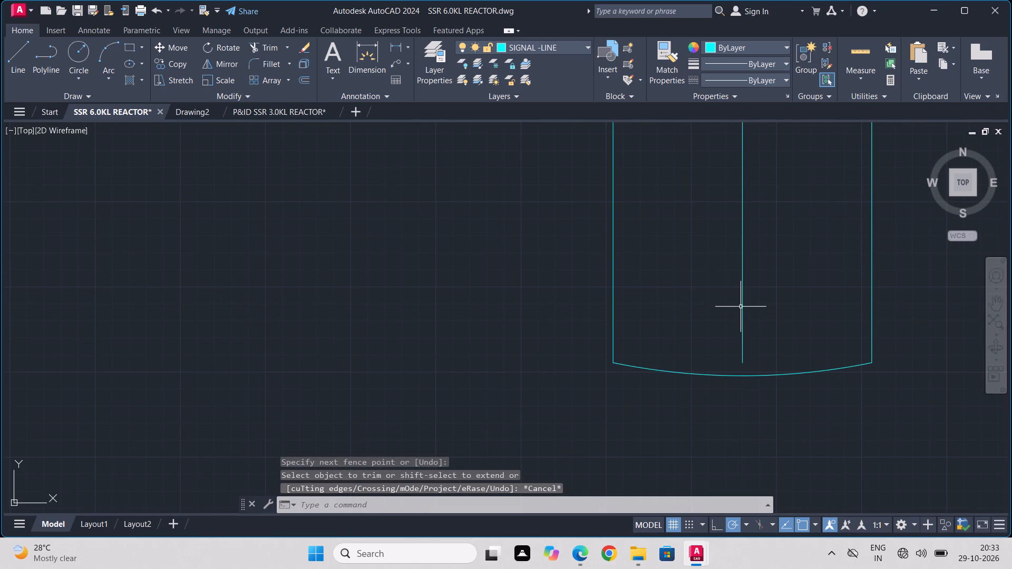
Stretch the tube's centre line down so its lower end meets the bottom arc.
drag(748, 299, 735, 326)
scroll(742, 362, up, 2)
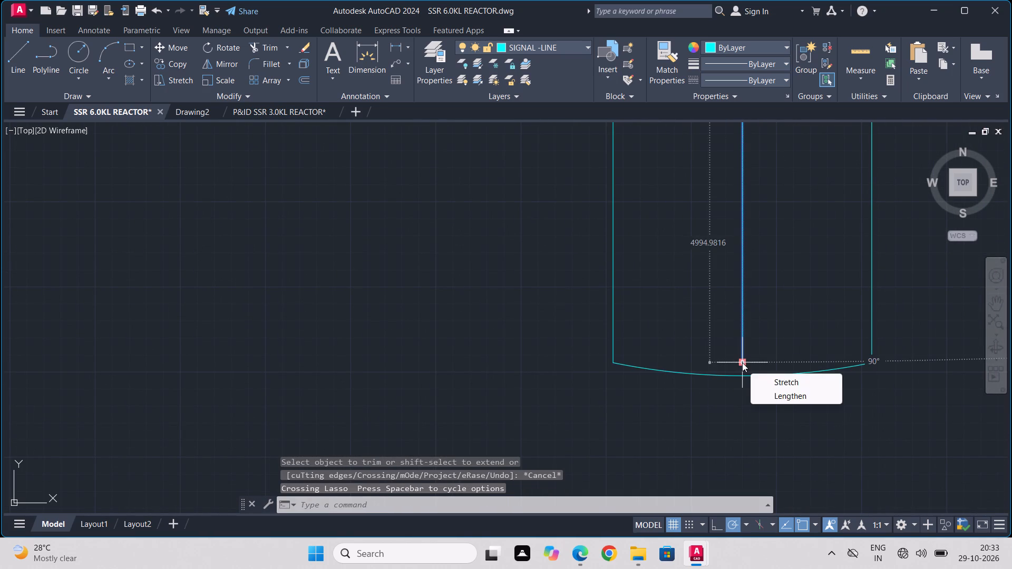
middle_drag(777, 364, 771, 290)
scroll(755, 290, up, 3)
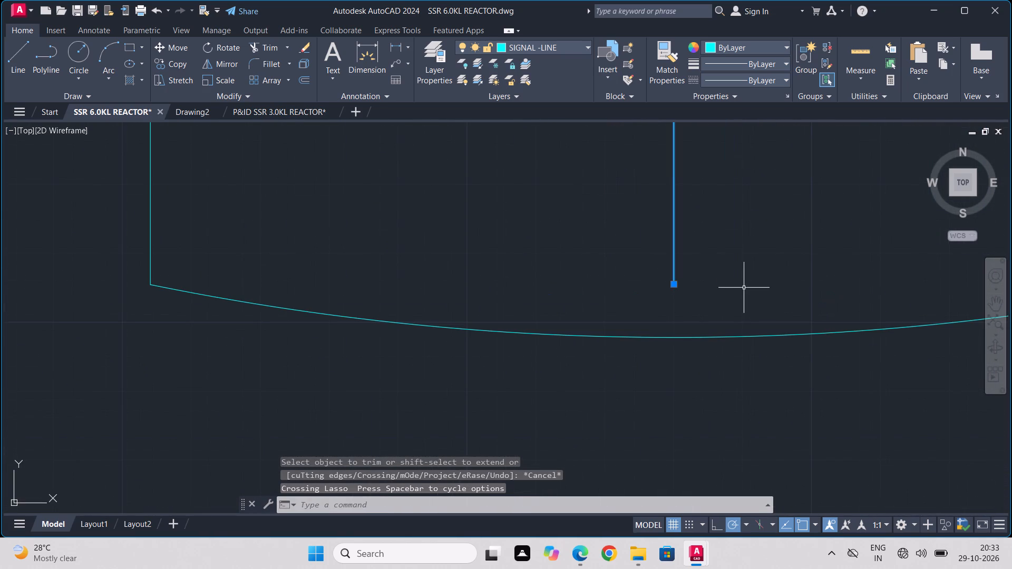
click(674, 280)
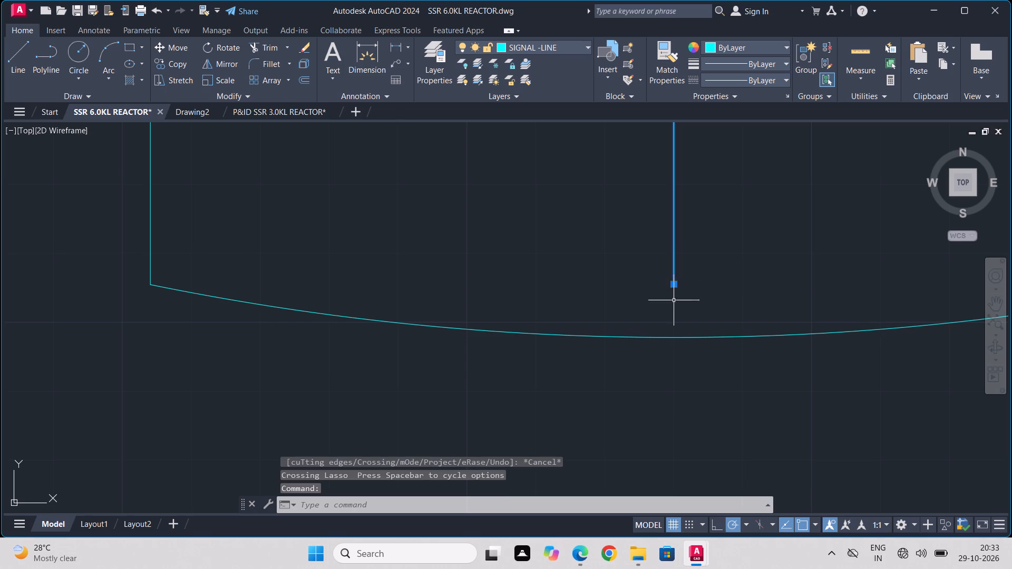
click(672, 280)
click(675, 285)
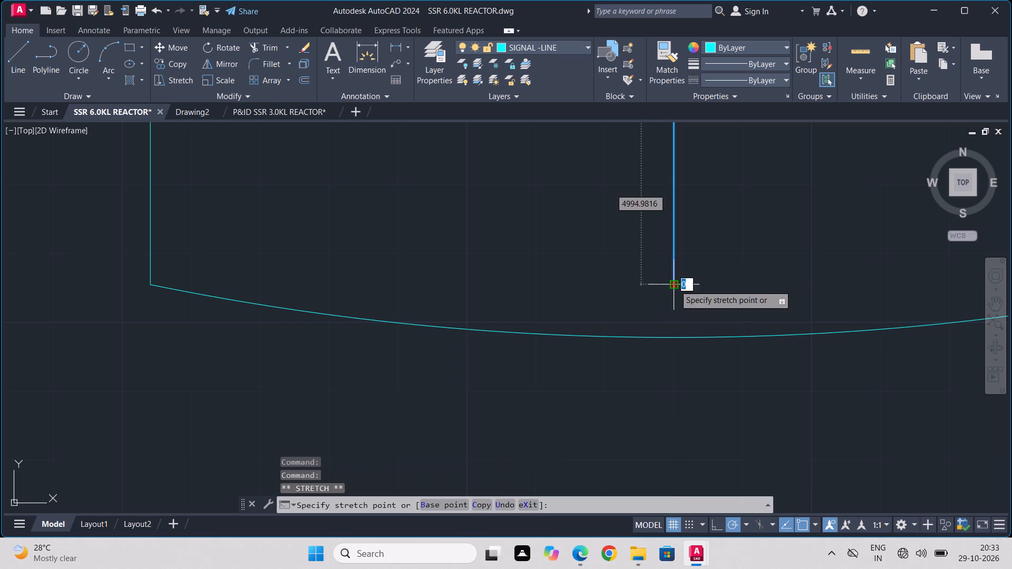
click(673, 336)
scroll(557, 390, up, 1)
scroll(554, 392, down, 2)
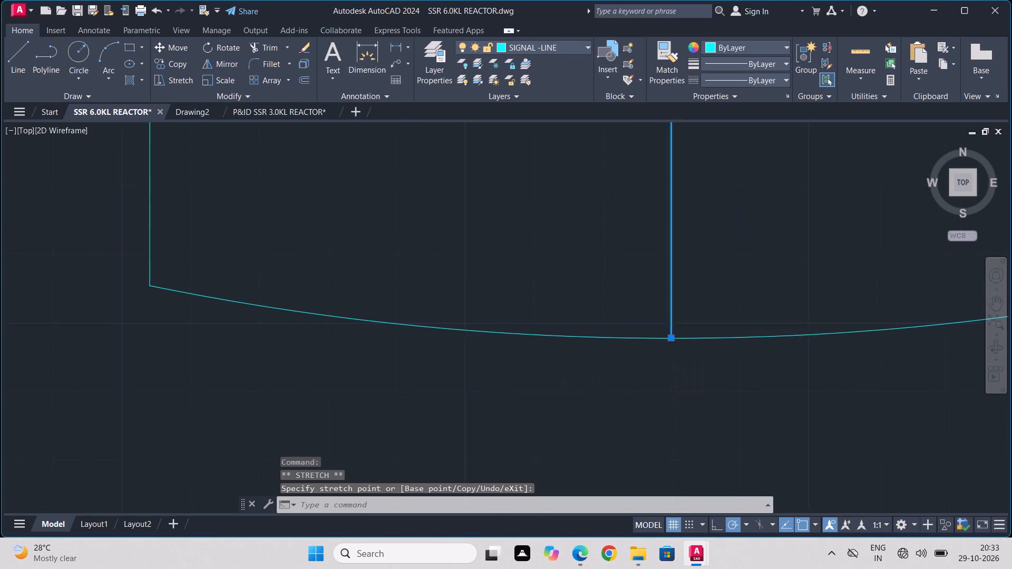
key(Escape)
Draw a horizontal line across the tube between its outer lines, a short distance above the bottom arc.
scroll(641, 311, down, 2)
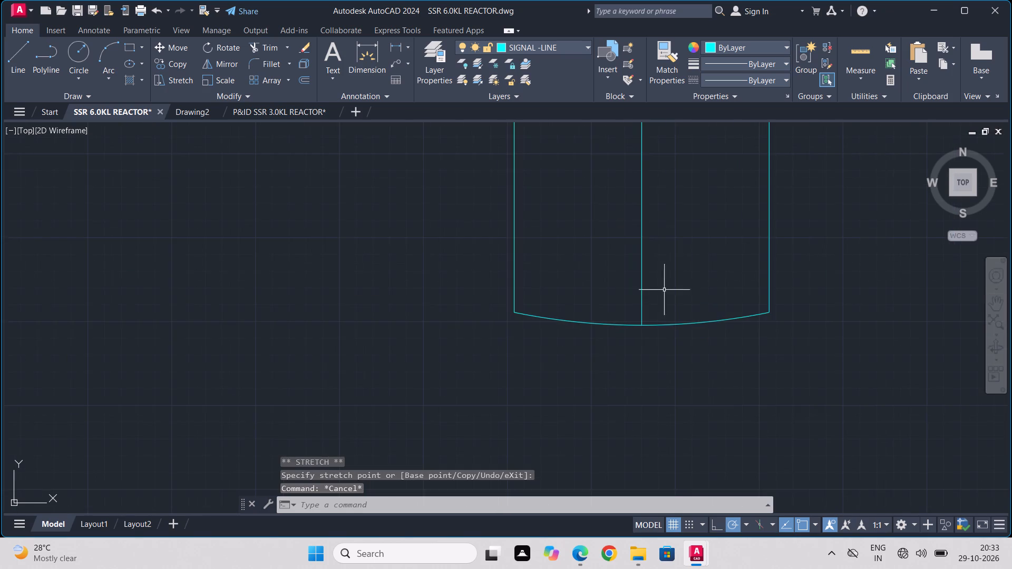
scroll(707, 266, down, 3)
middle_drag(708, 266, 679, 411)
scroll(679, 412, down, 1)
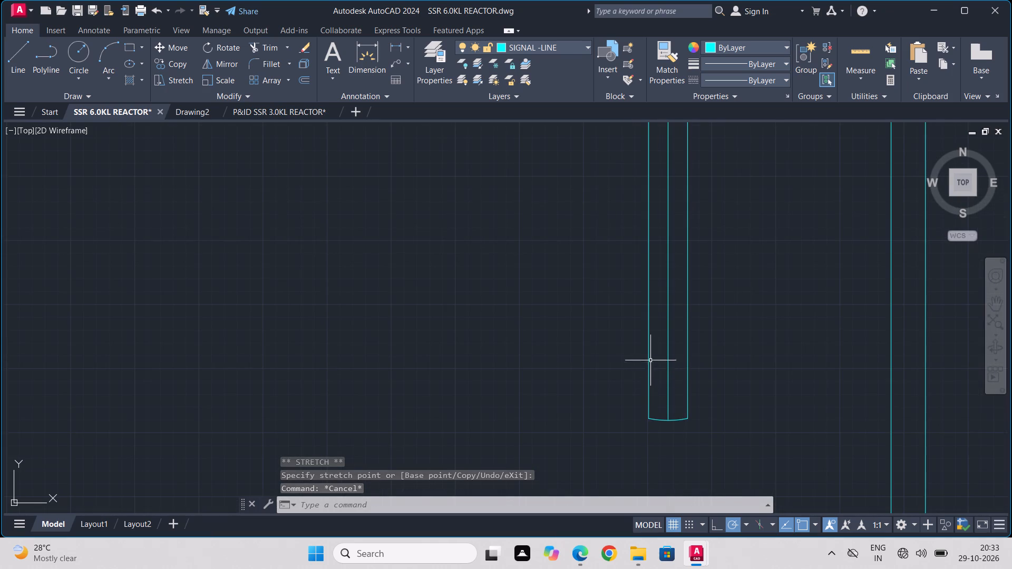
scroll(646, 339, up, 1)
click(18, 53)
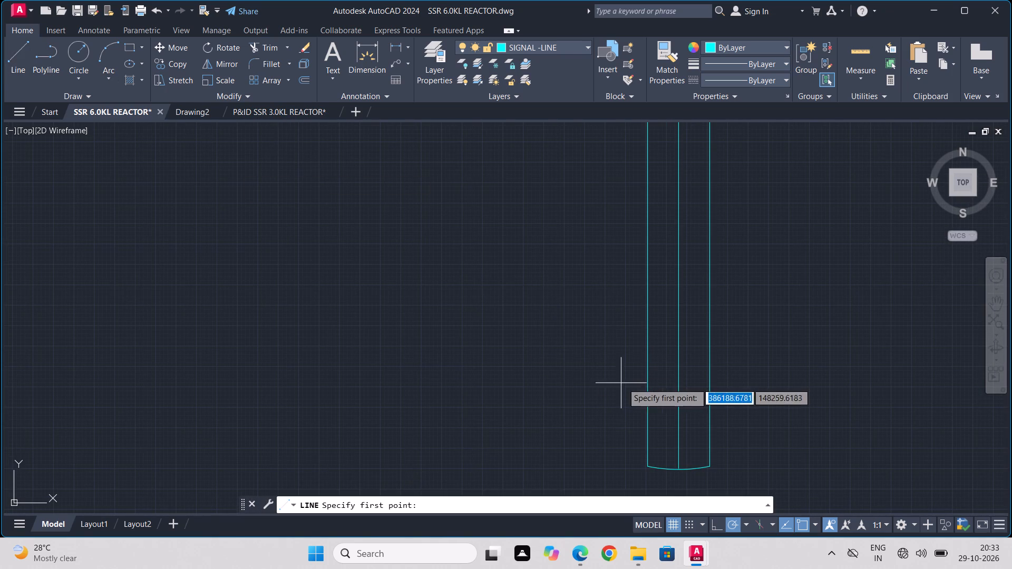
scroll(640, 370, up, 1)
middle_drag(665, 394, 648, 293)
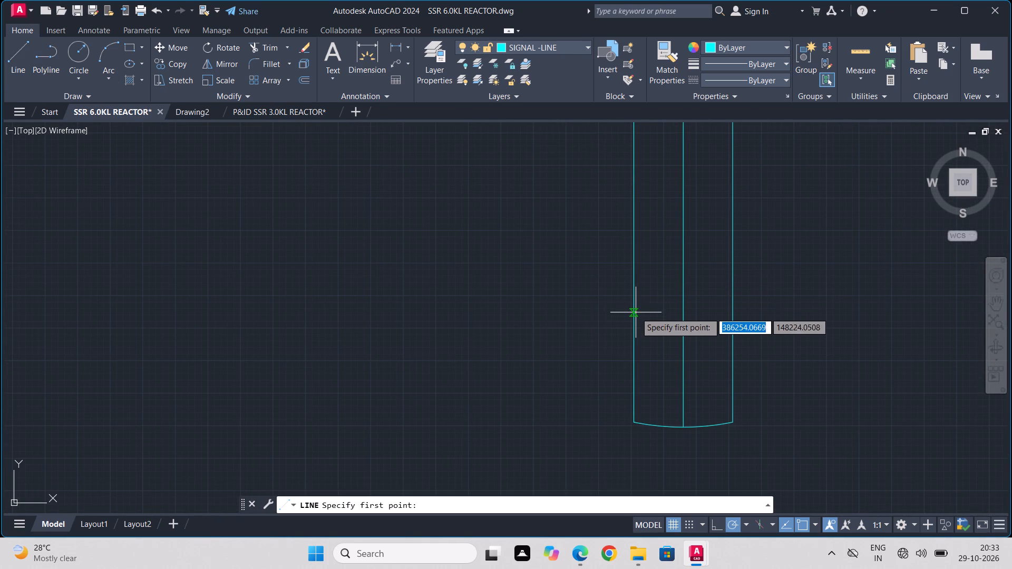
click(634, 264)
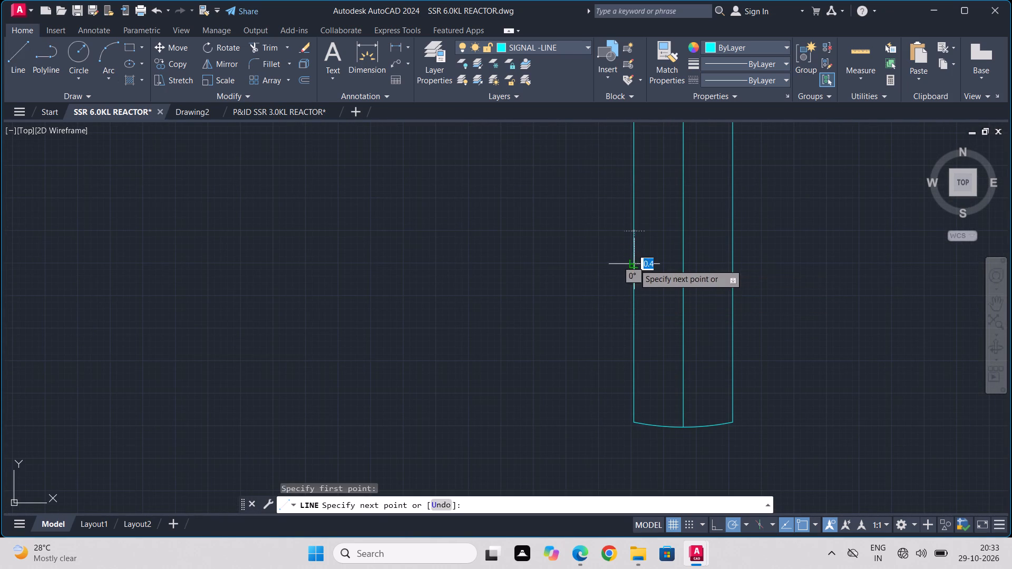
click(731, 261)
key(Escape)
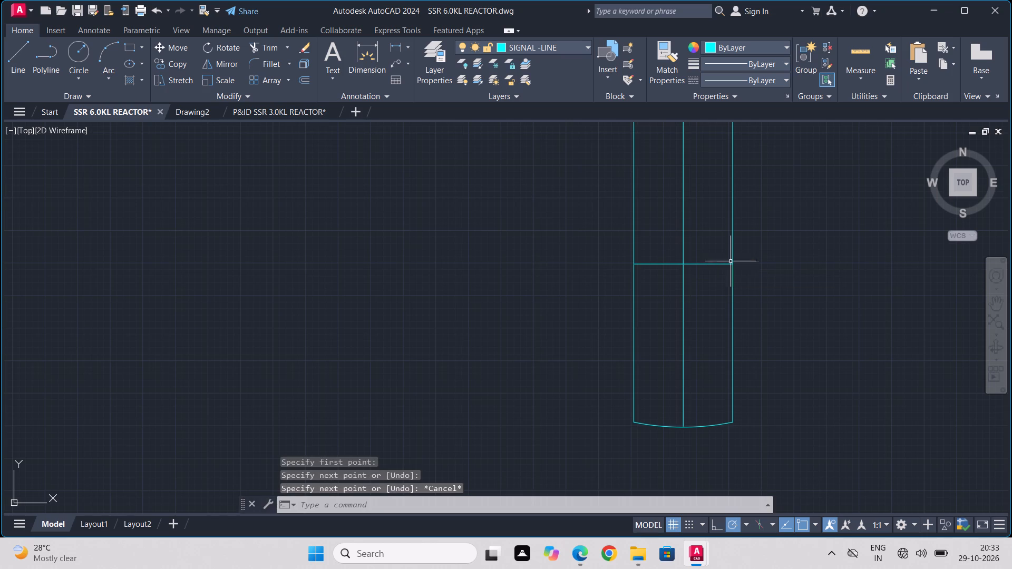
Draw a three-point arc from the horizontal line's left end through the centre line's lower end, curving outward below the tube.
click(101, 54)
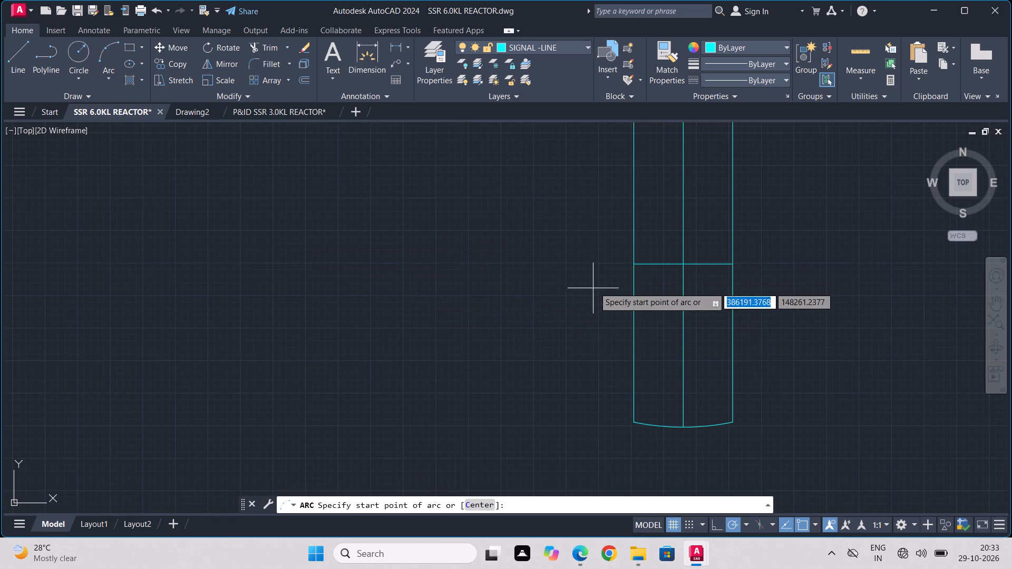
click(632, 267)
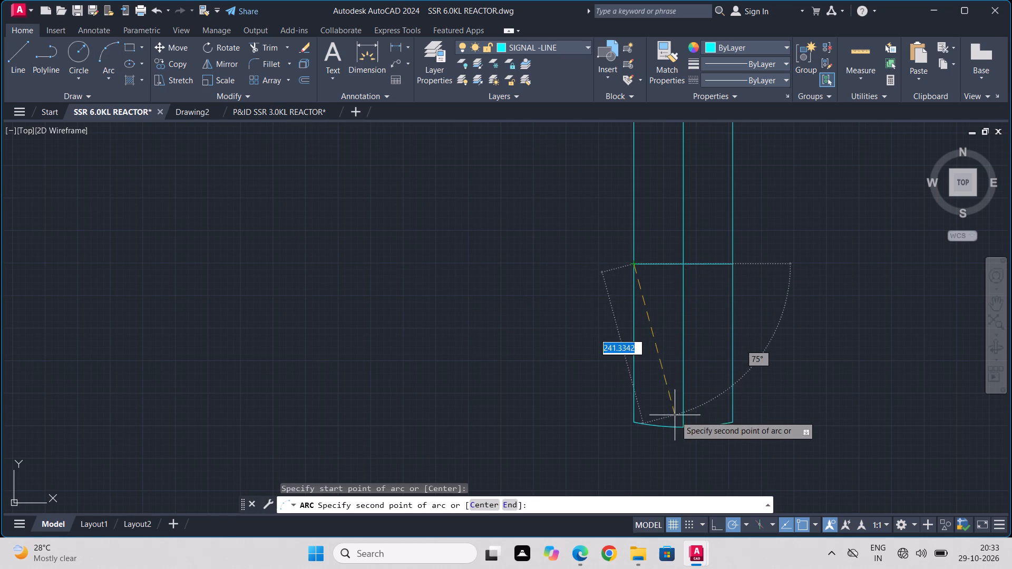
click(683, 427)
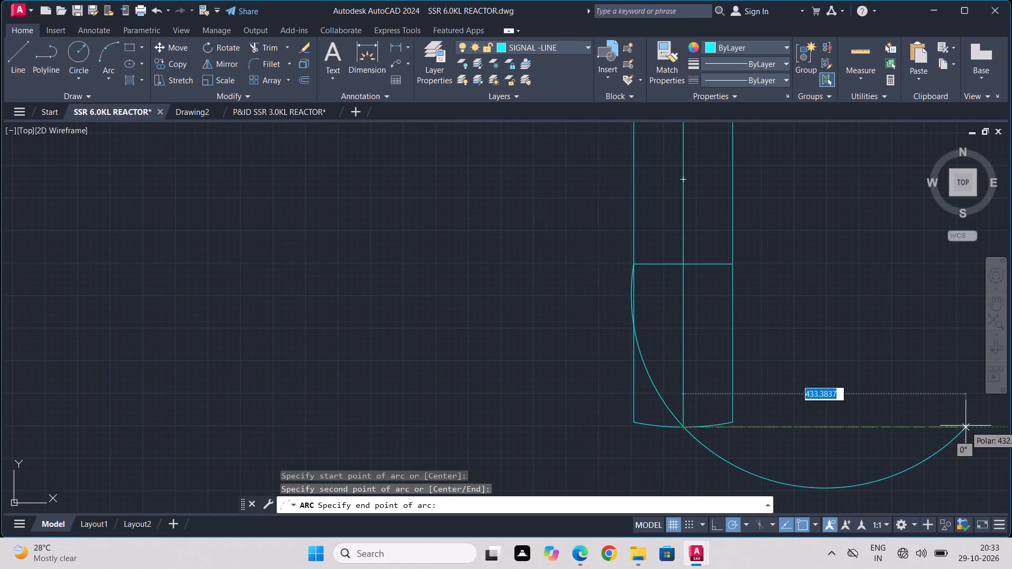
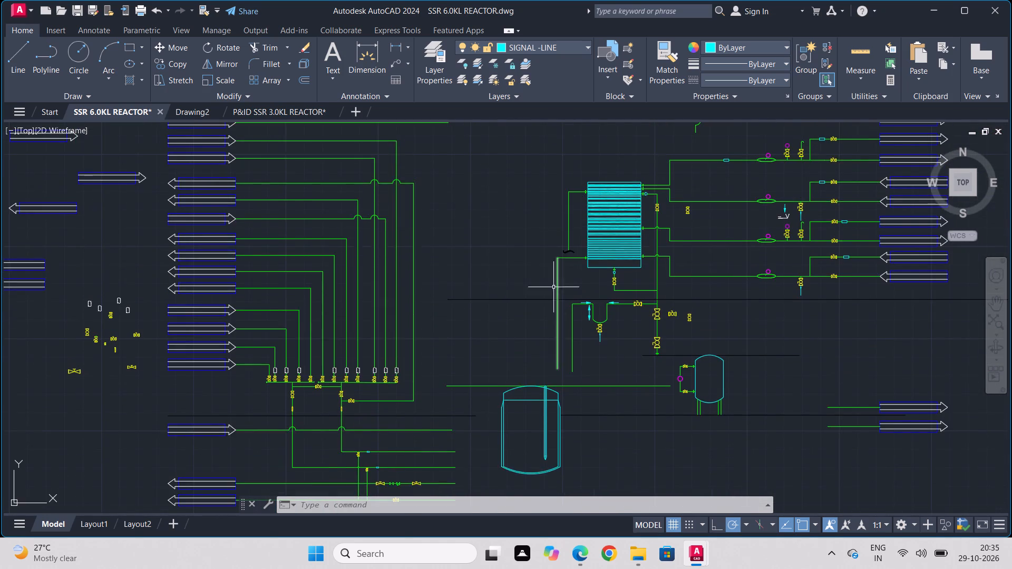
Draw a short vertical line crossing the reactor vessel's top dome, slightly right of the dome's crown.
scroll(549, 243, up, 2)
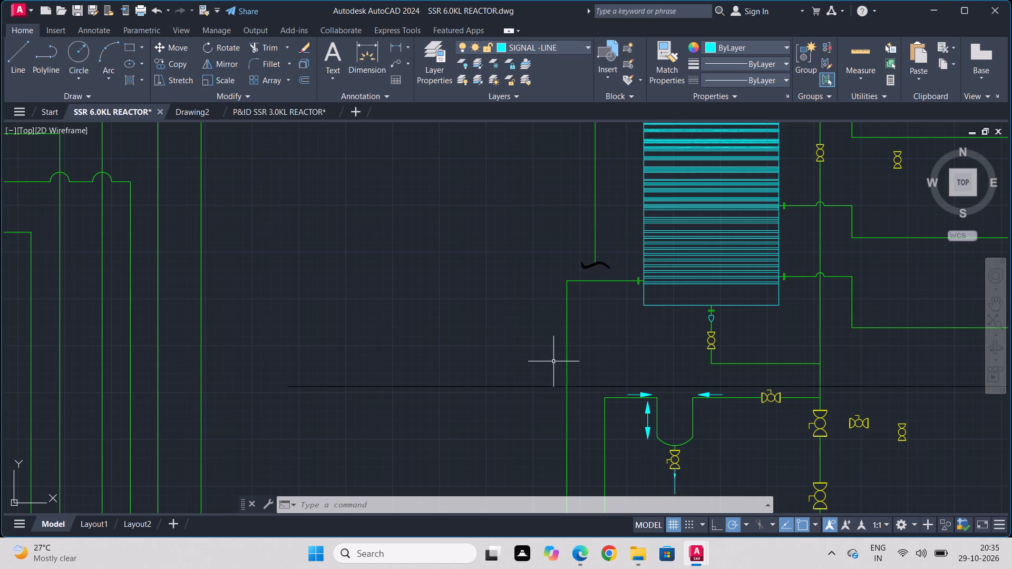
middle_drag(532, 386, 758, 220)
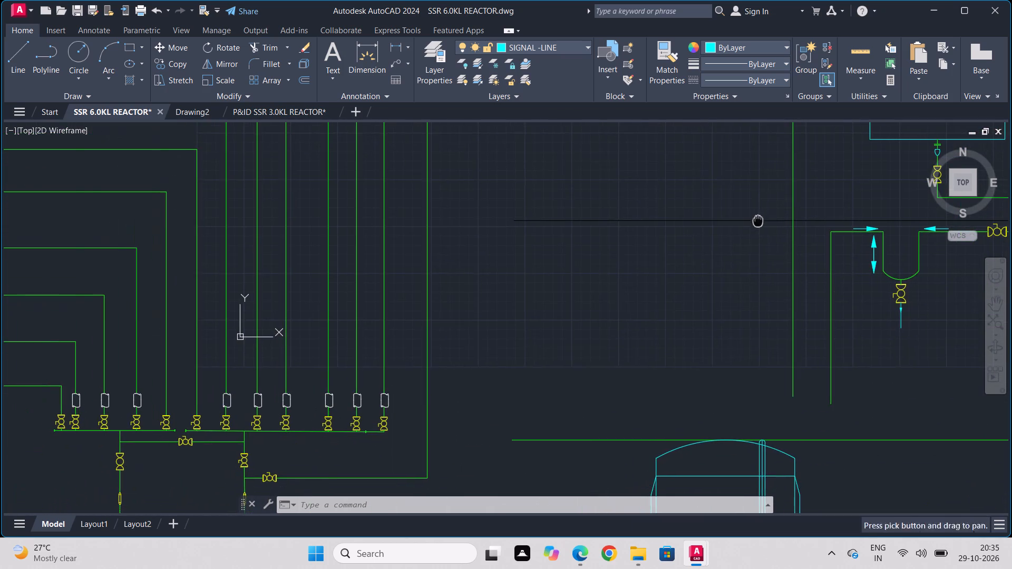
middle_drag(731, 417, 693, 274)
scroll(630, 300, up, 3)
middle_drag(726, 321, 714, 320)
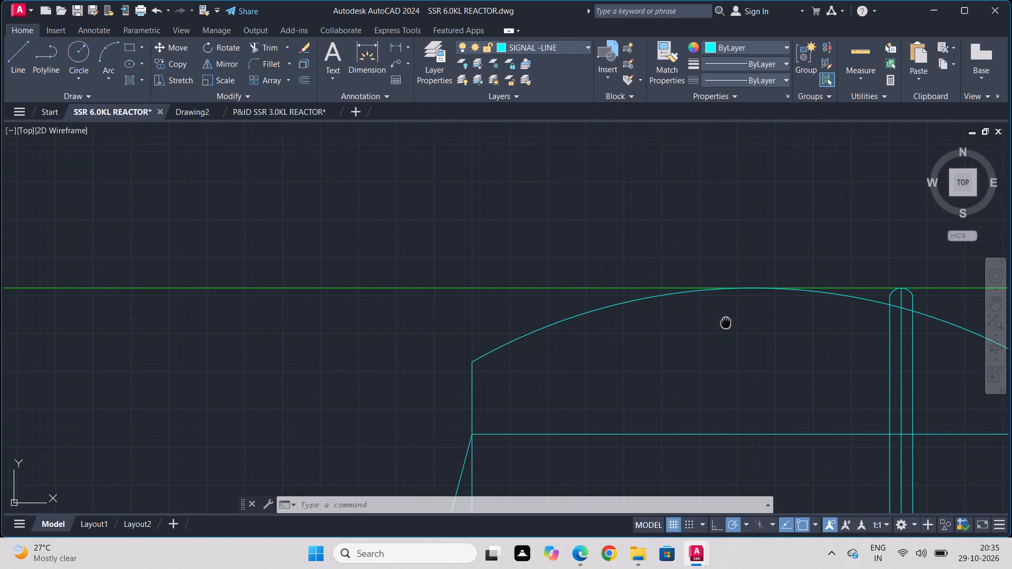
middle_drag(714, 320, 520, 305)
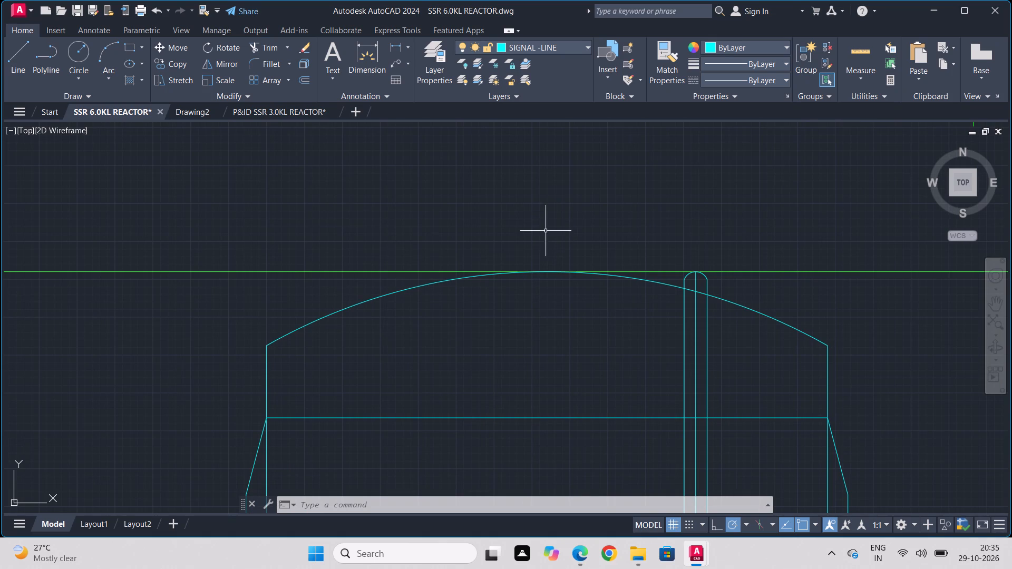
middle_drag(544, 232, 531, 312)
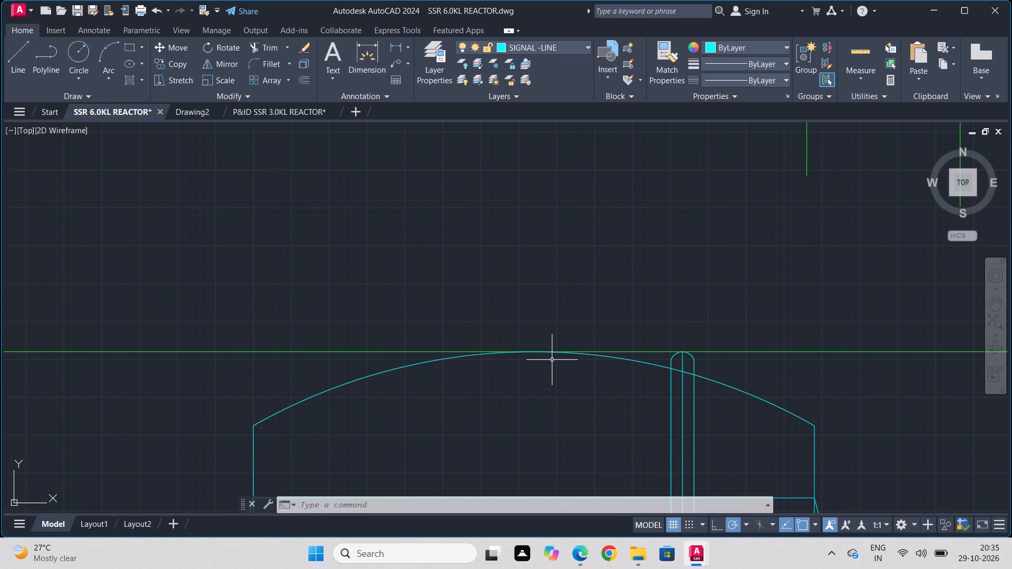
key(l)
key(Return)
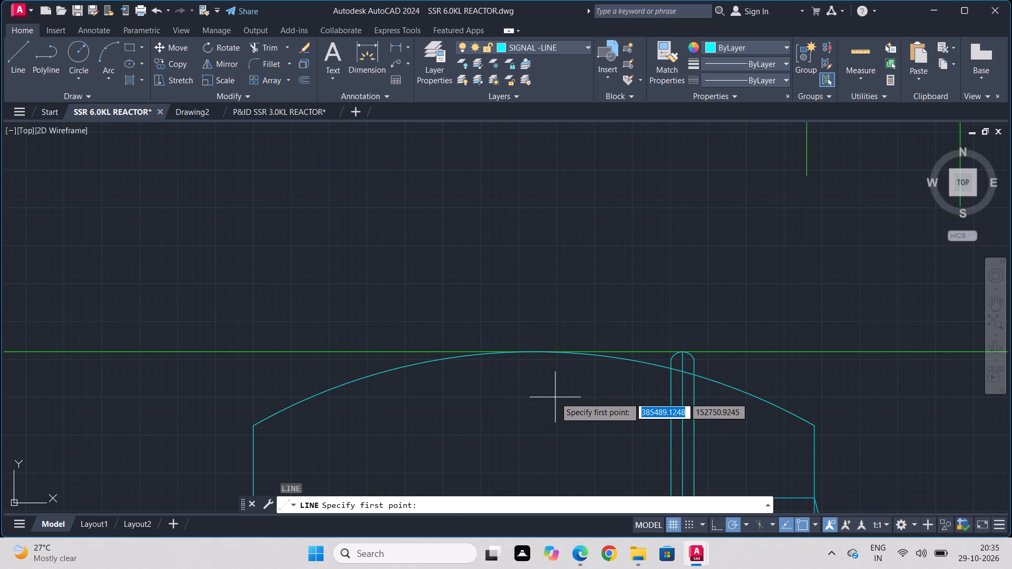
drag(555, 397, 557, 360)
click(557, 327)
key(Escape)
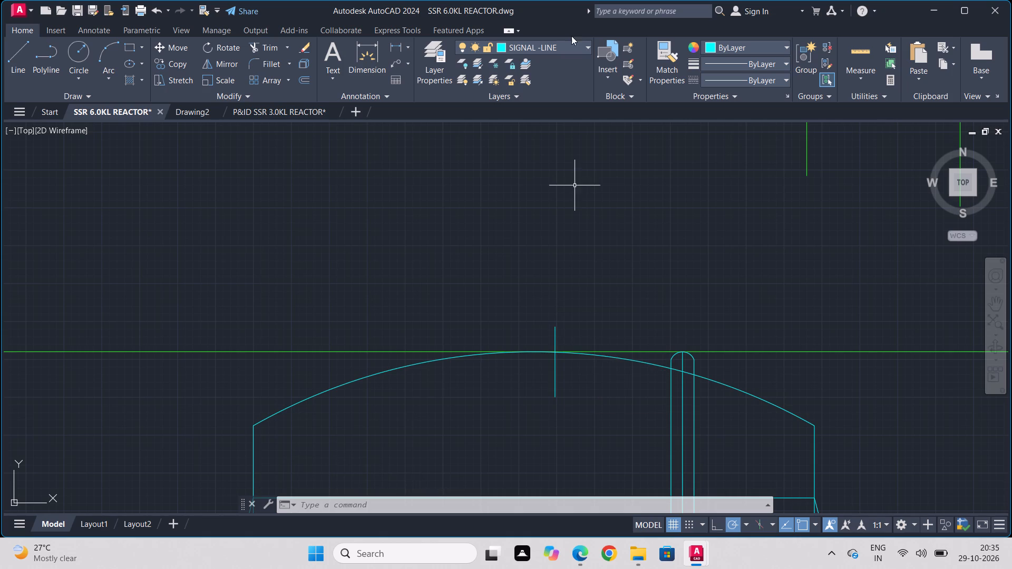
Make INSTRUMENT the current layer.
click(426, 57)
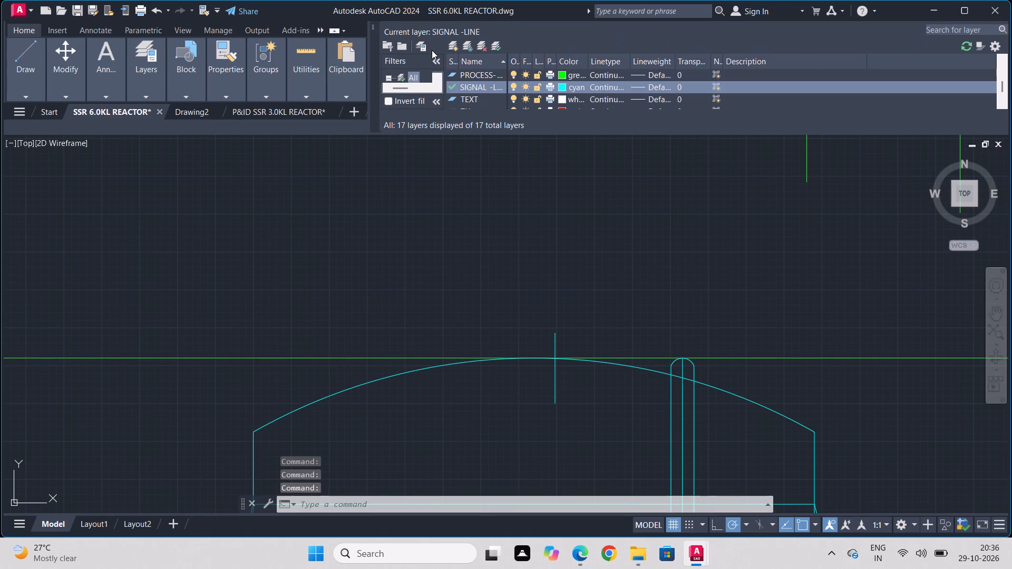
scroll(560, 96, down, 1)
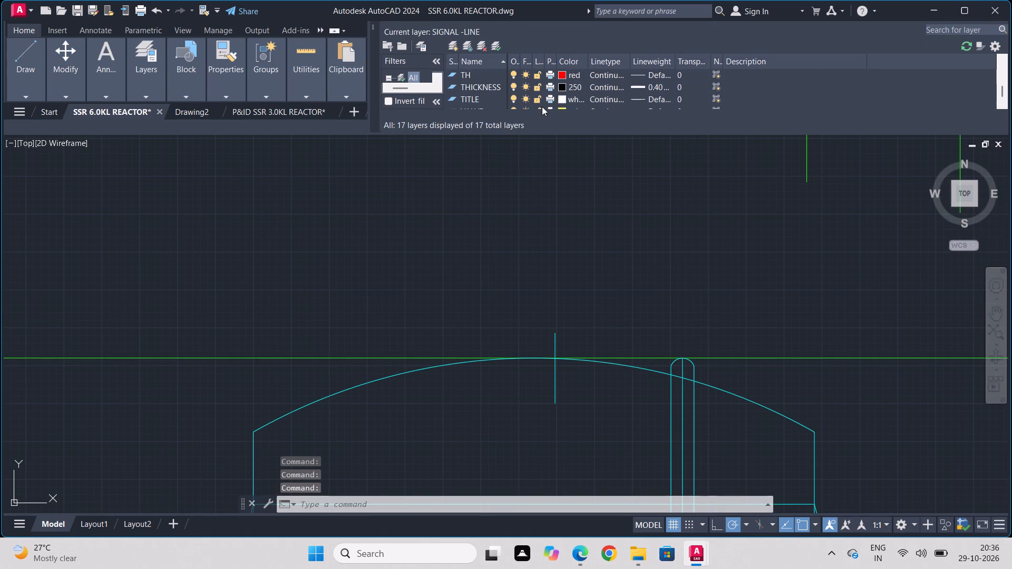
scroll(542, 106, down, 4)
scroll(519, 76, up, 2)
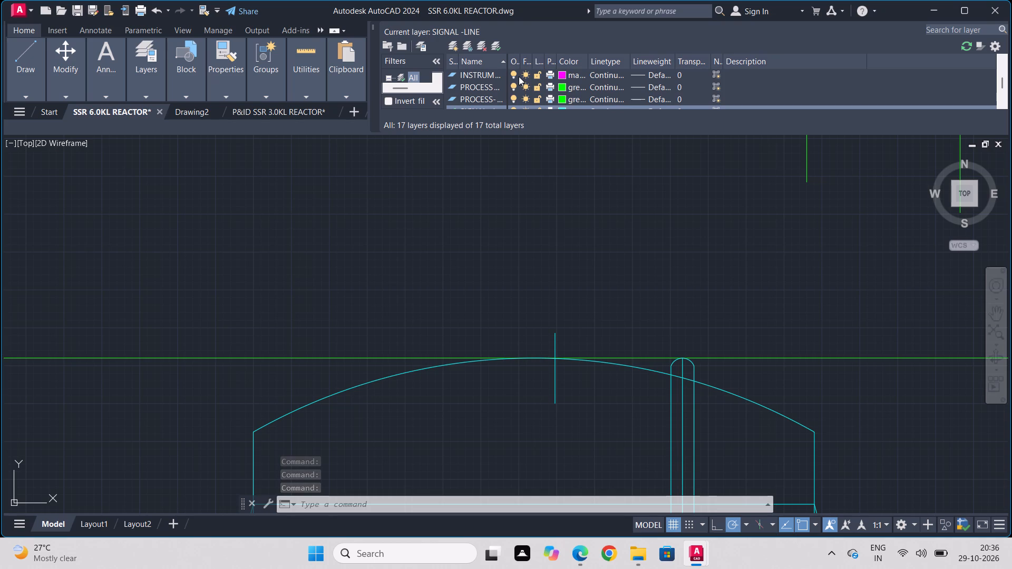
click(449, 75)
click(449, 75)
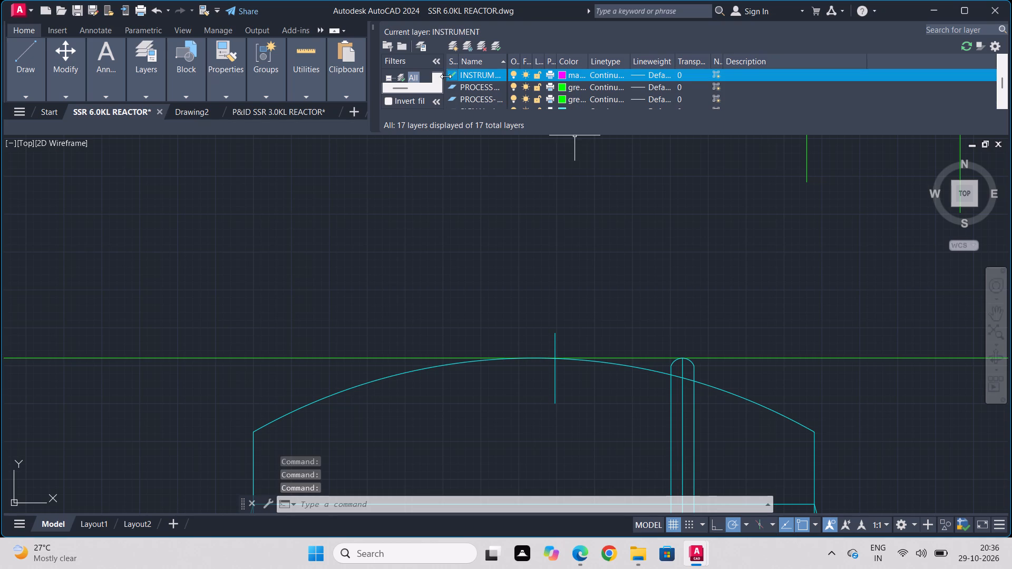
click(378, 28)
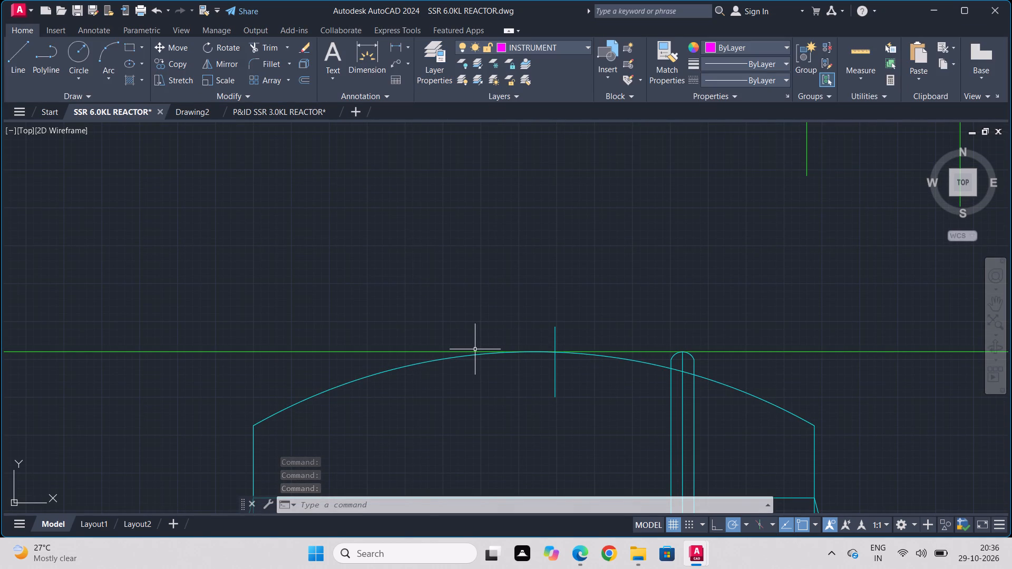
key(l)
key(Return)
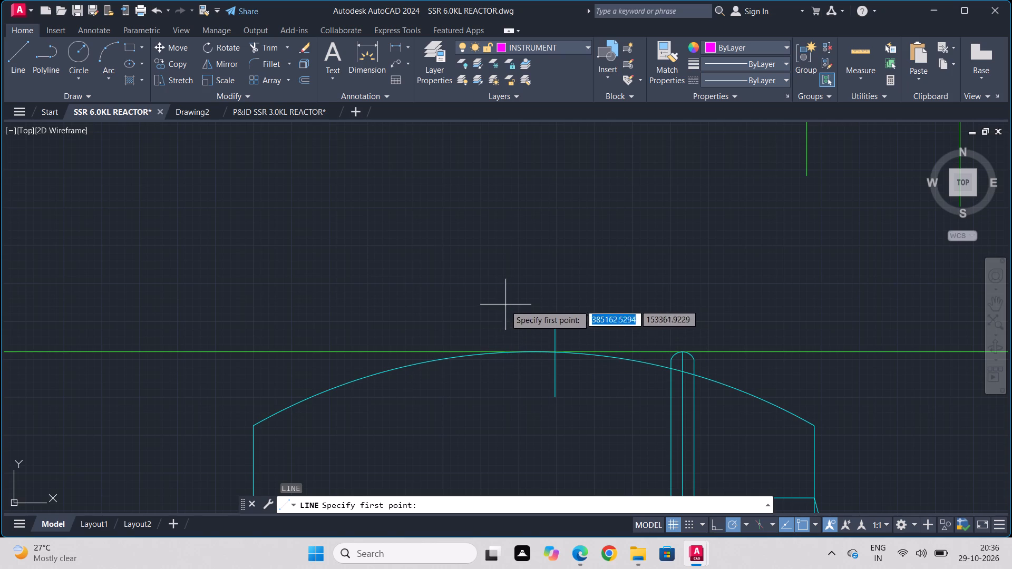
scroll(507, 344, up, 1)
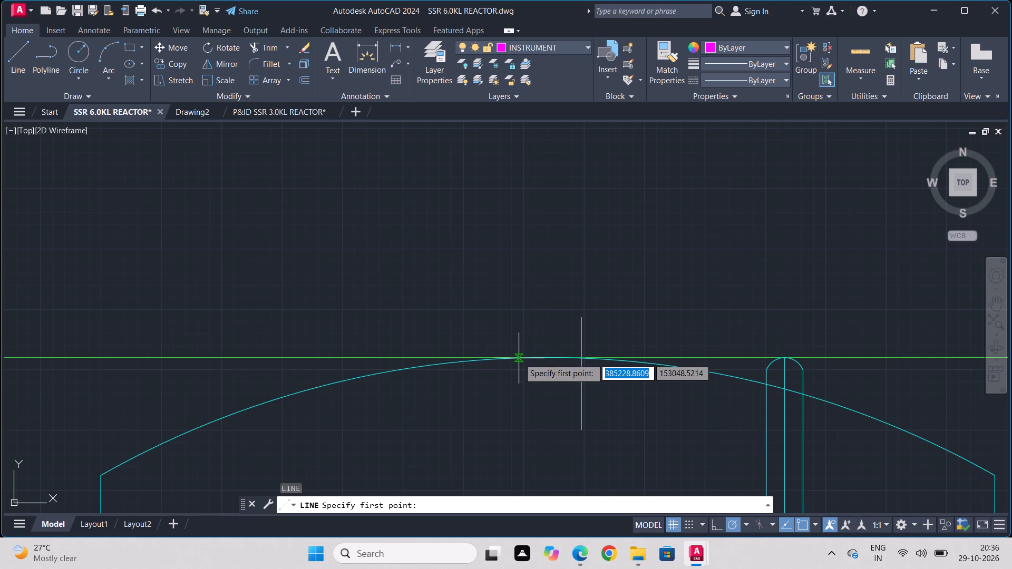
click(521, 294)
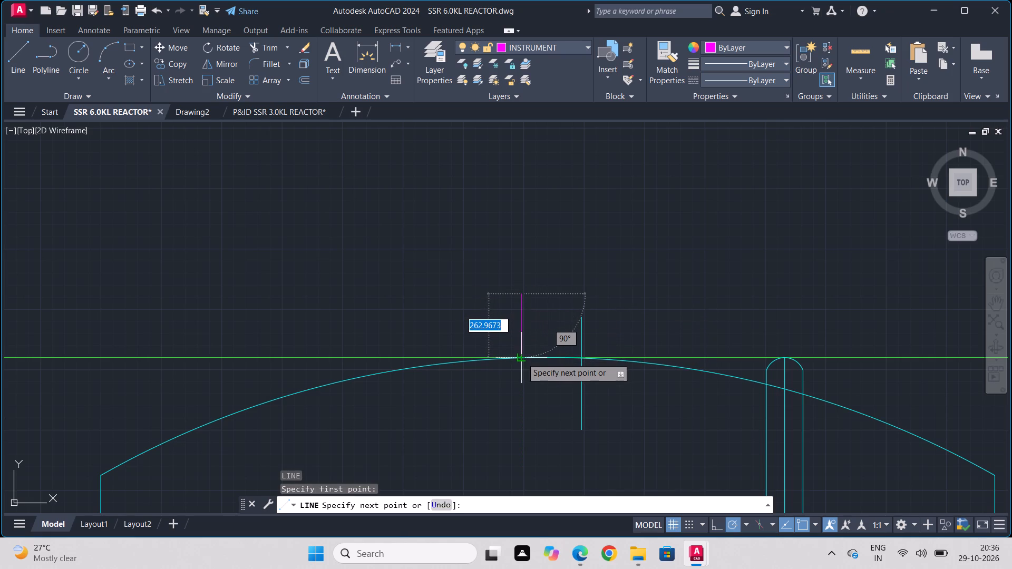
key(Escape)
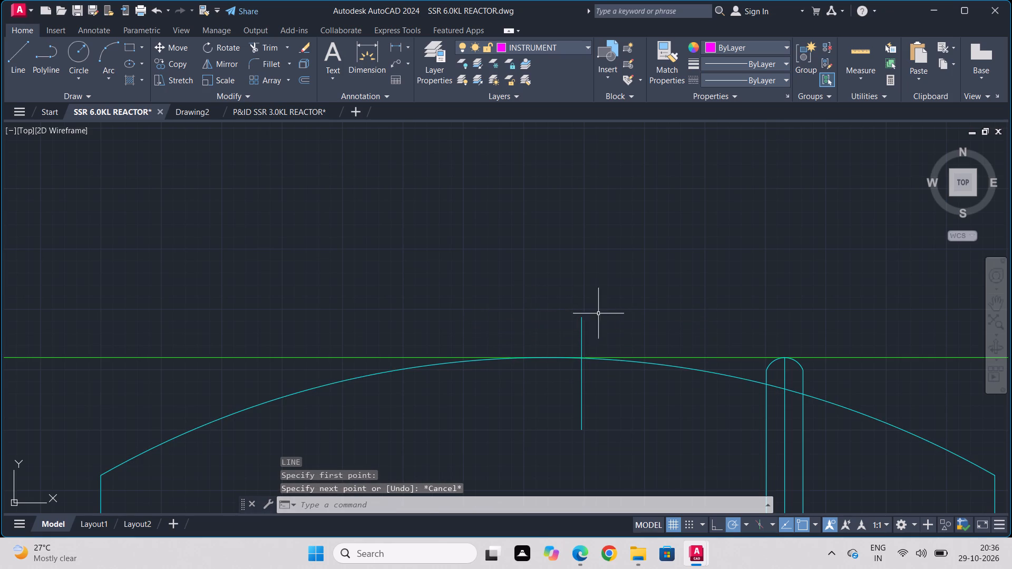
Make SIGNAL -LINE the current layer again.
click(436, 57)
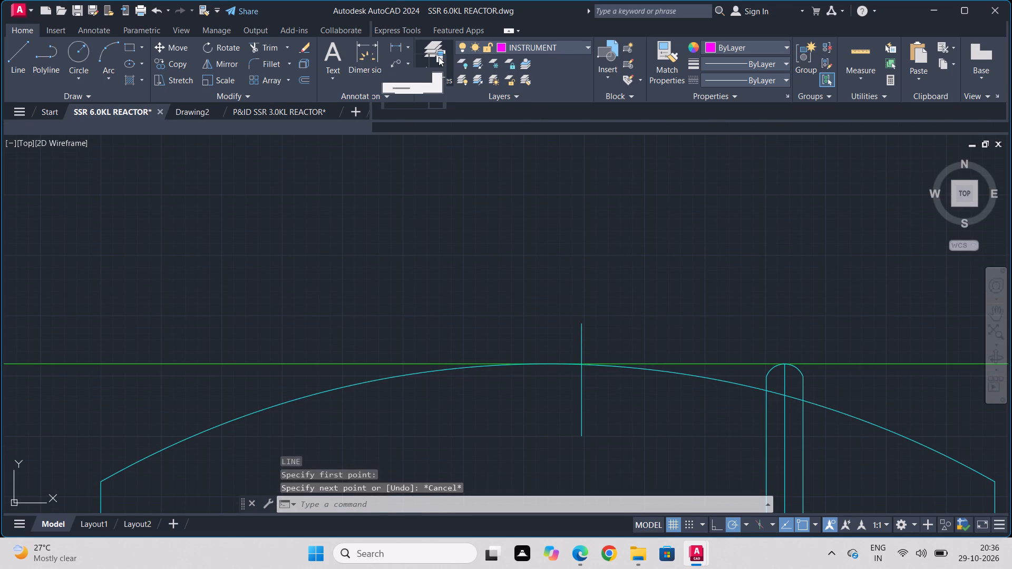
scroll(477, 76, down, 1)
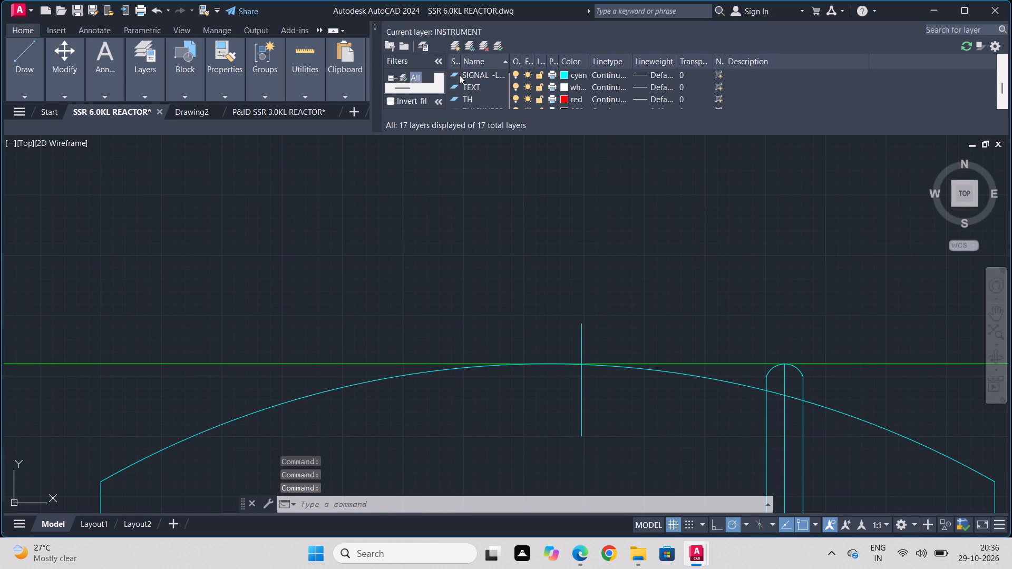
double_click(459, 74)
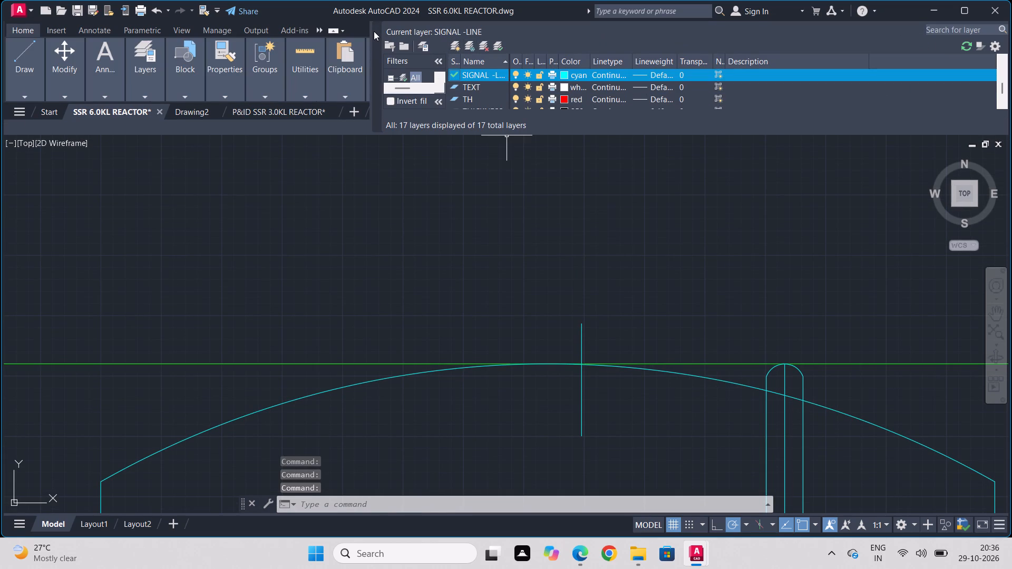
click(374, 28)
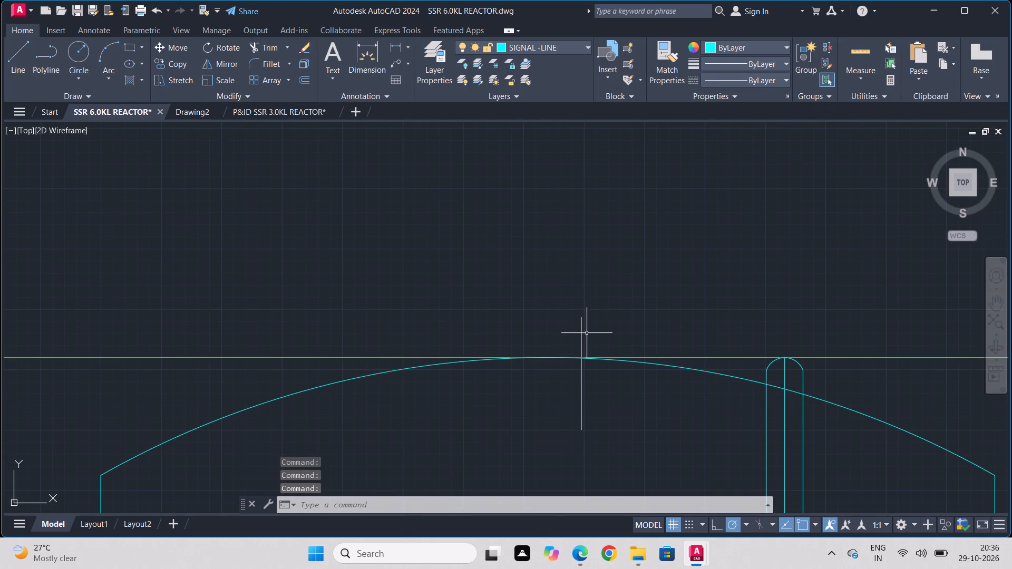
Copy the short vertical line about 337 units to the left, across the dome's crown.
drag(586, 334, 564, 330)
click(555, 328)
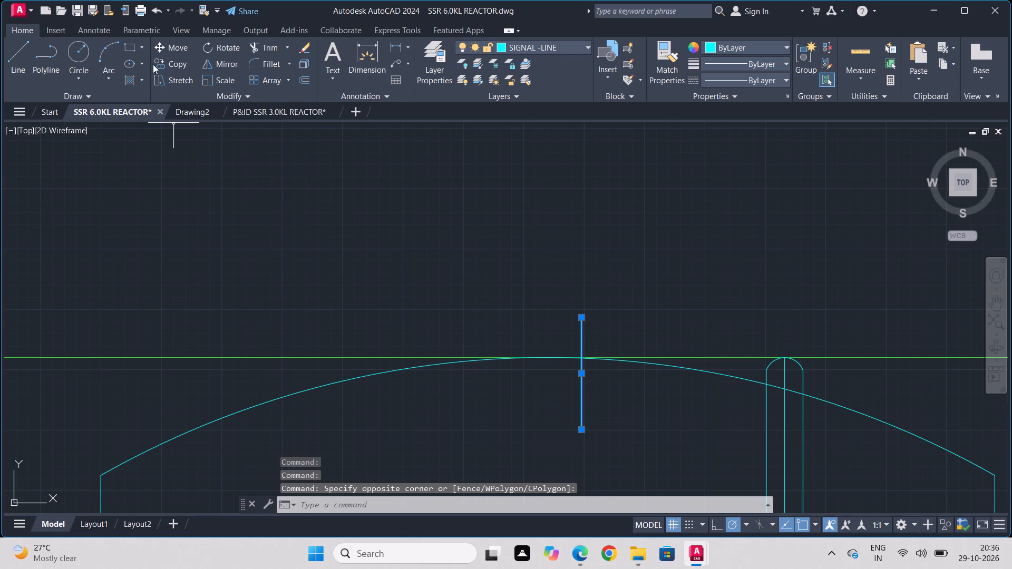
click(170, 64)
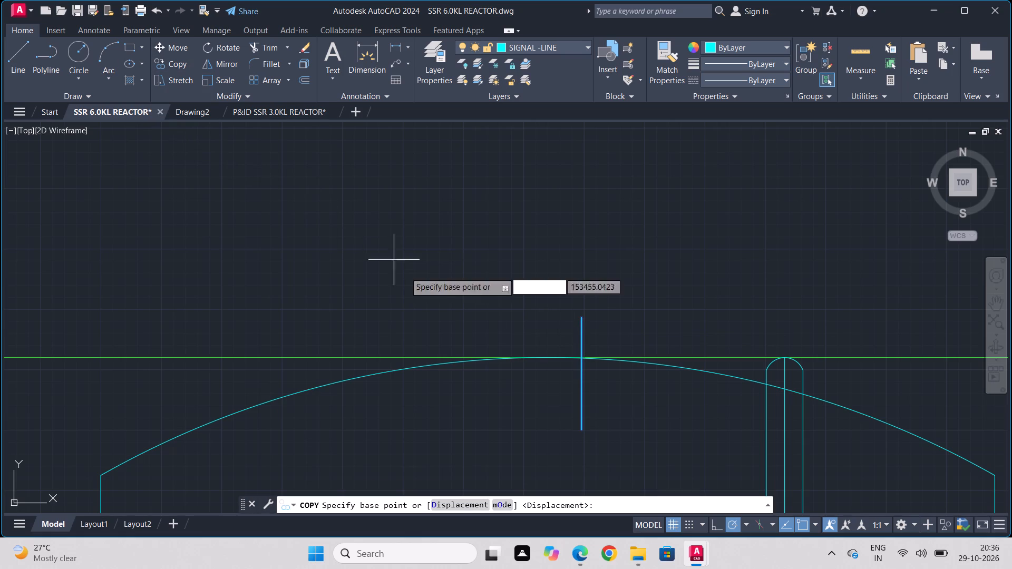
click(580, 358)
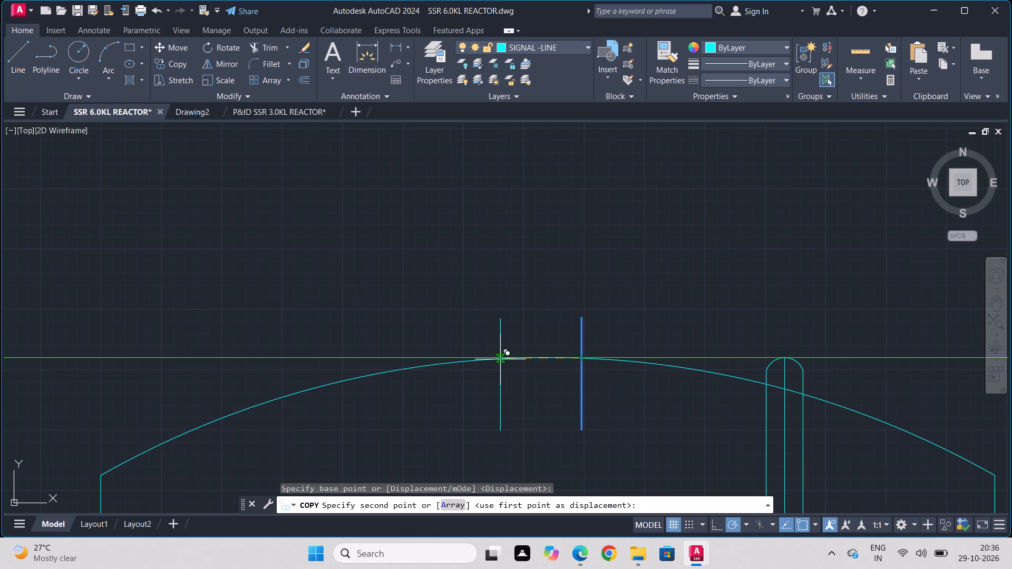
click(500, 359)
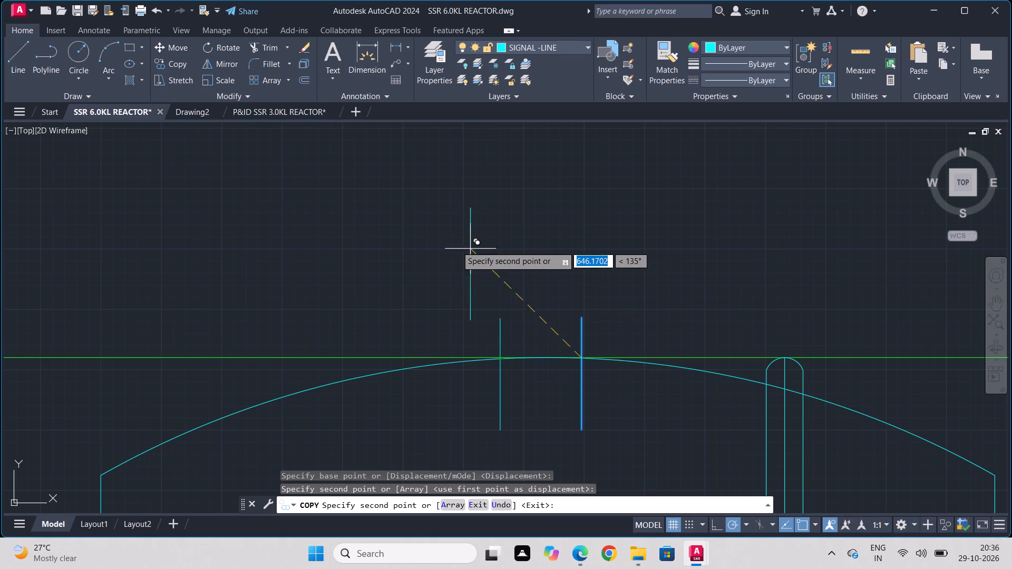
key(Escape)
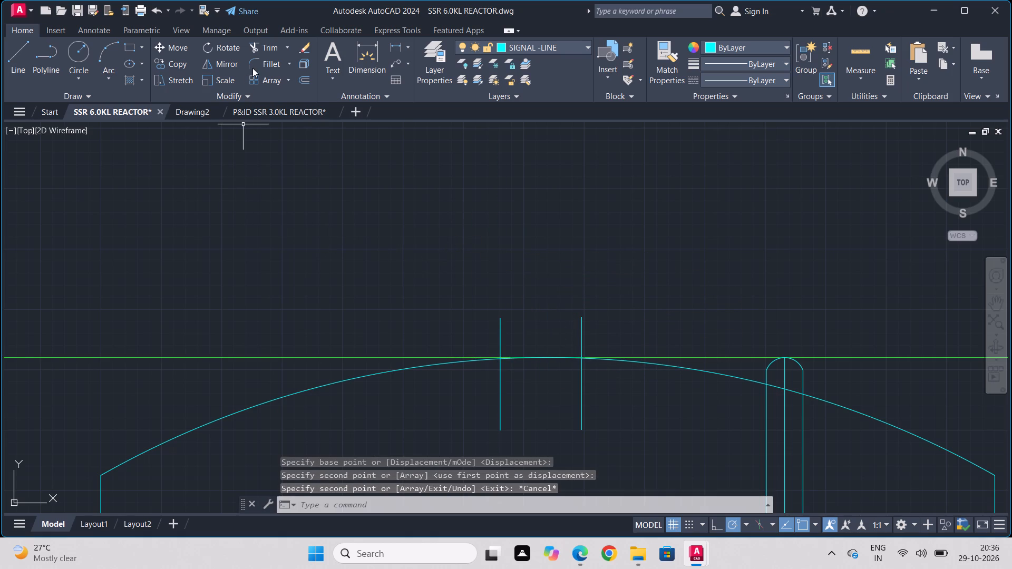
Draw a flat rectangle about 337 by 56 units on top of the two vertical lines, spanning from one to the other.
click(136, 48)
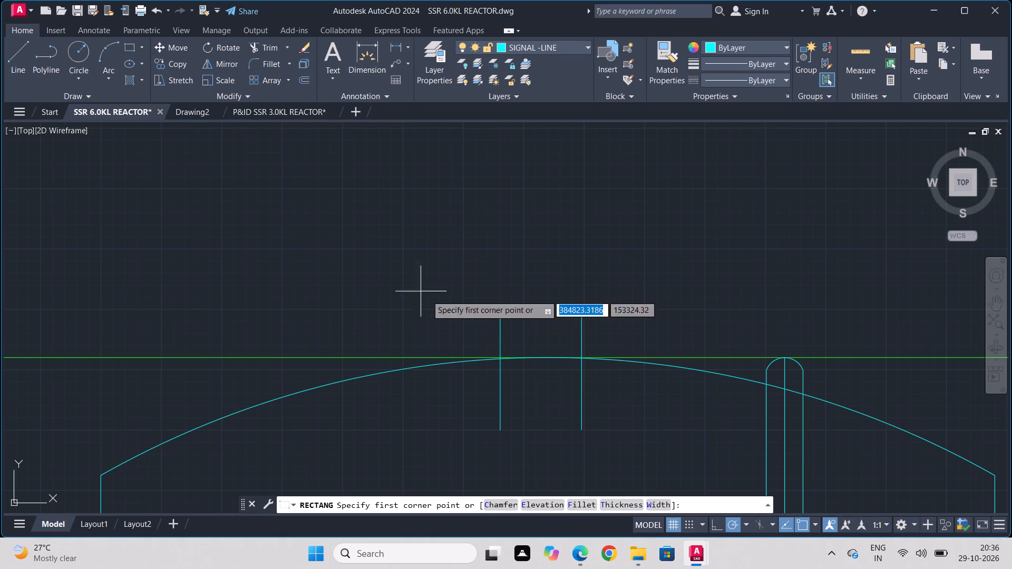
drag(496, 318, 503, 323)
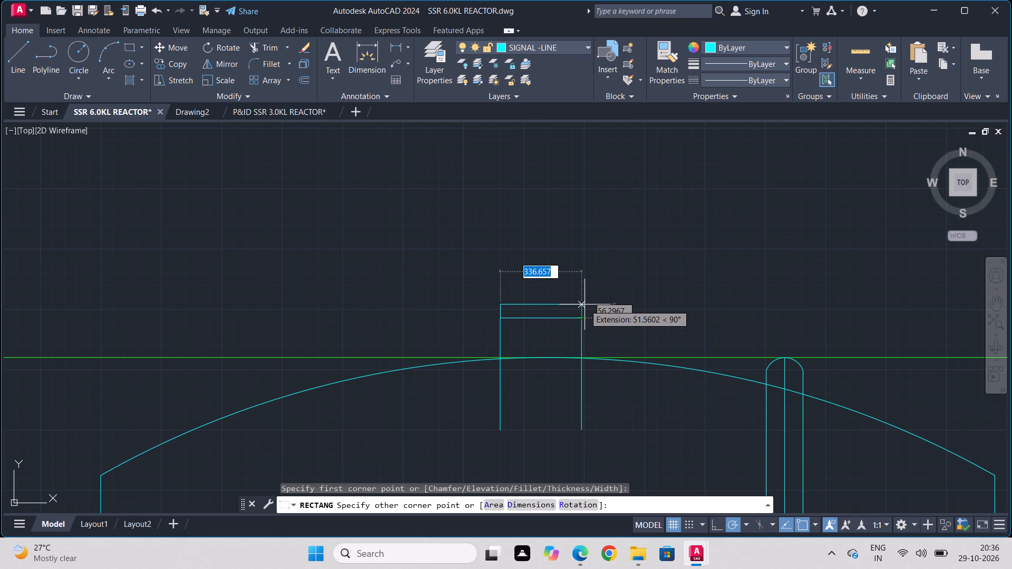
click(585, 305)
Move the left vertical line about 52 units inward along the rectangle's bottom edge.
click(511, 344)
drag(505, 343, 490, 341)
drag(492, 340, 530, 336)
drag(530, 336, 480, 328)
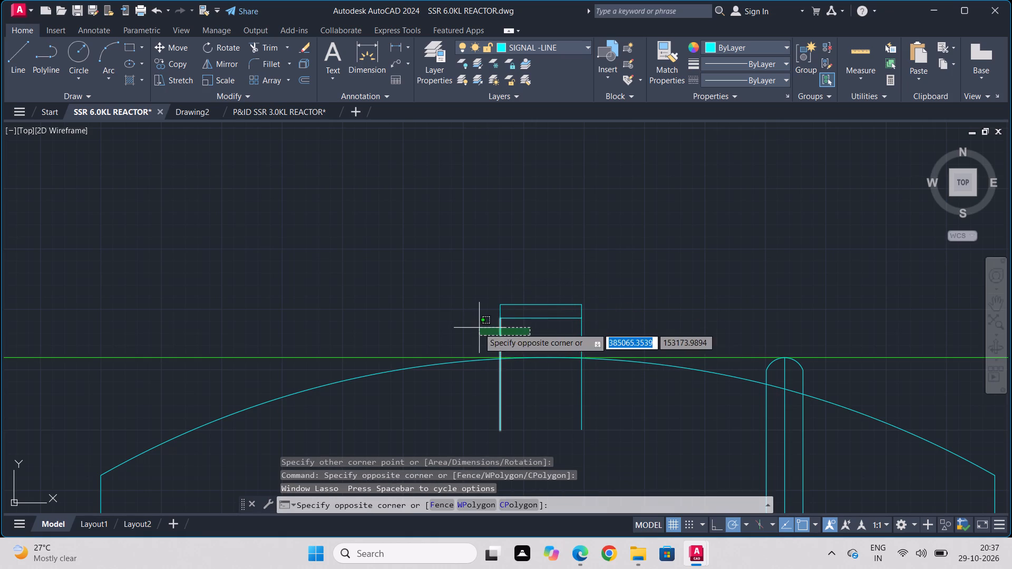
click(479, 328)
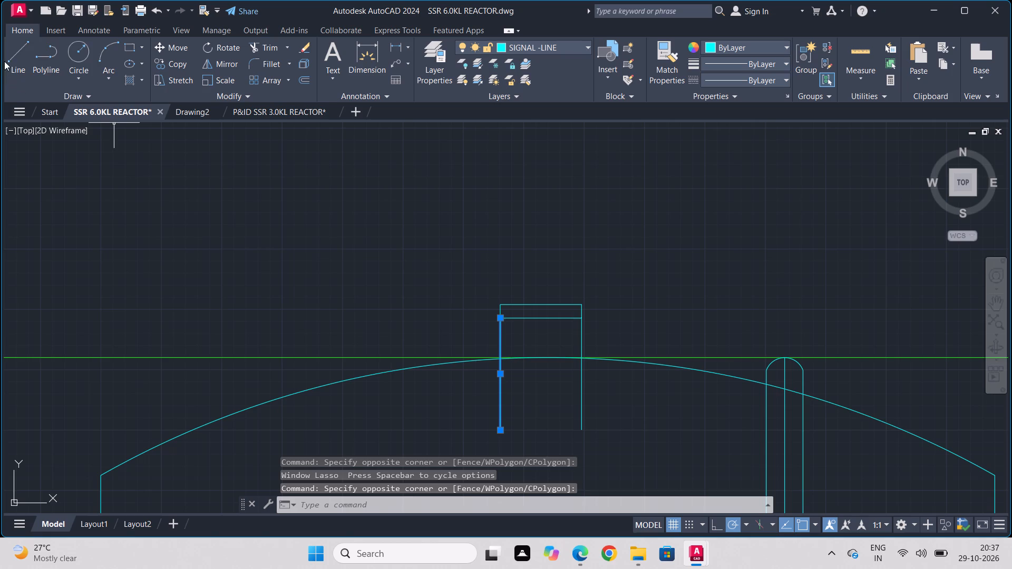
click(174, 52)
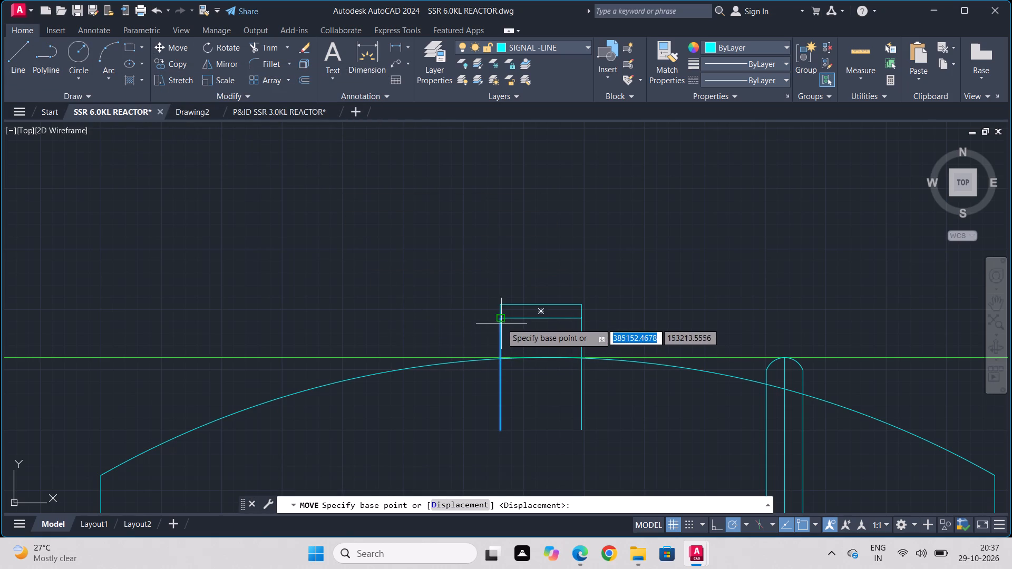
click(500, 322)
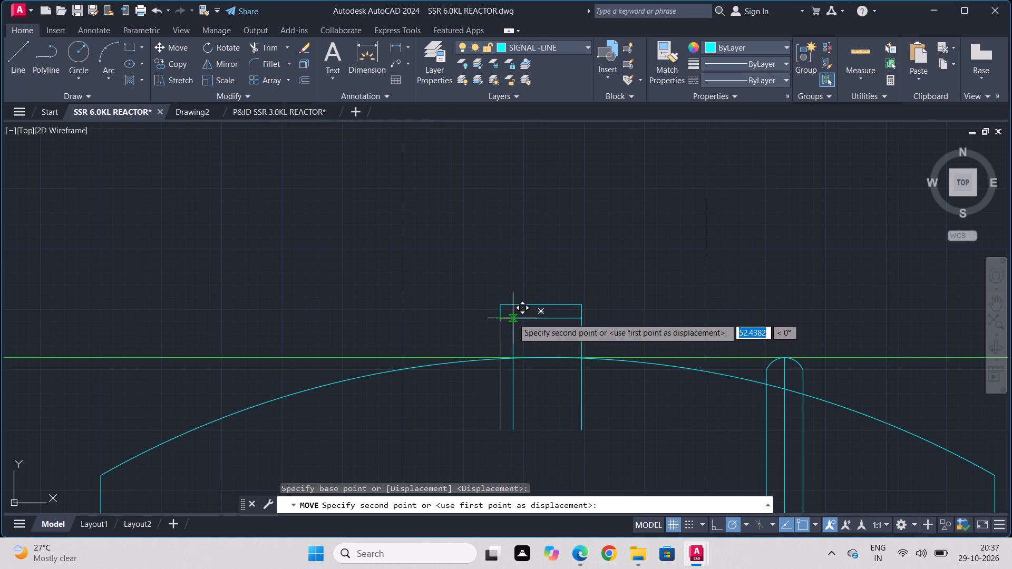
click(513, 318)
Move the right vertical line inward along the rectangle's bottom edge by roughly the same inset as the left one.
click(609, 335)
click(540, 338)
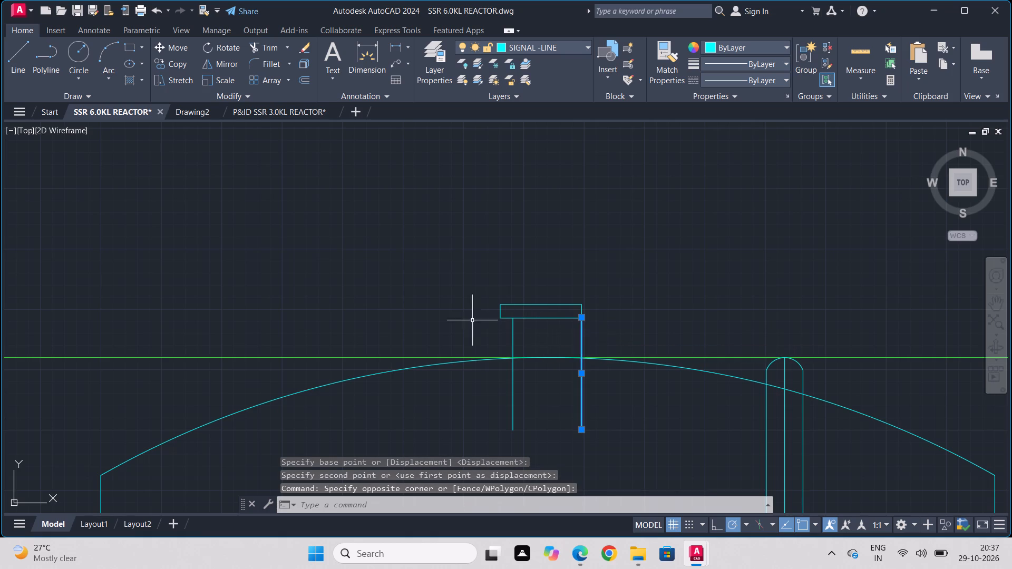
click(171, 50)
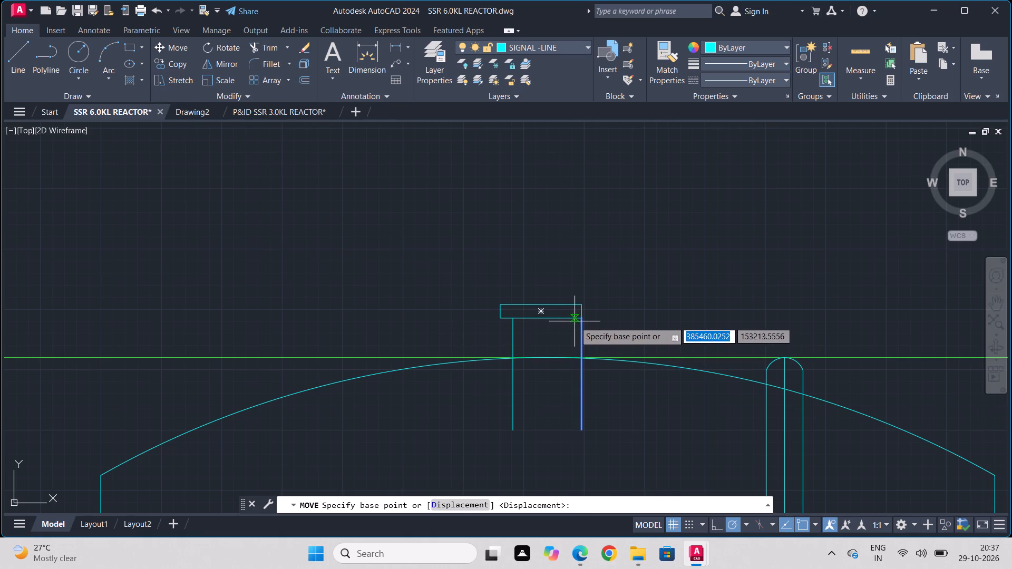
click(583, 319)
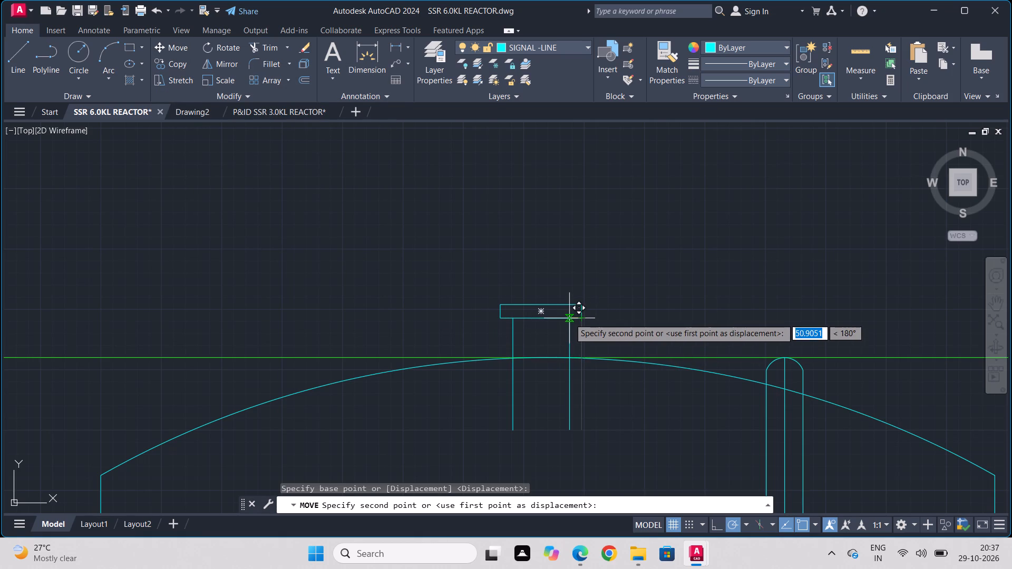
click(568, 318)
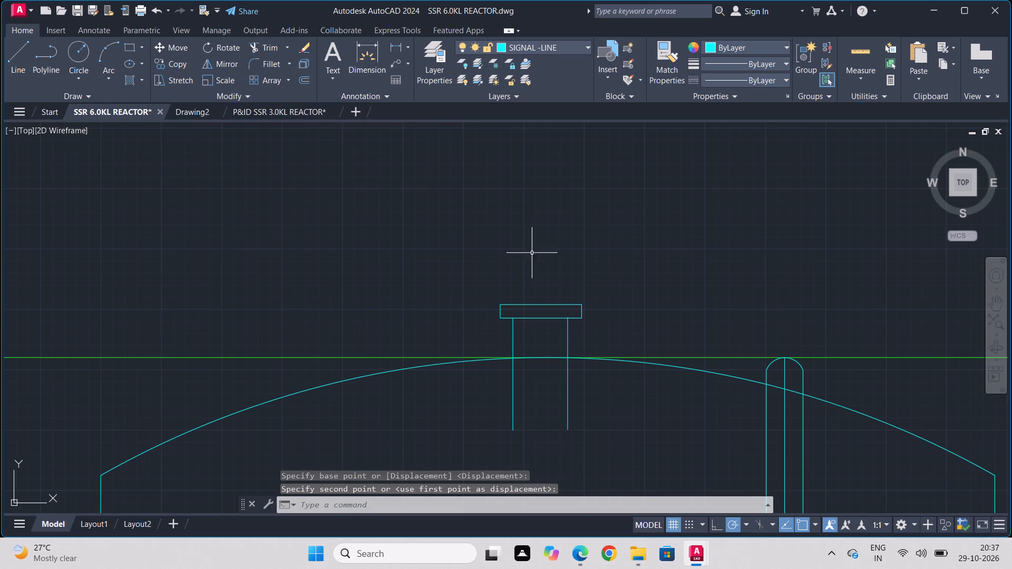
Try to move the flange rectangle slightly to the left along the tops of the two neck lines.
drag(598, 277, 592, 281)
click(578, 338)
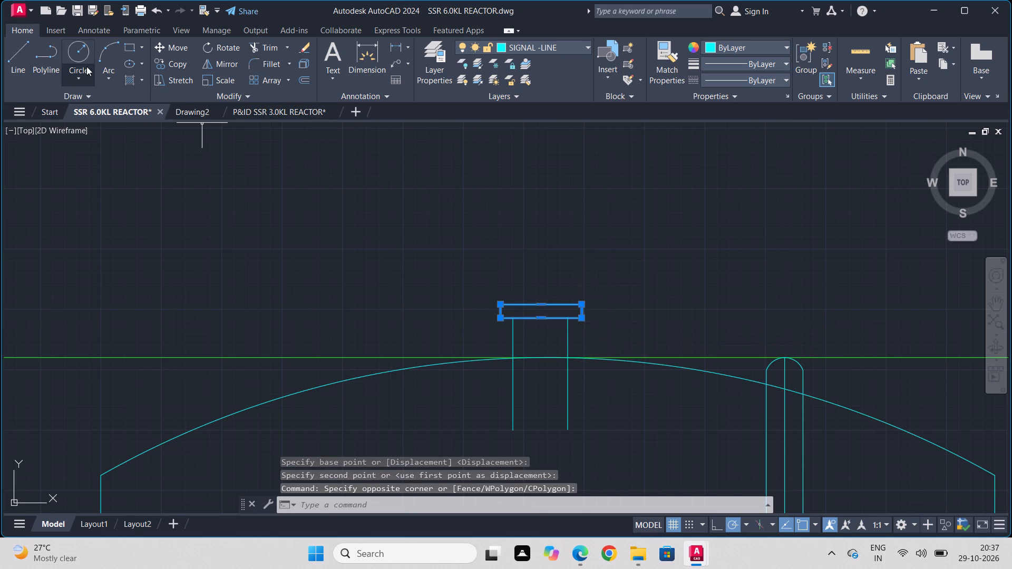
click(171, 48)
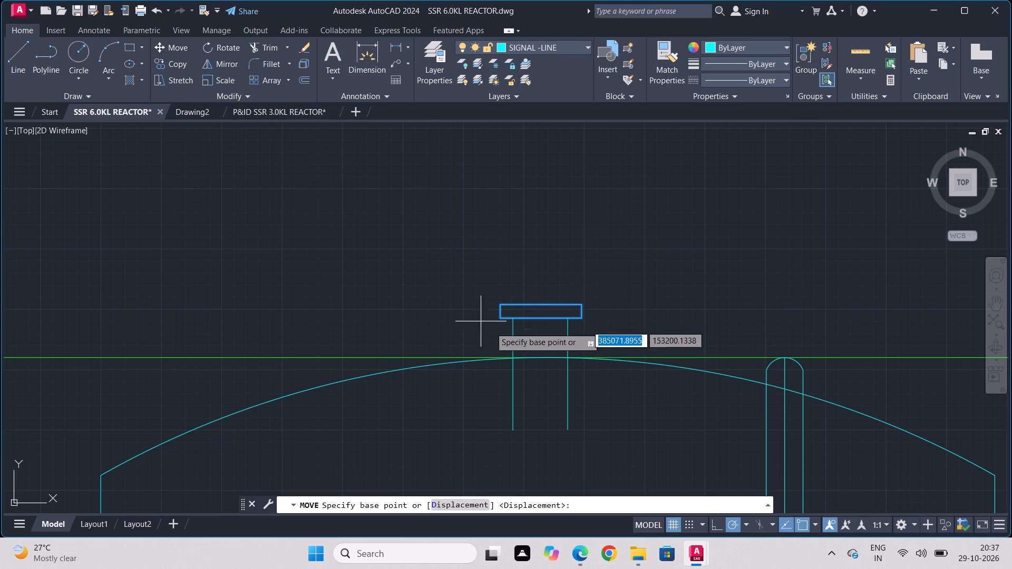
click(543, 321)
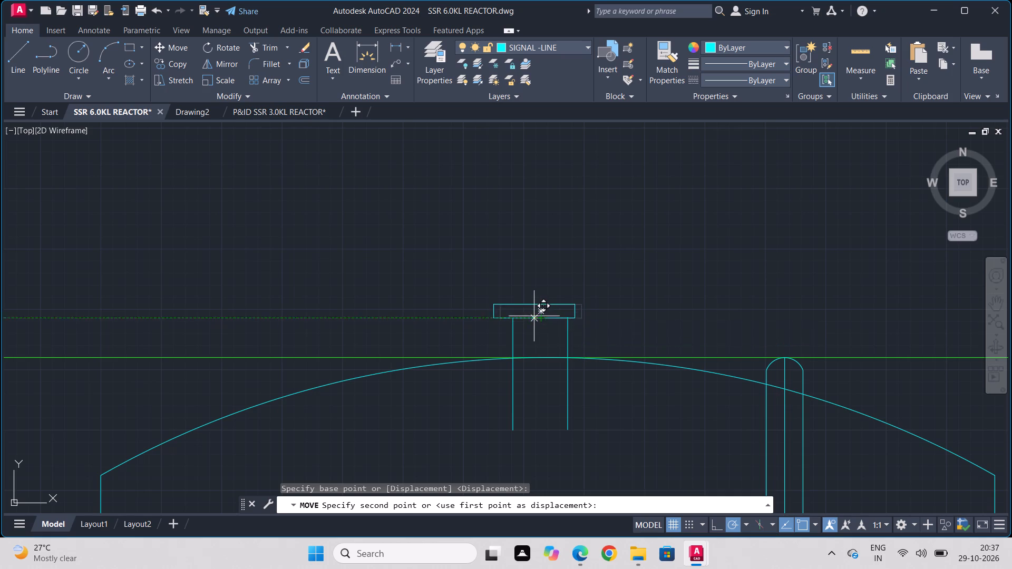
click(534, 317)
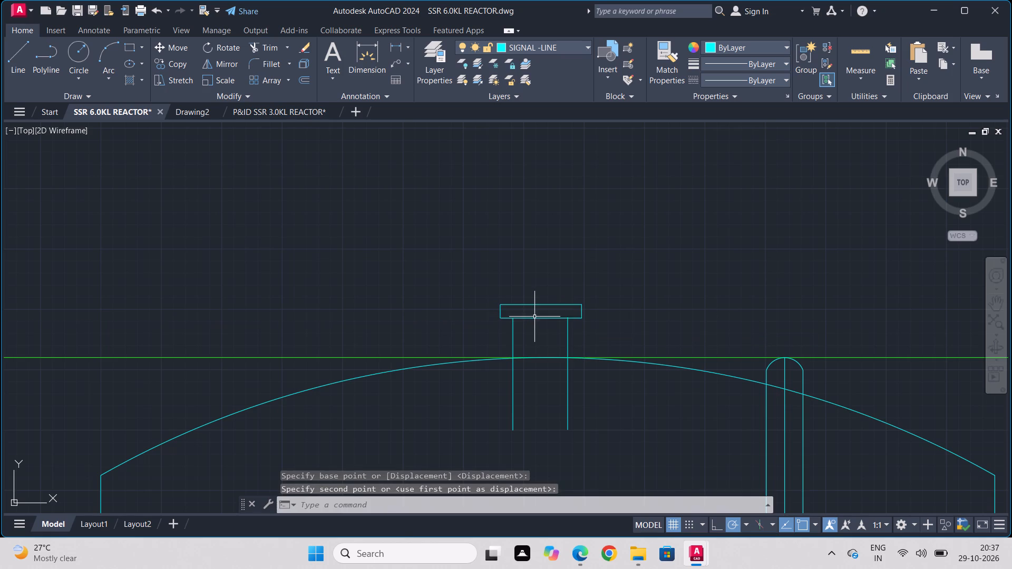
Move the flange rectangle about 16 units horizontally to the left along the tops of the neck lines.
click(578, 287)
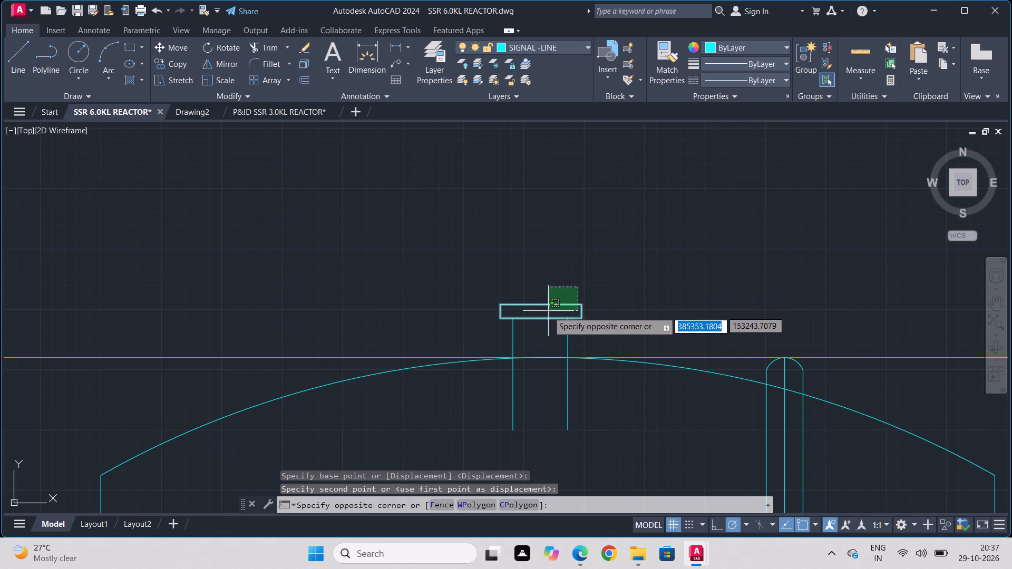
click(547, 315)
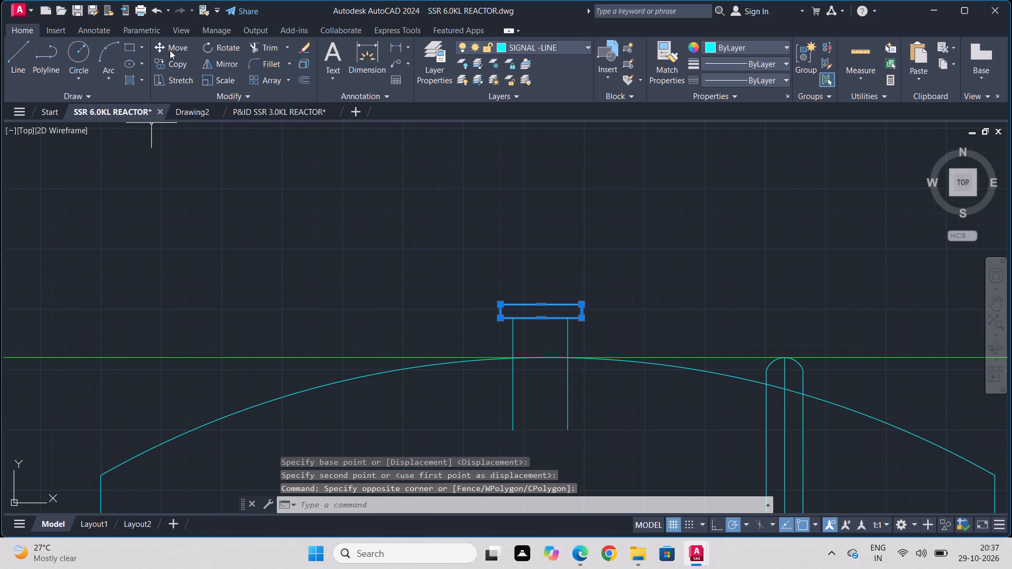
click(170, 50)
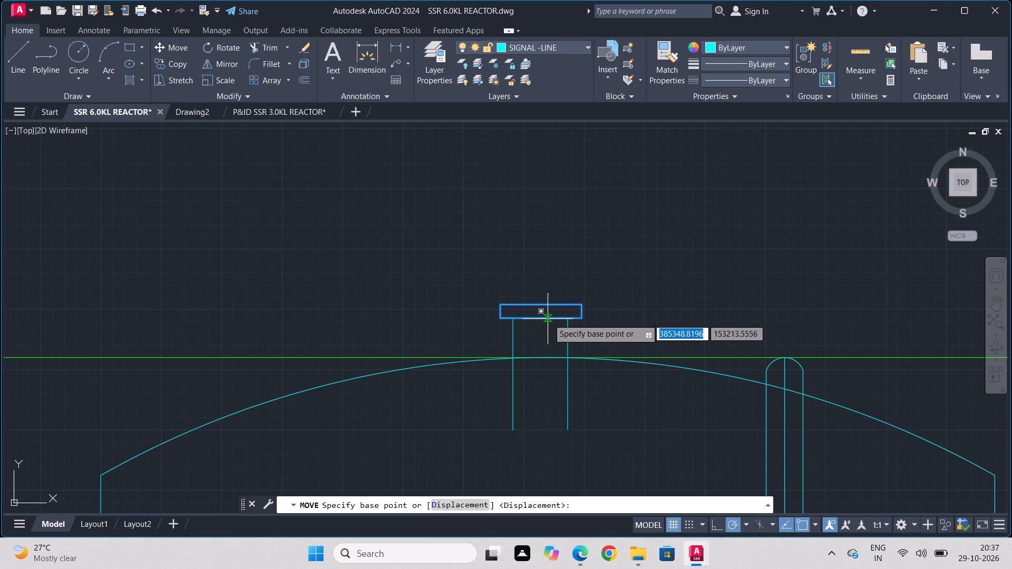
scroll(542, 319, up, 3)
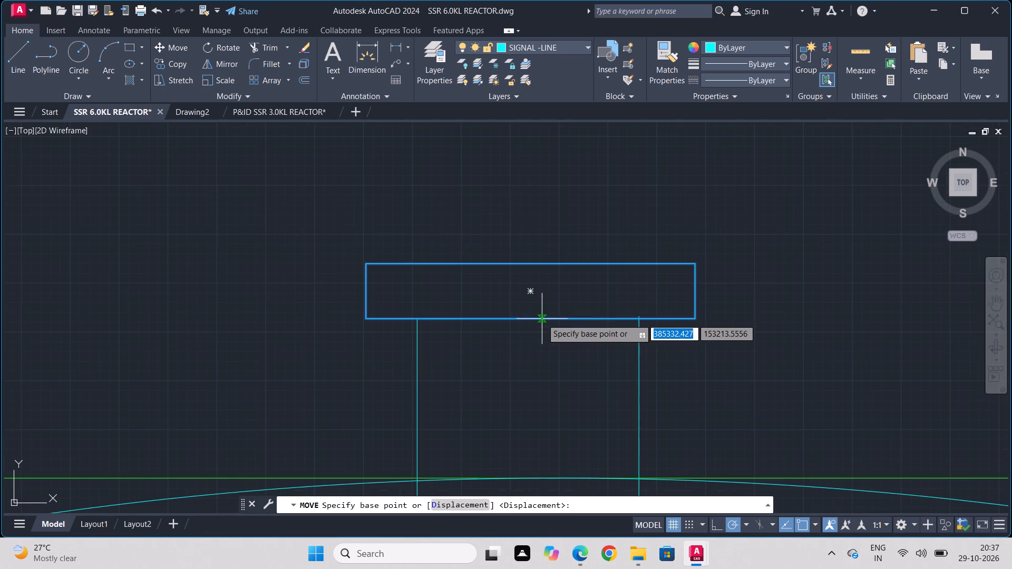
click(546, 316)
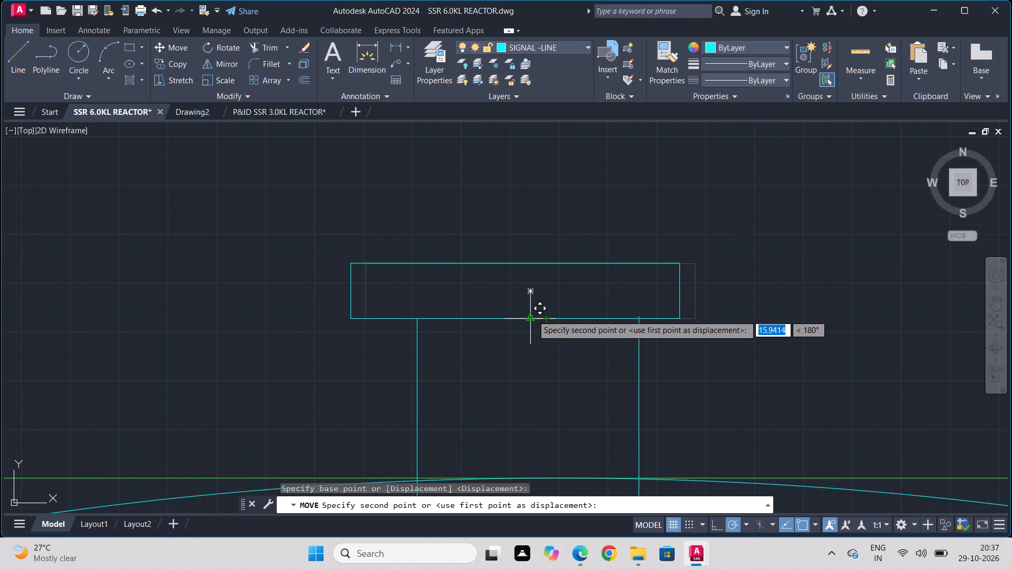
click(532, 315)
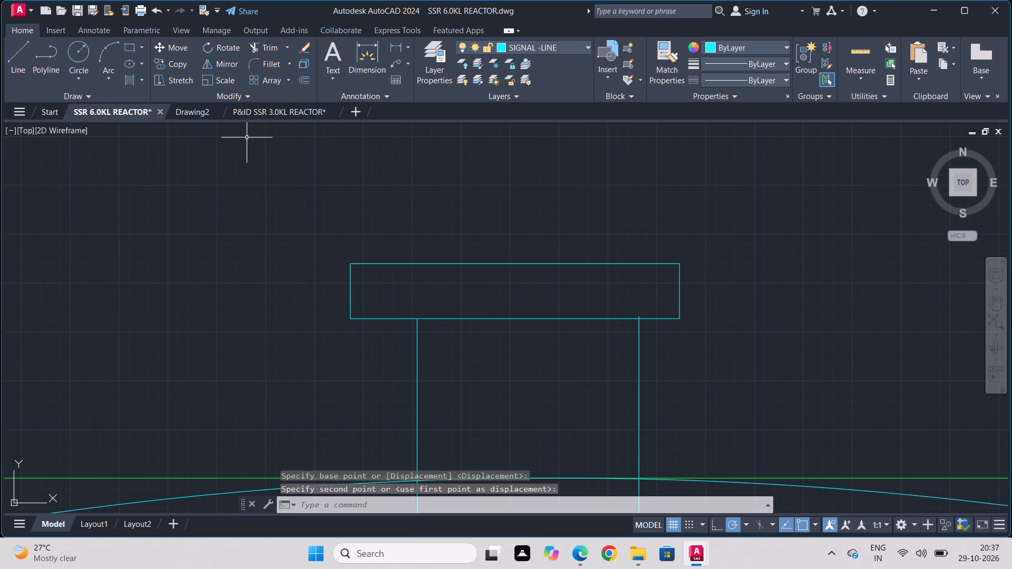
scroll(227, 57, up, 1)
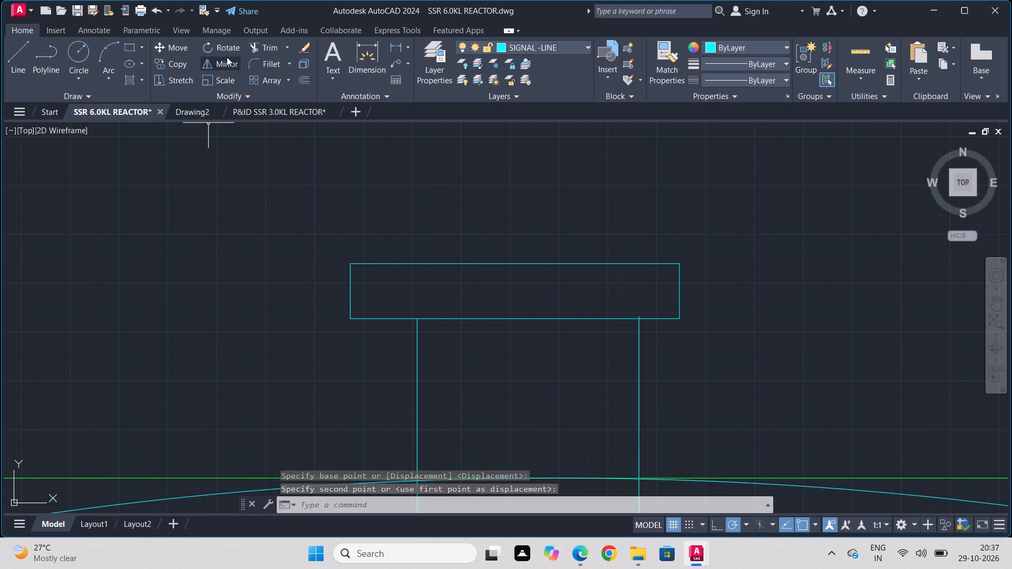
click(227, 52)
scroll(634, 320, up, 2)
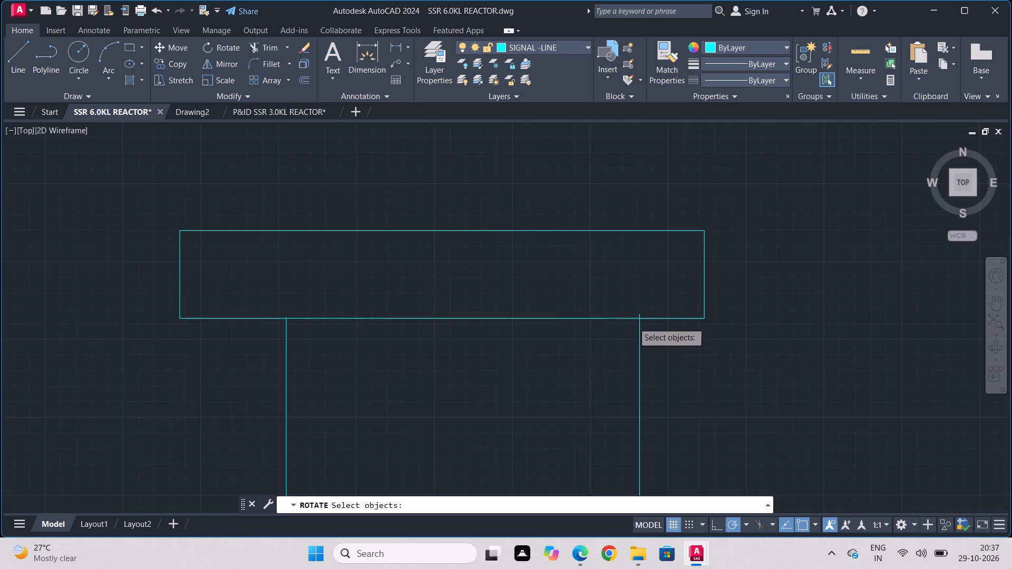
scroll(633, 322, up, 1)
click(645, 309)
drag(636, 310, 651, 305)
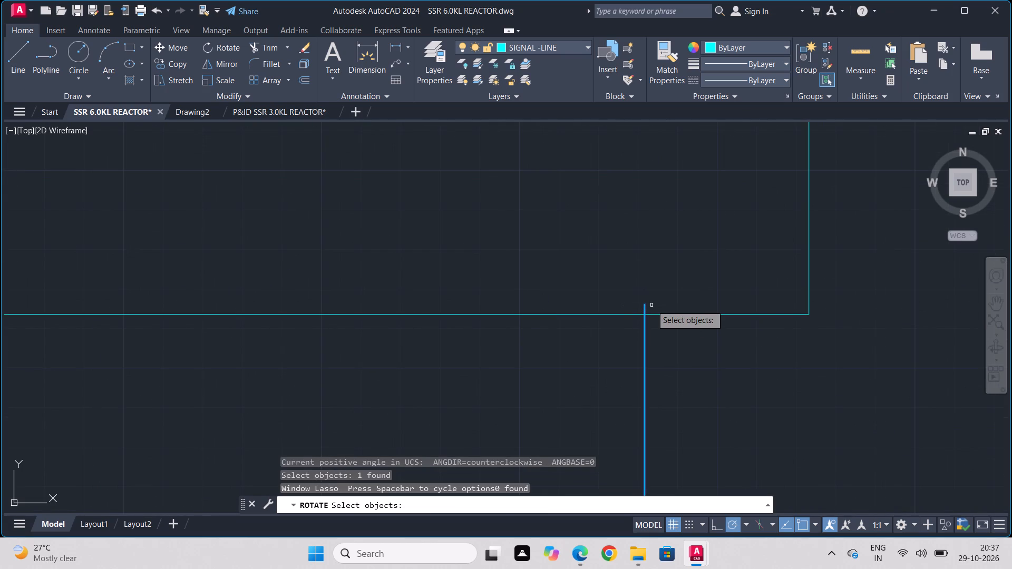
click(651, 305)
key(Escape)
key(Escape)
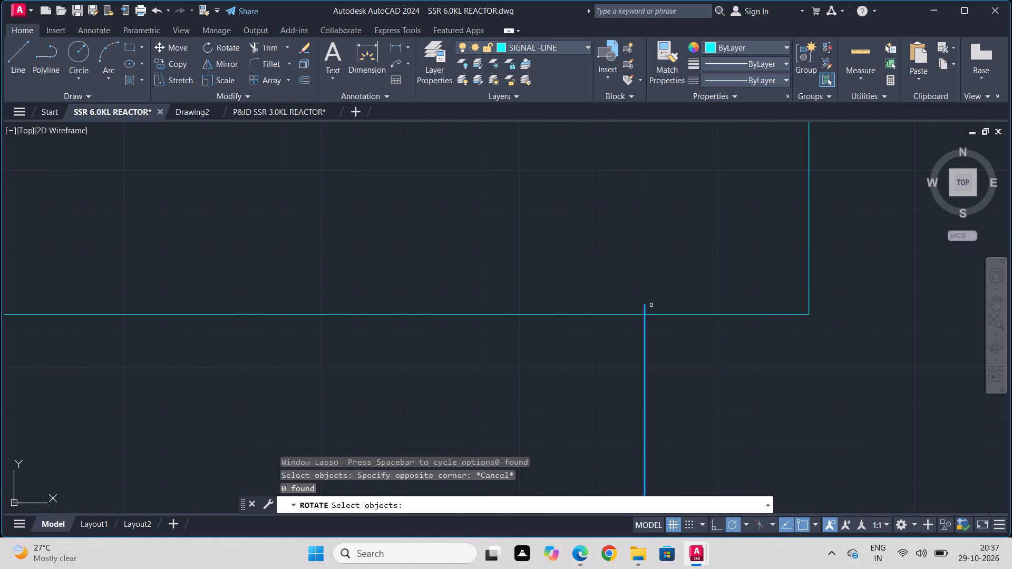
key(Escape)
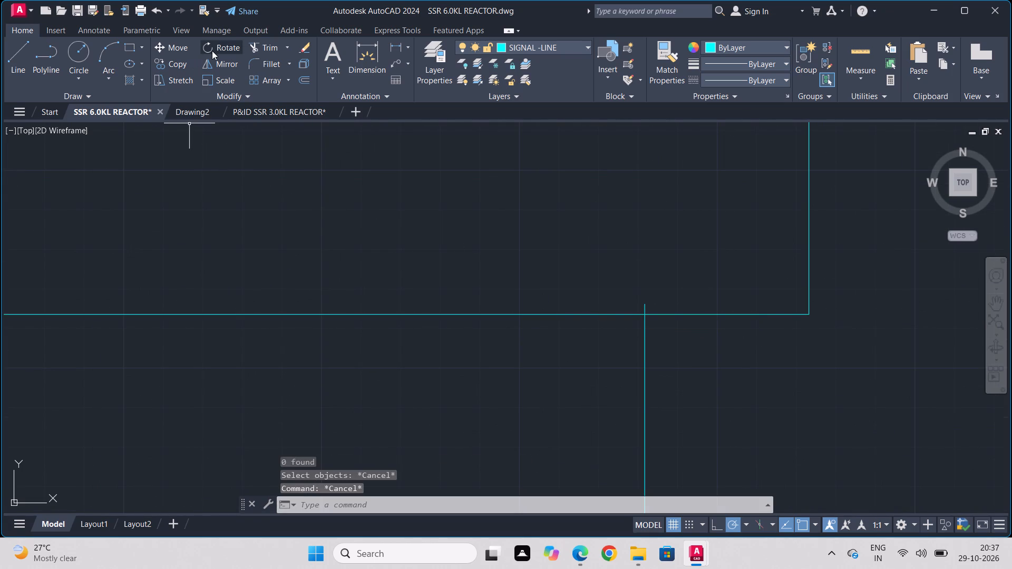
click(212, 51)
Trim the right neck line's stub above the flange's bottom edge and both neck lines below the dome arc.
click(265, 43)
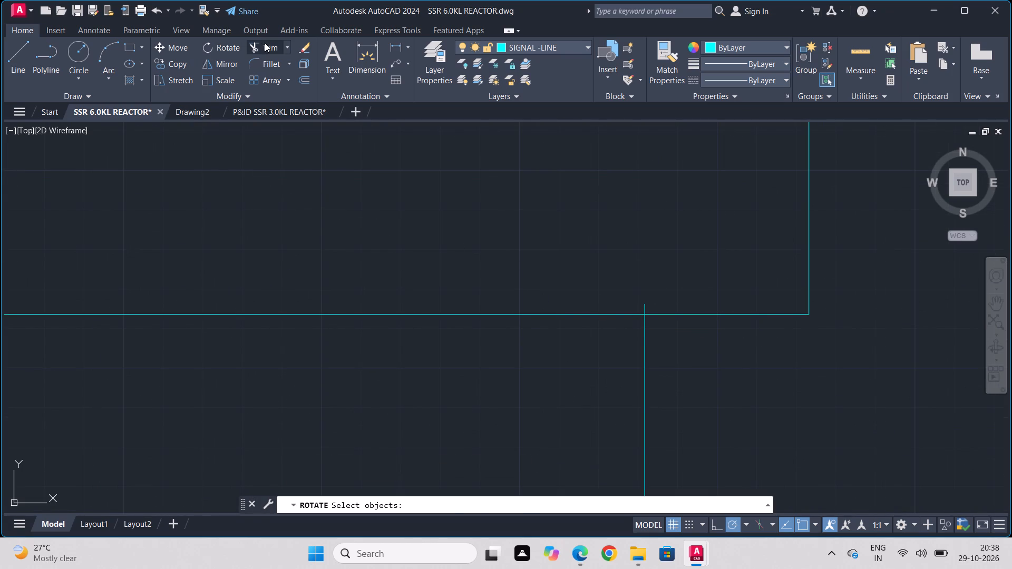
drag(644, 306, 654, 305)
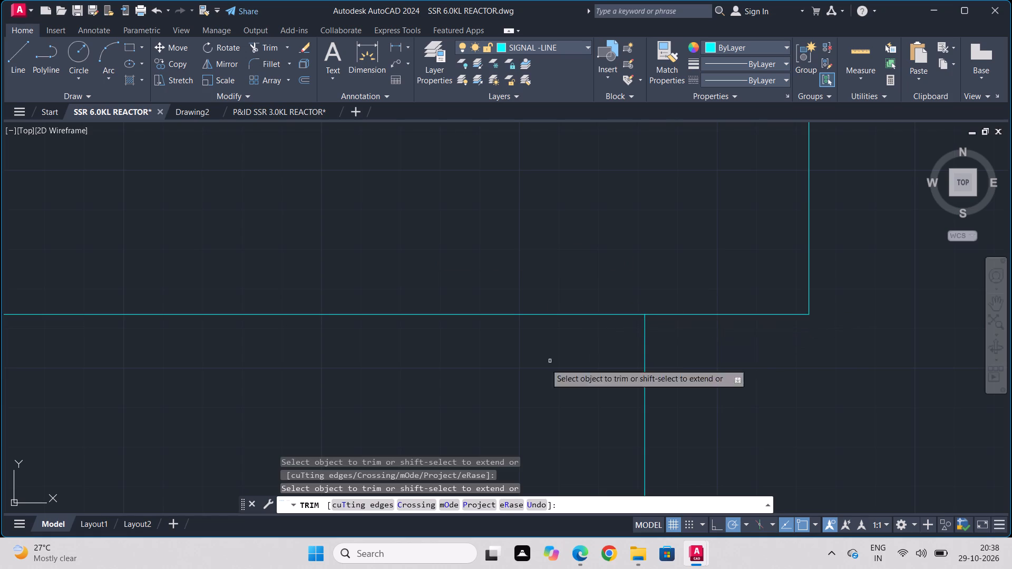
scroll(502, 392, down, 2)
scroll(371, 424, down, 2)
middle_drag(392, 420, 510, 185)
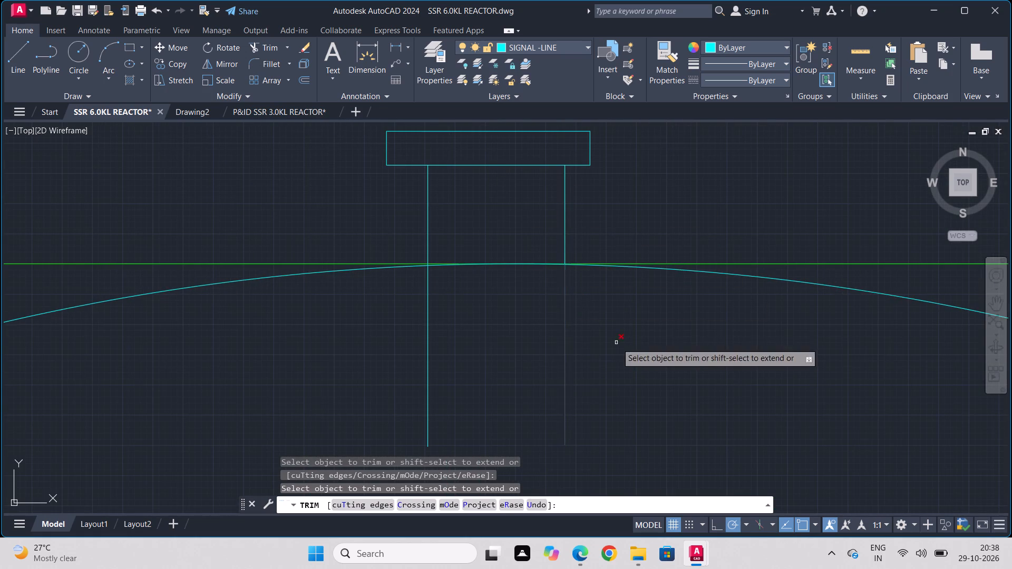
drag(624, 327, 335, 358)
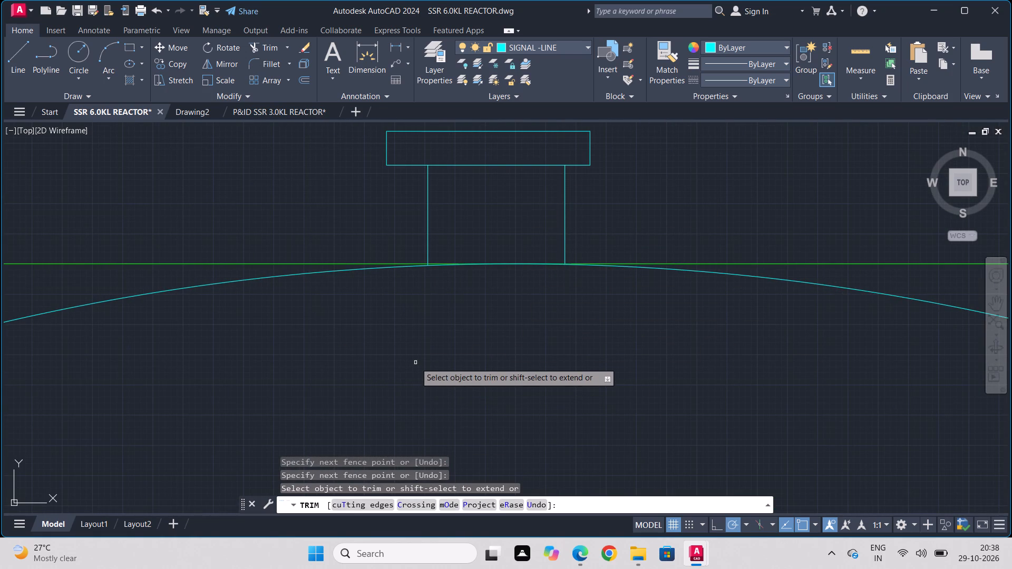
middle_drag(415, 362, 411, 442)
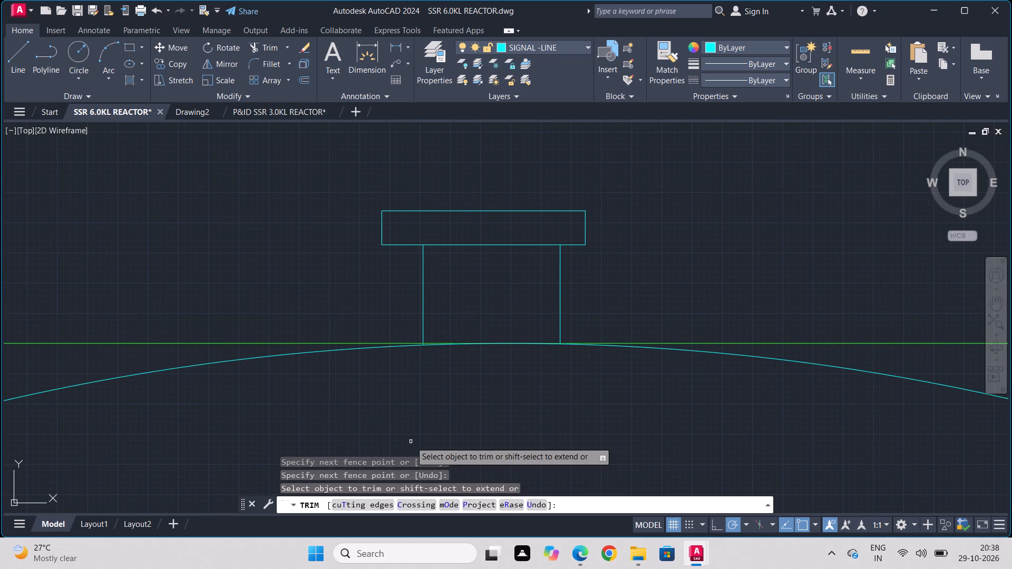
scroll(411, 443, down, 2)
key(Escape)
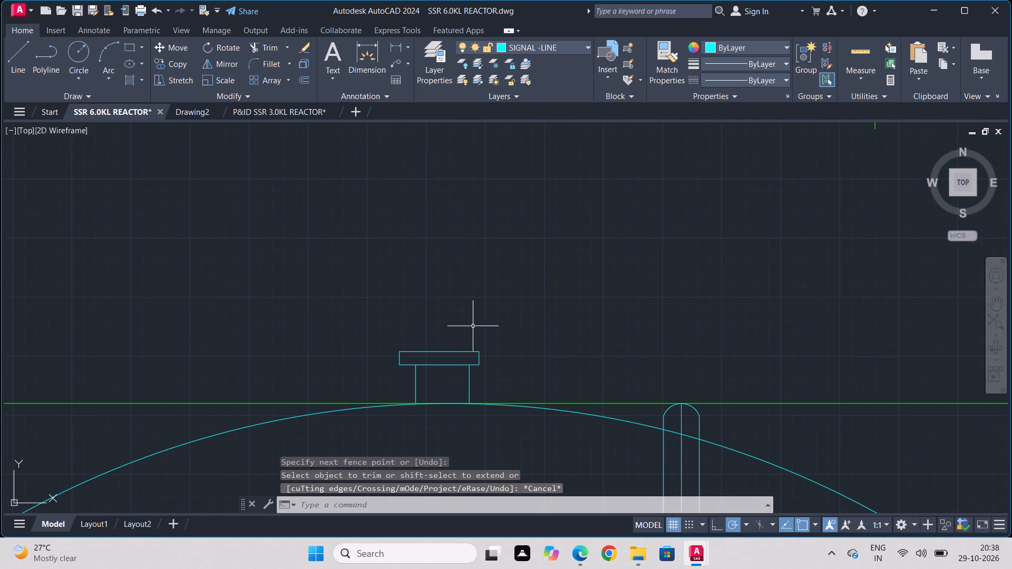
Move the flange rectangle slightly to the right along its bottom edge so it sits roughly centred over the neck.
scroll(472, 308, up, 1)
middle_drag(422, 408, 444, 322)
scroll(444, 315, up, 2)
drag(468, 218, 465, 227)
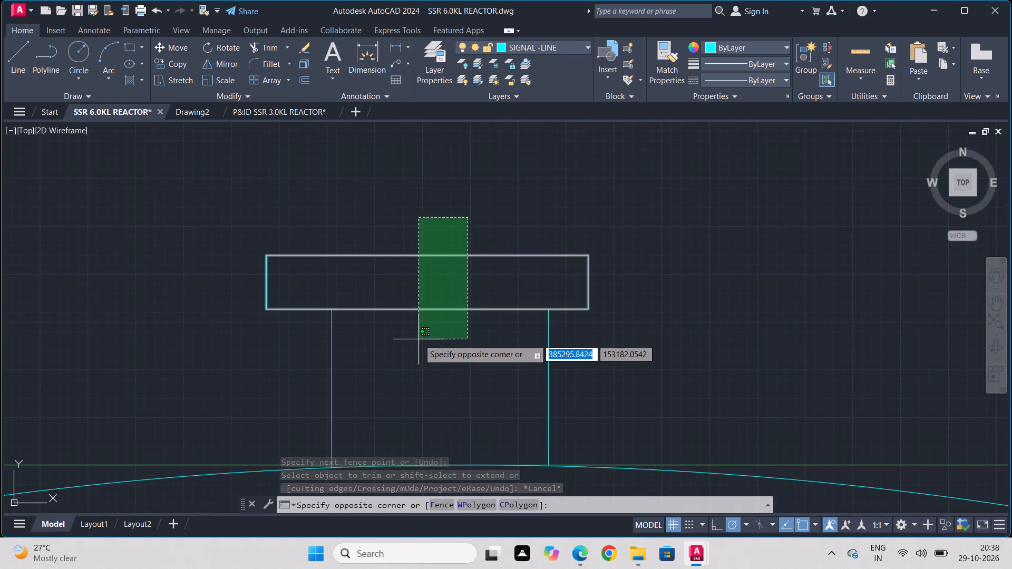
click(419, 339)
click(176, 45)
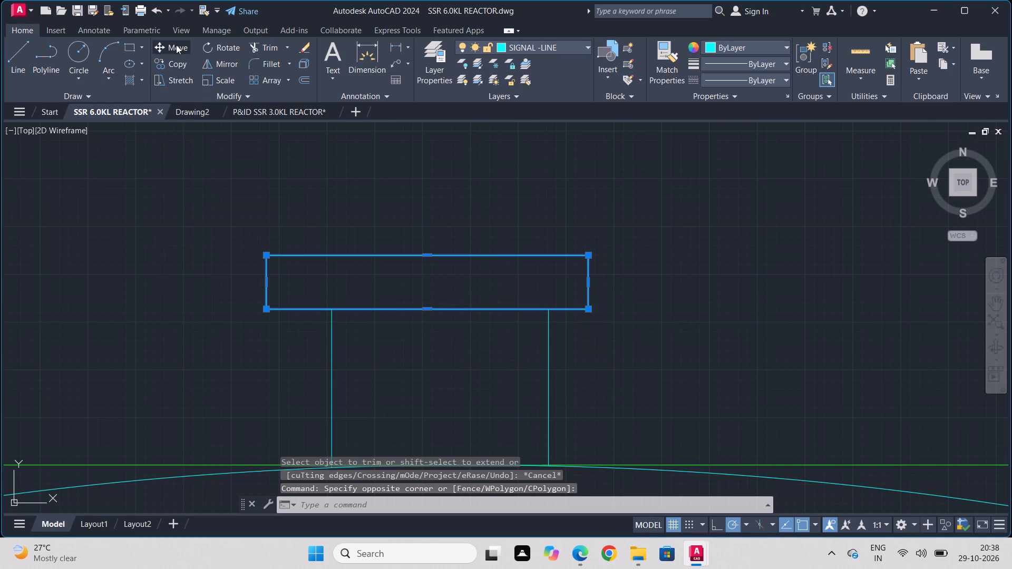
click(429, 312)
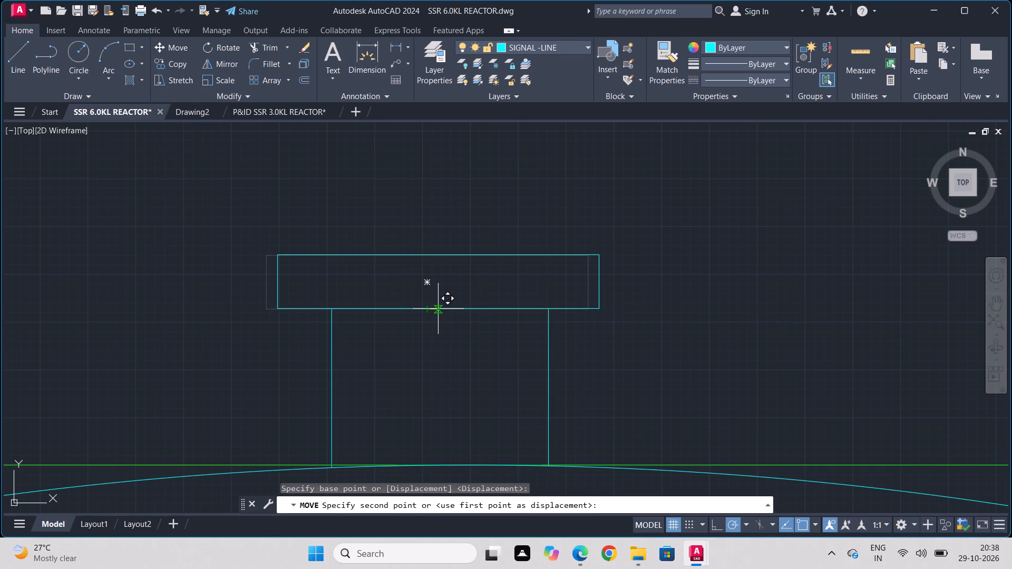
click(438, 309)
scroll(410, 413, down, 1)
scroll(410, 413, up, 1)
scroll(410, 413, down, 1)
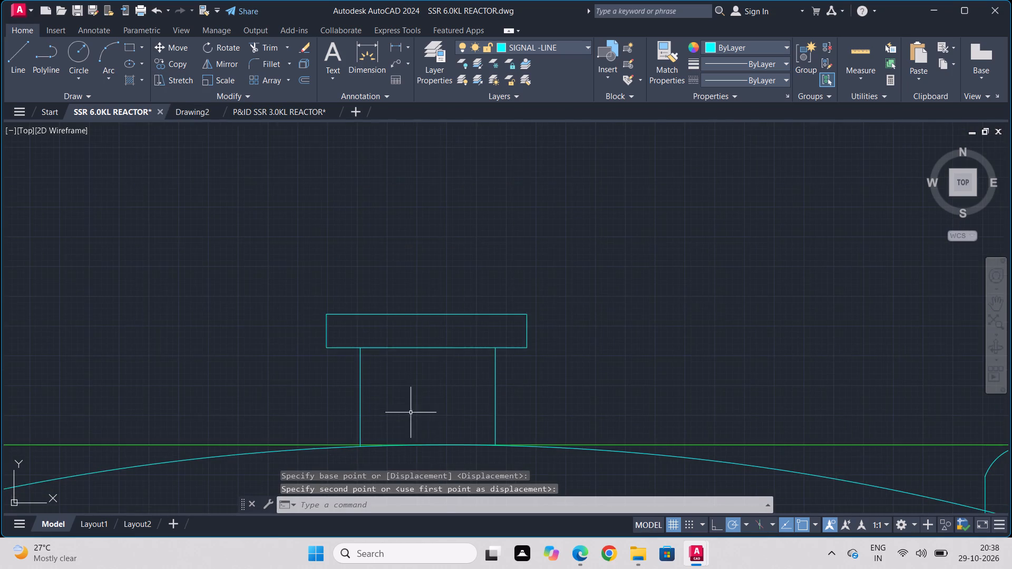
Draw a short vertical line upward from the flange's top edge, slightly left of its middle.
middle_drag(439, 421, 521, 362)
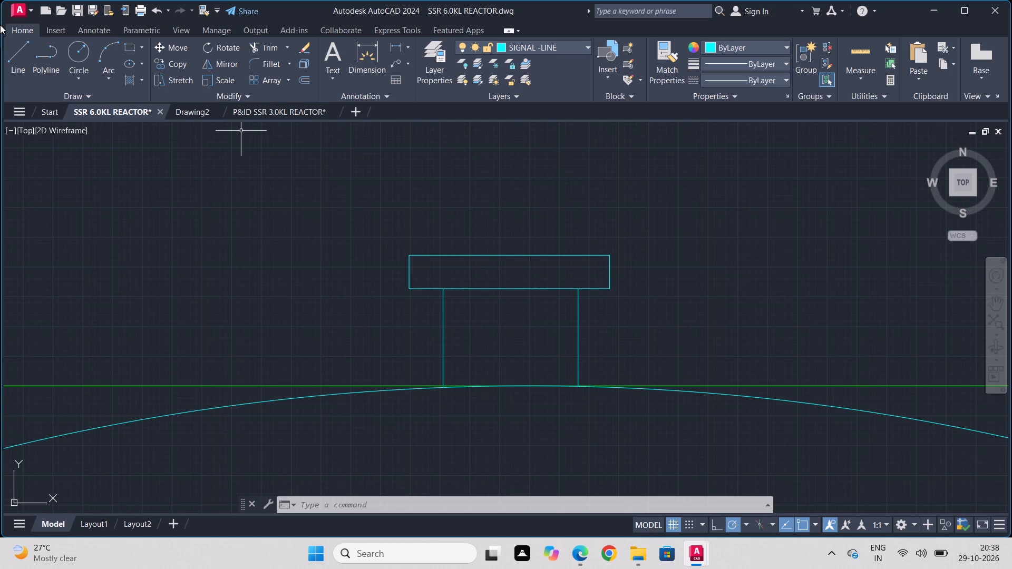
click(25, 55)
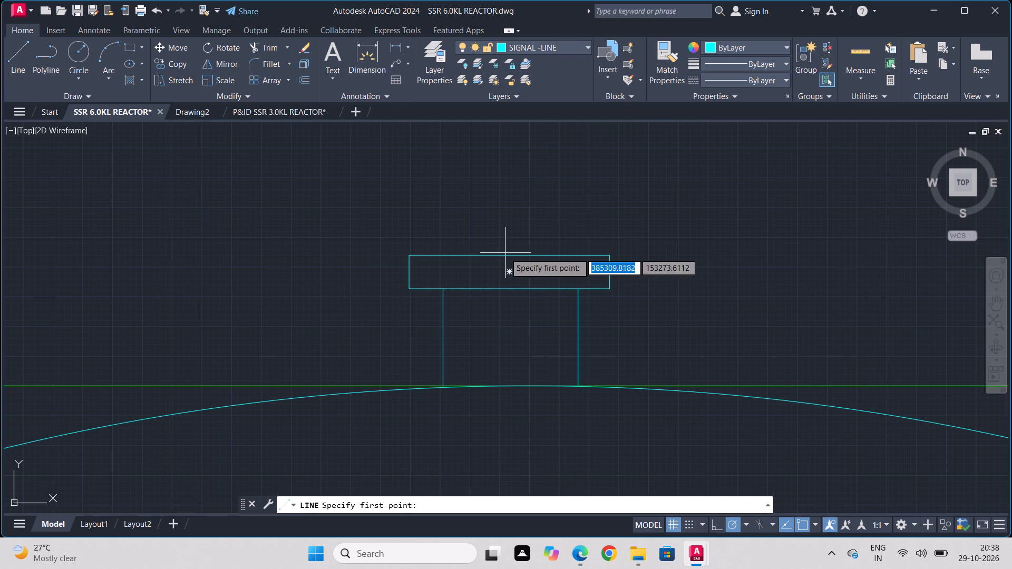
click(488, 254)
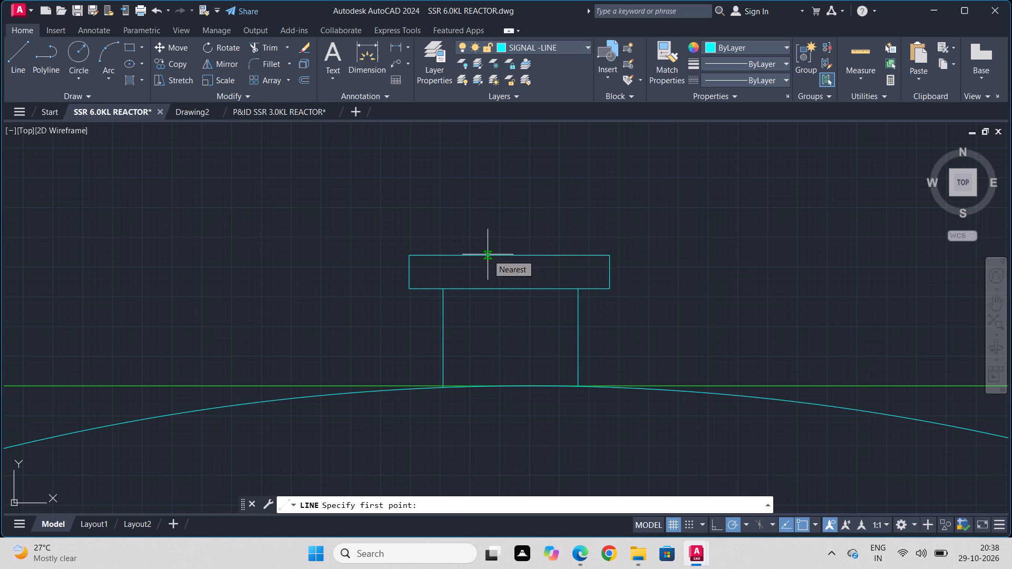
click(488, 222)
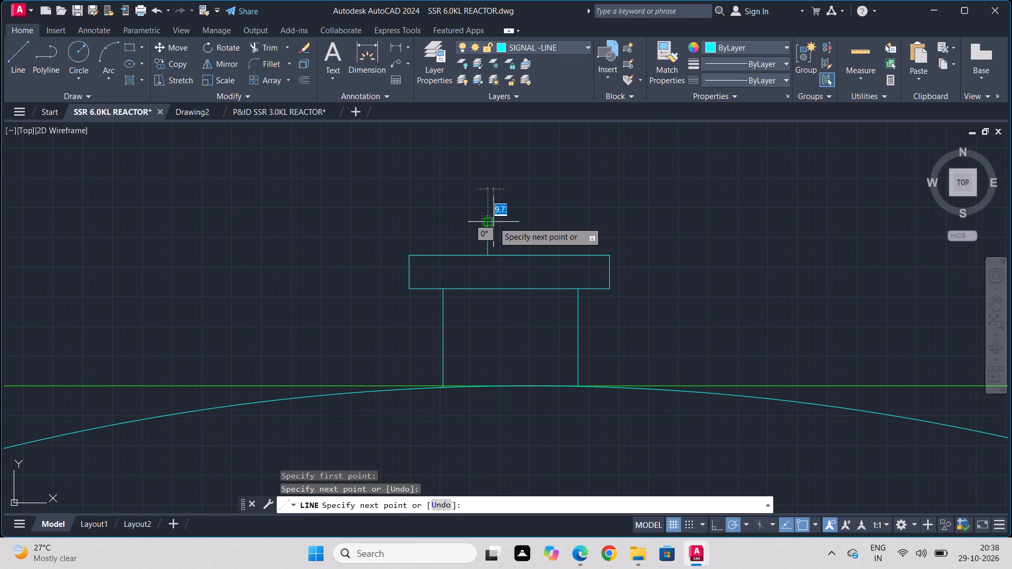
key(Escape)
Copy the short vertical line about 65 units to the right along the flange's top edge.
drag(497, 222, 490, 225)
click(466, 241)
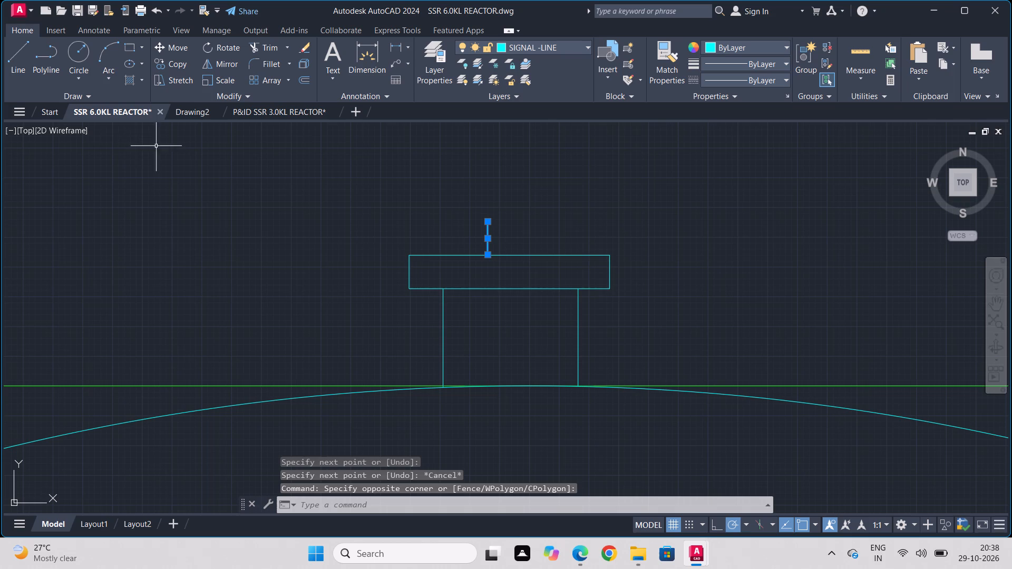
click(184, 64)
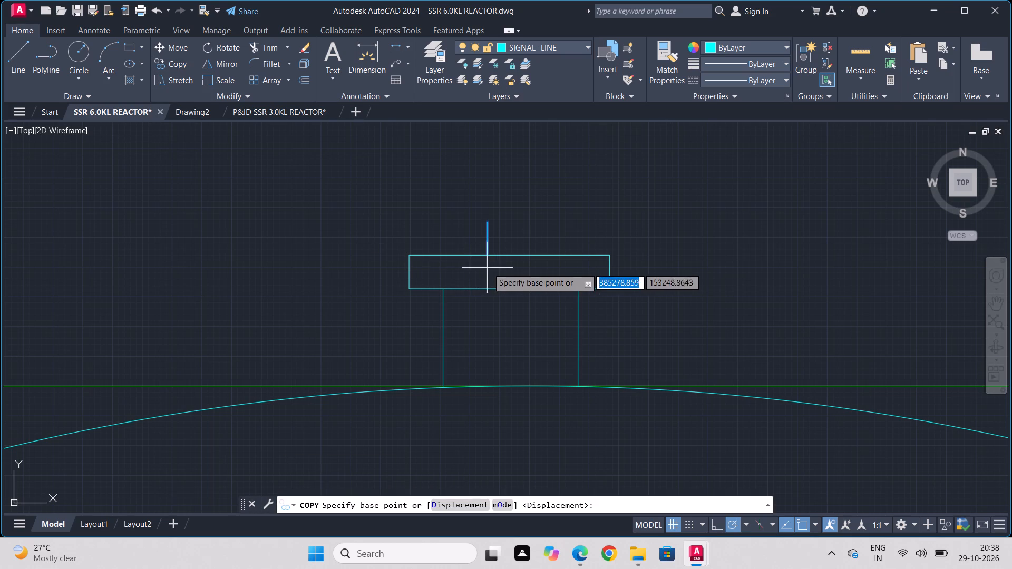
click(485, 252)
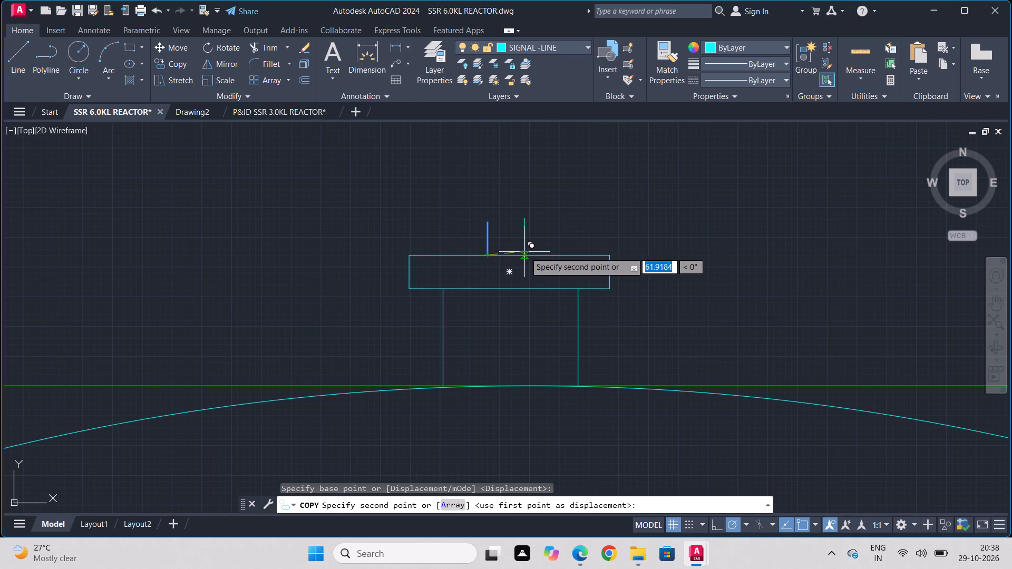
click(527, 255)
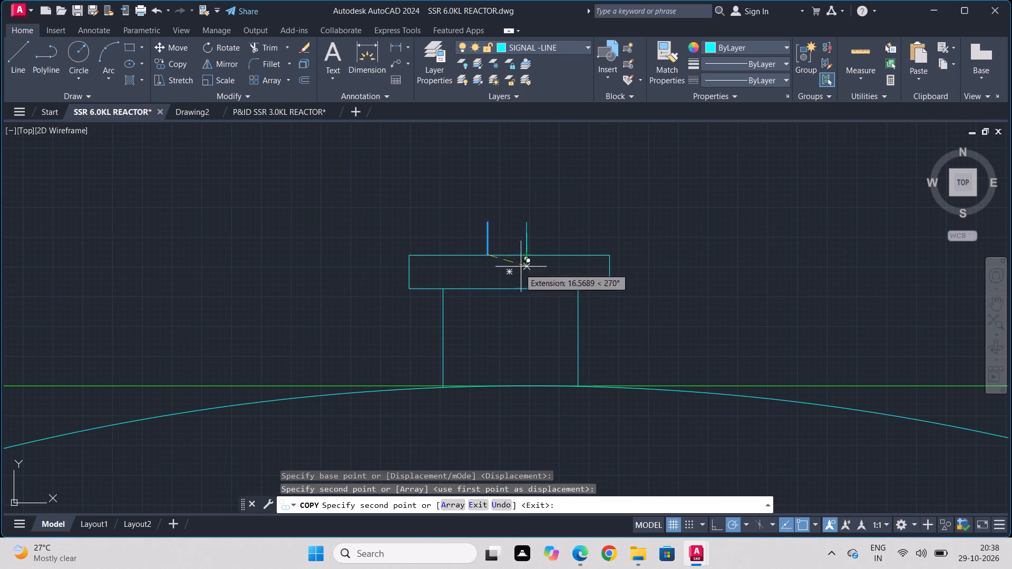
key(Escape)
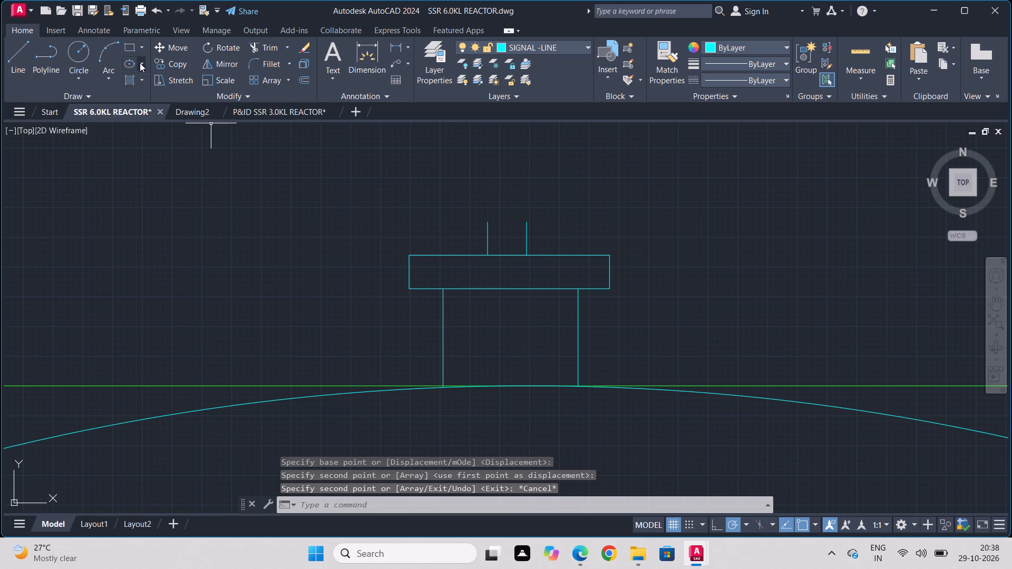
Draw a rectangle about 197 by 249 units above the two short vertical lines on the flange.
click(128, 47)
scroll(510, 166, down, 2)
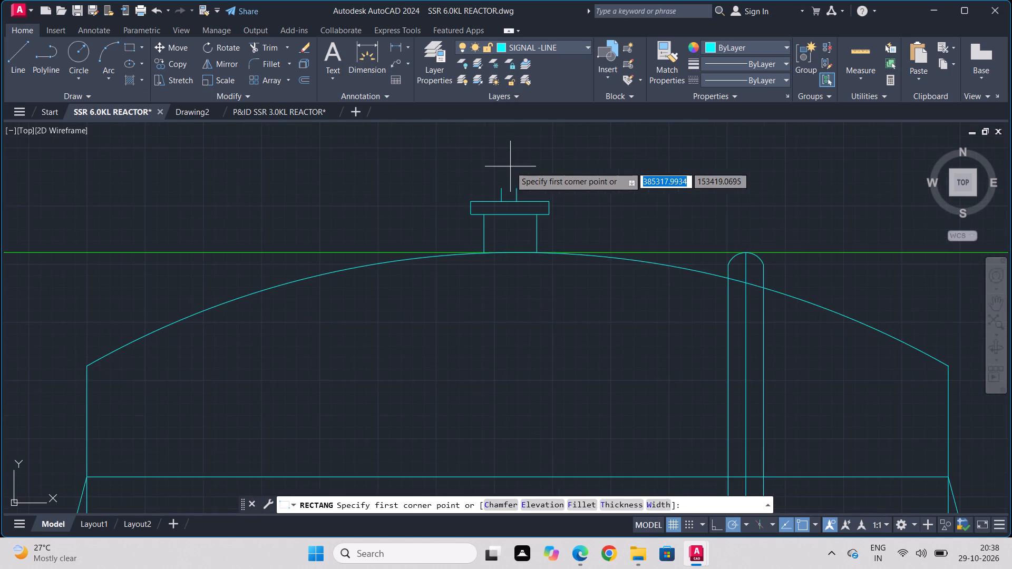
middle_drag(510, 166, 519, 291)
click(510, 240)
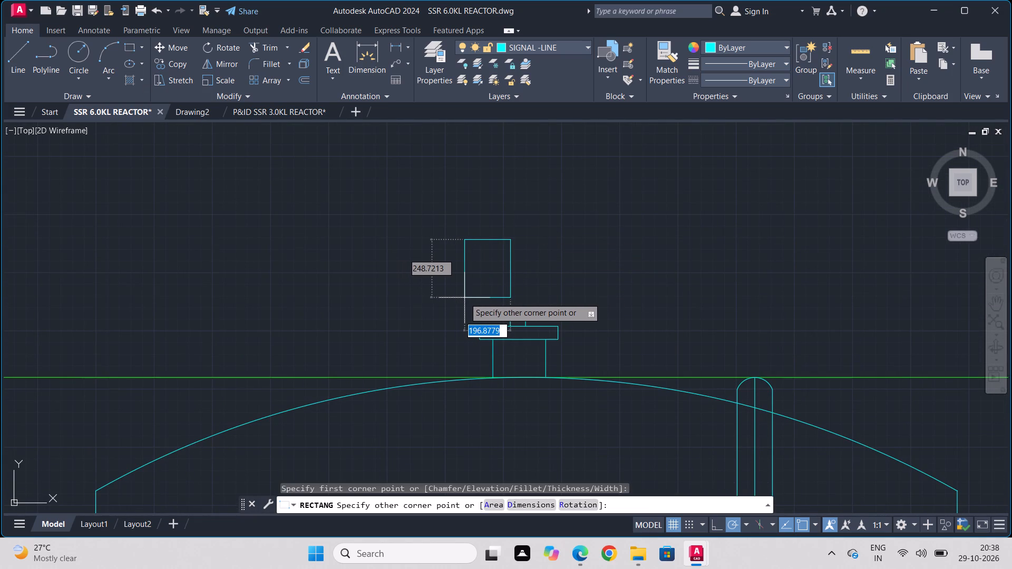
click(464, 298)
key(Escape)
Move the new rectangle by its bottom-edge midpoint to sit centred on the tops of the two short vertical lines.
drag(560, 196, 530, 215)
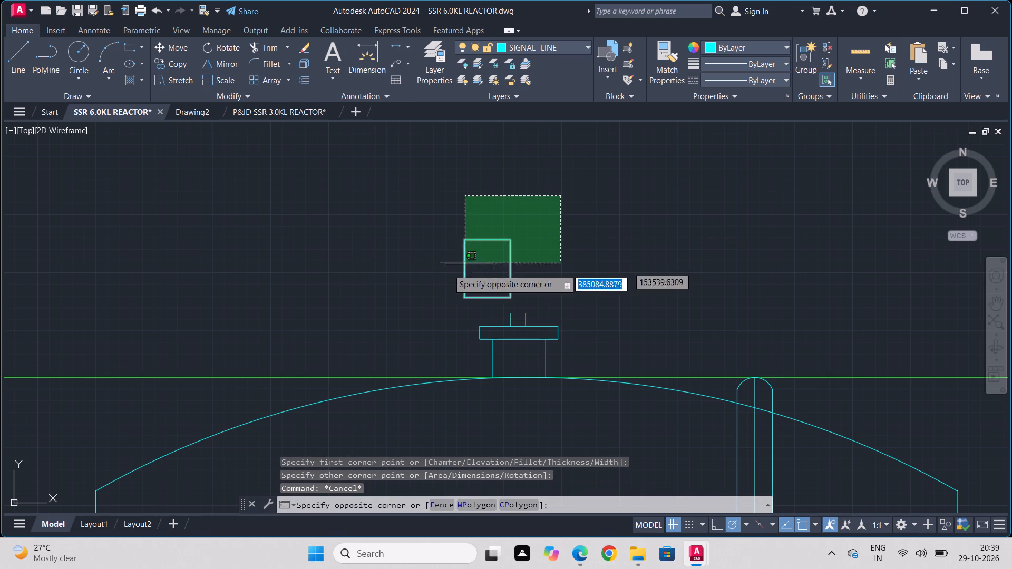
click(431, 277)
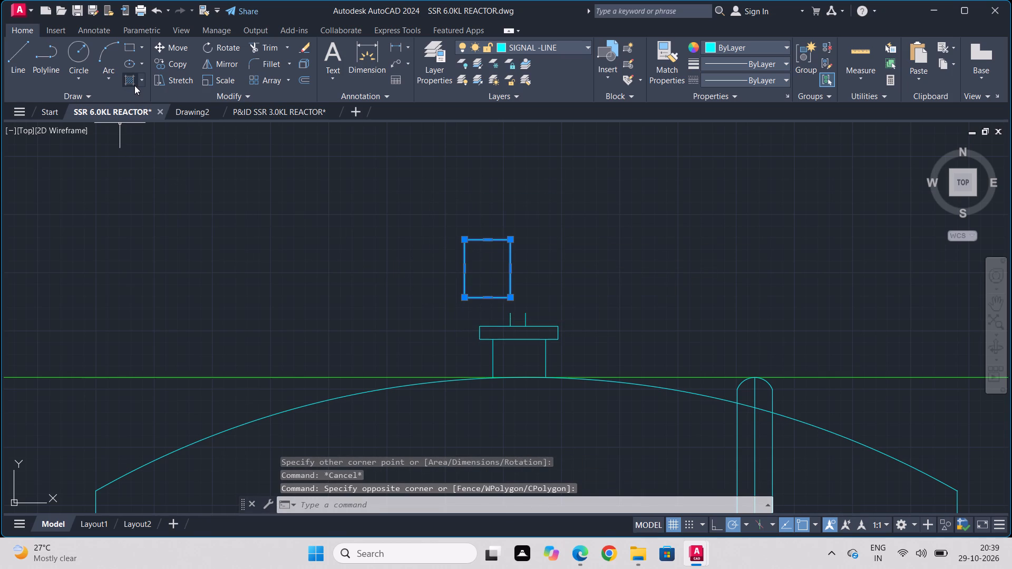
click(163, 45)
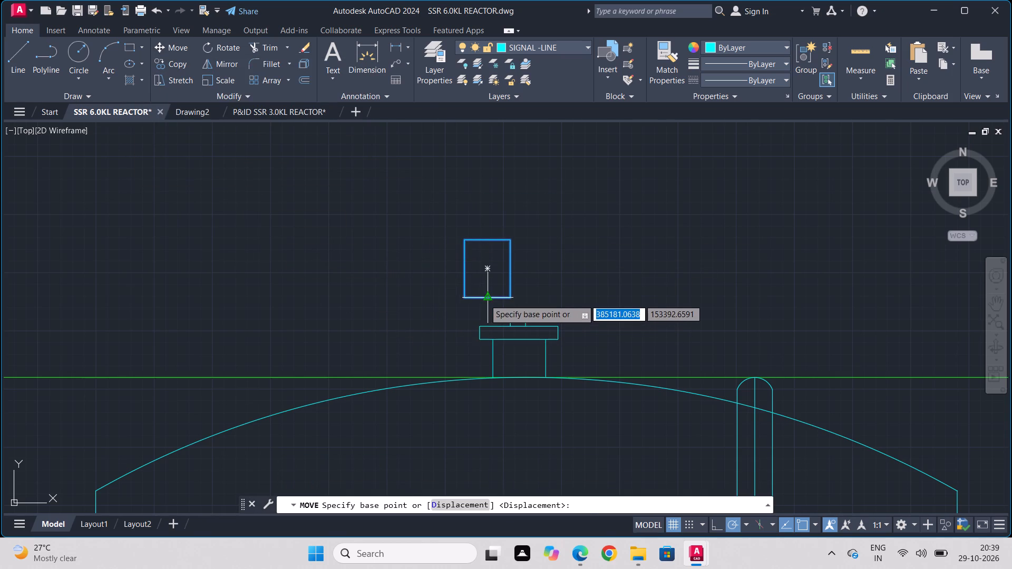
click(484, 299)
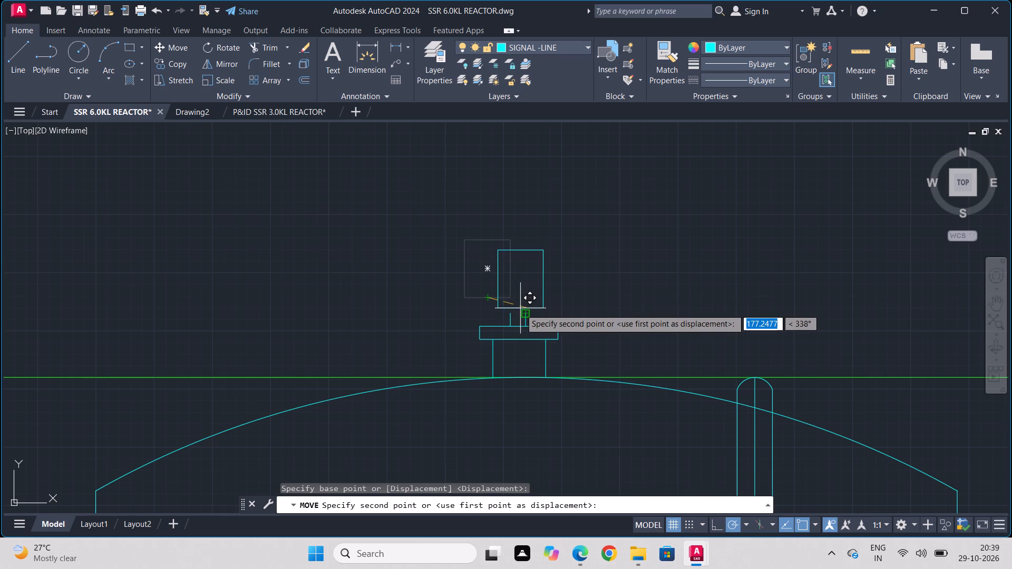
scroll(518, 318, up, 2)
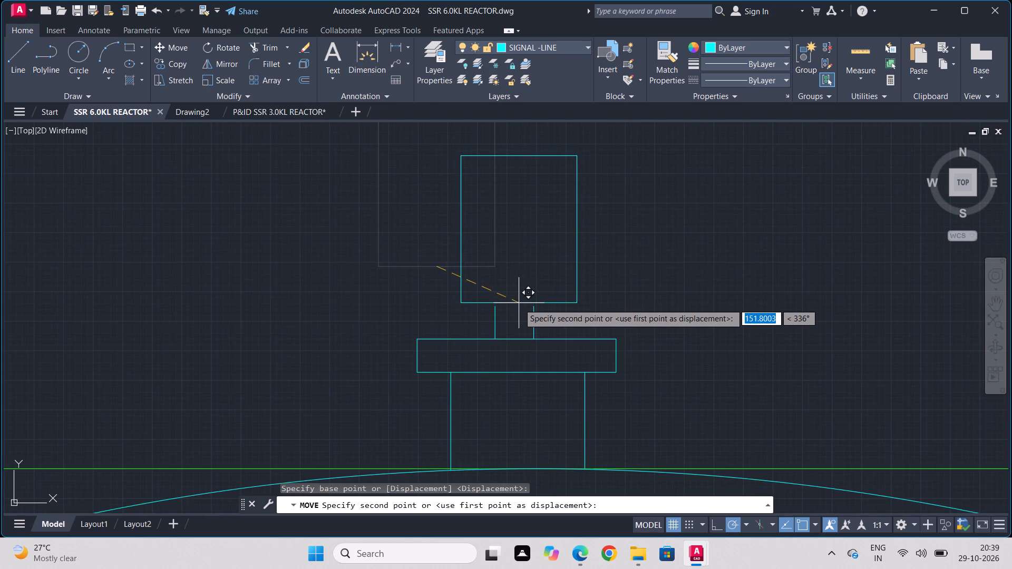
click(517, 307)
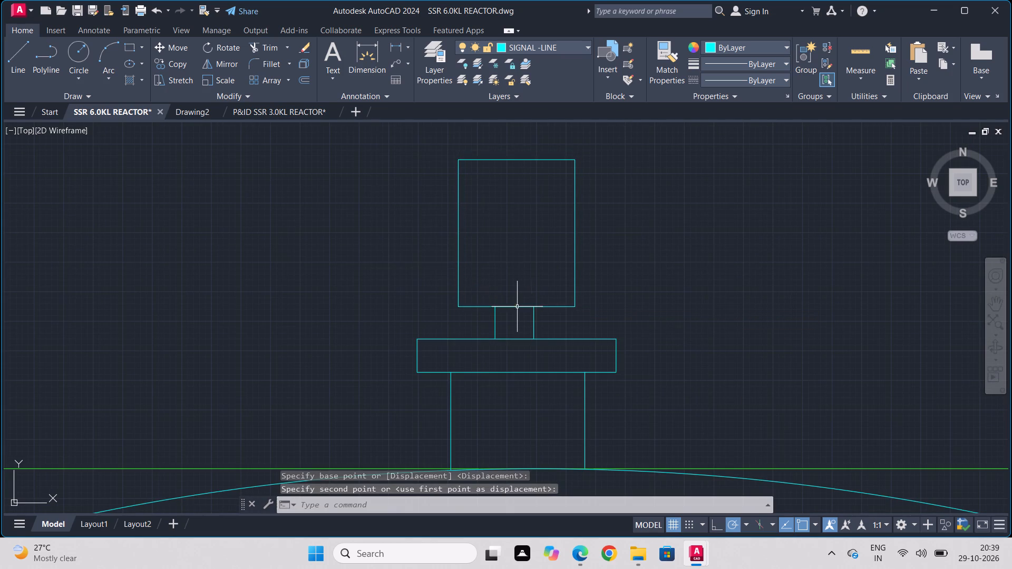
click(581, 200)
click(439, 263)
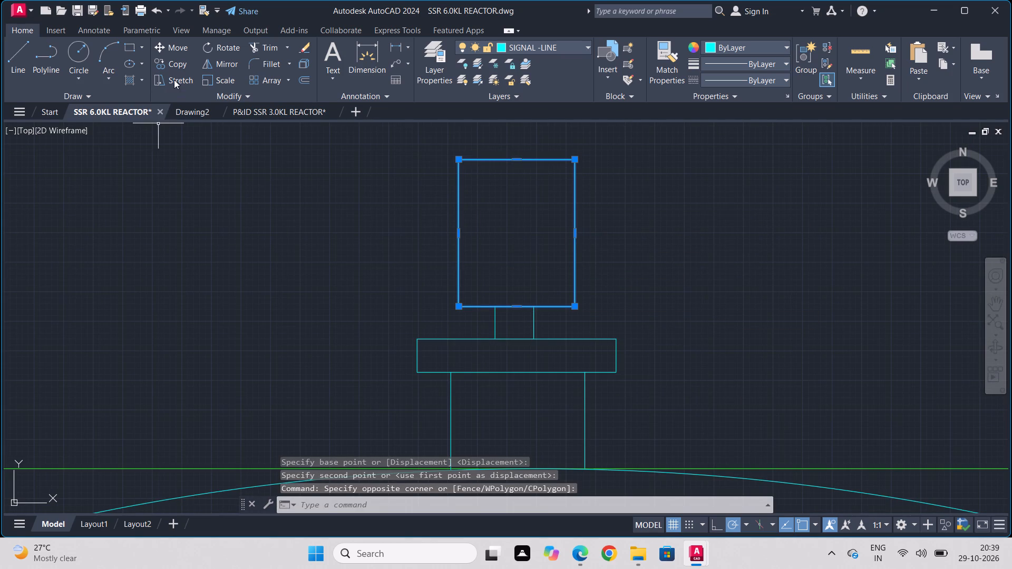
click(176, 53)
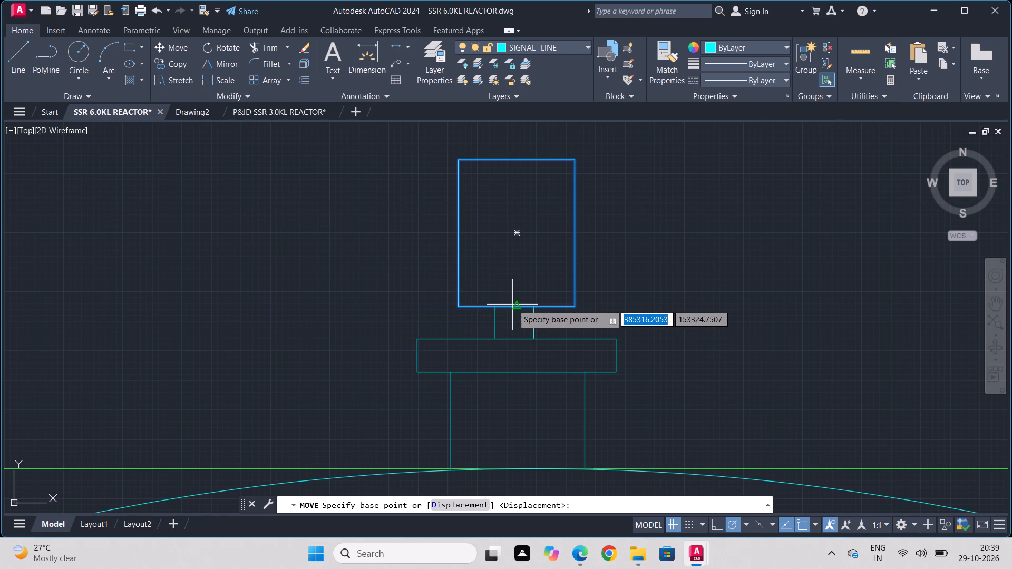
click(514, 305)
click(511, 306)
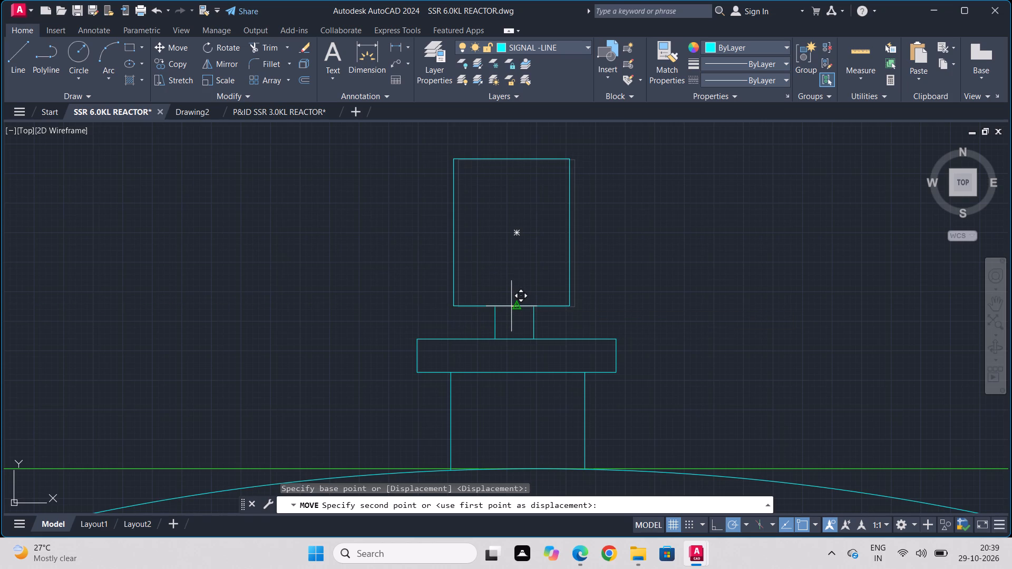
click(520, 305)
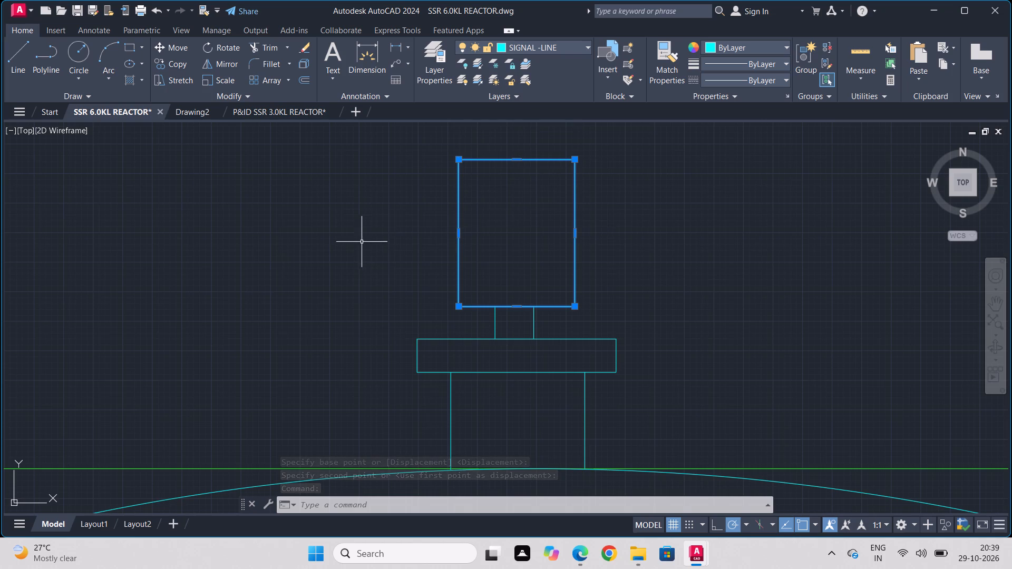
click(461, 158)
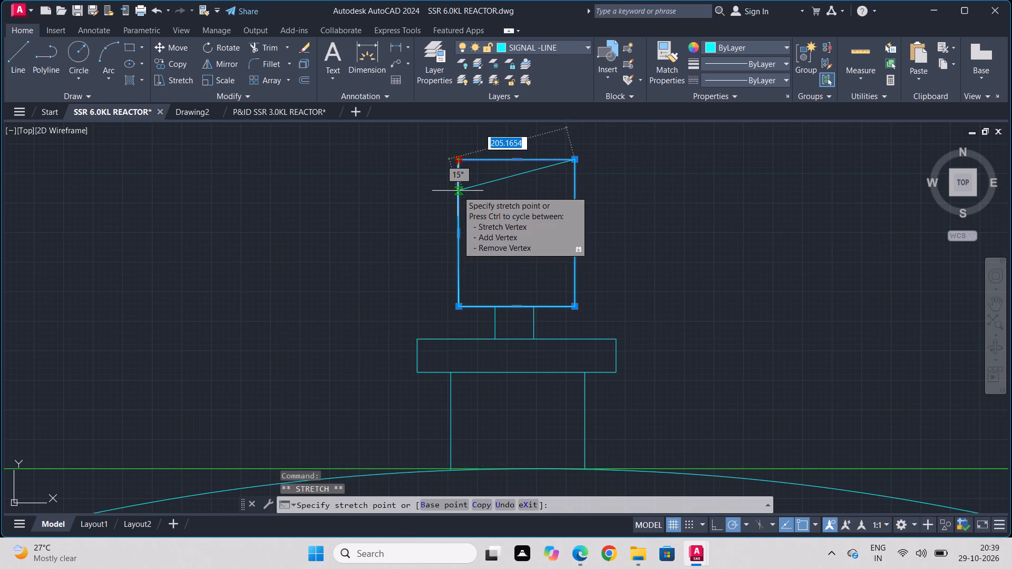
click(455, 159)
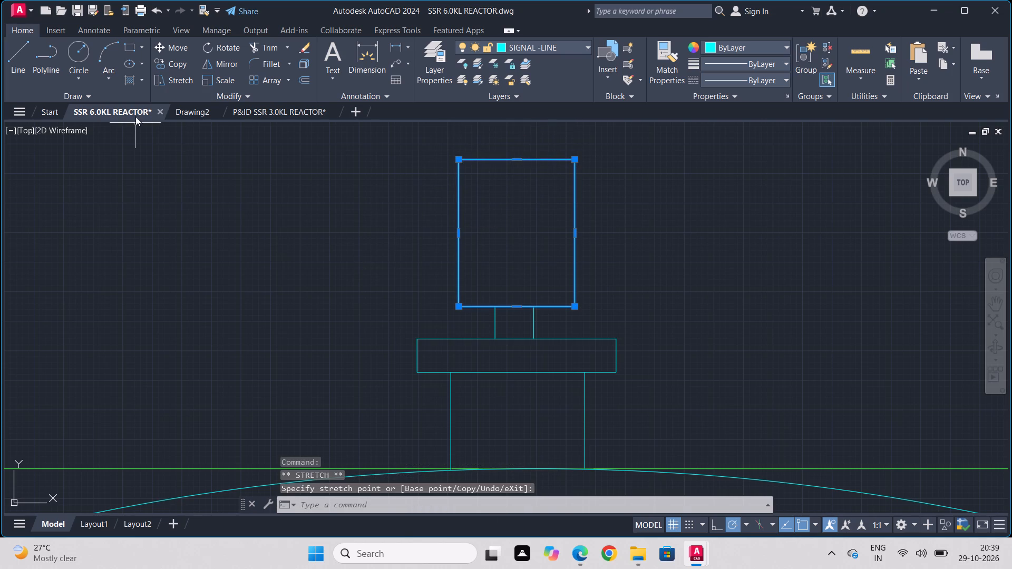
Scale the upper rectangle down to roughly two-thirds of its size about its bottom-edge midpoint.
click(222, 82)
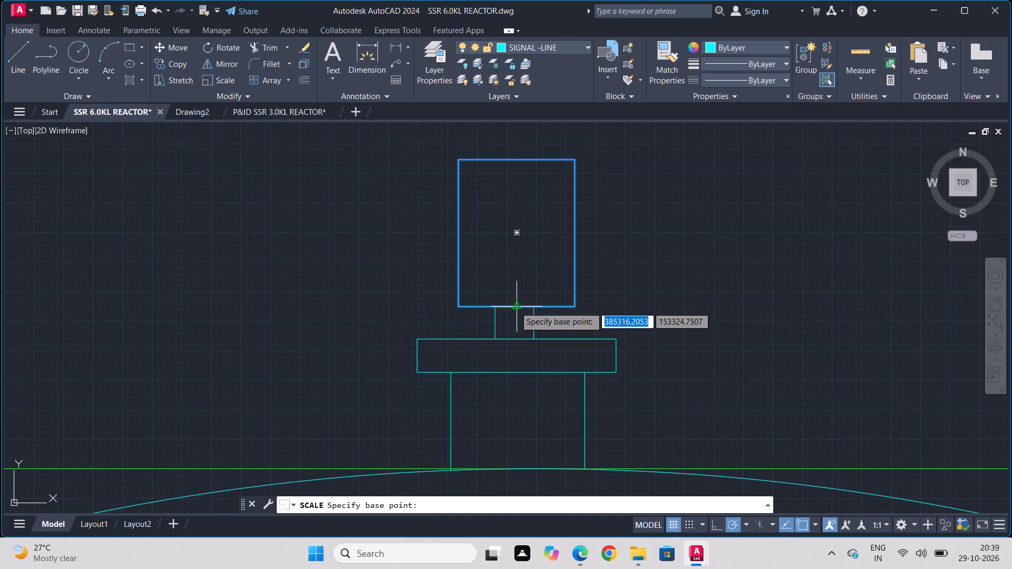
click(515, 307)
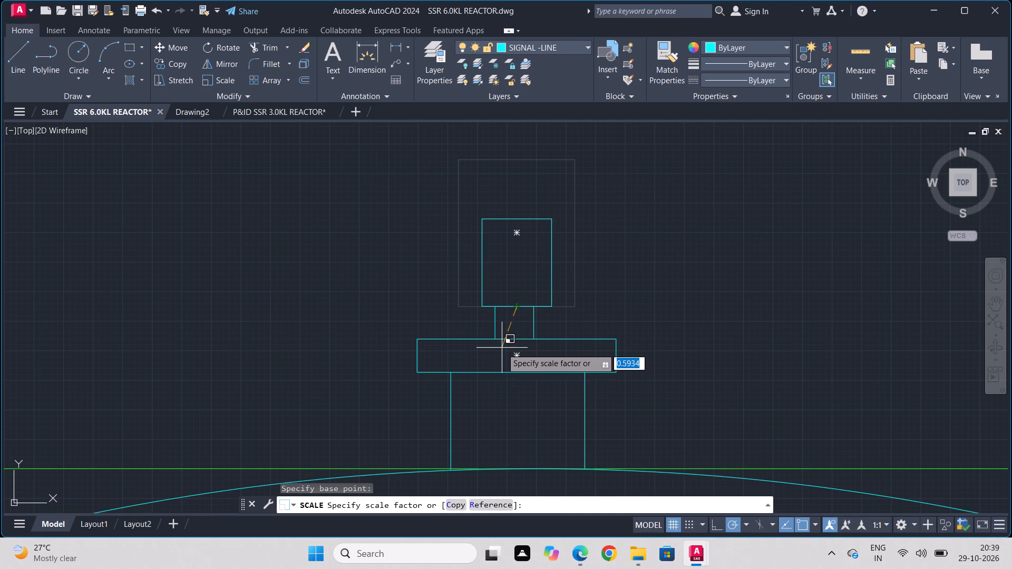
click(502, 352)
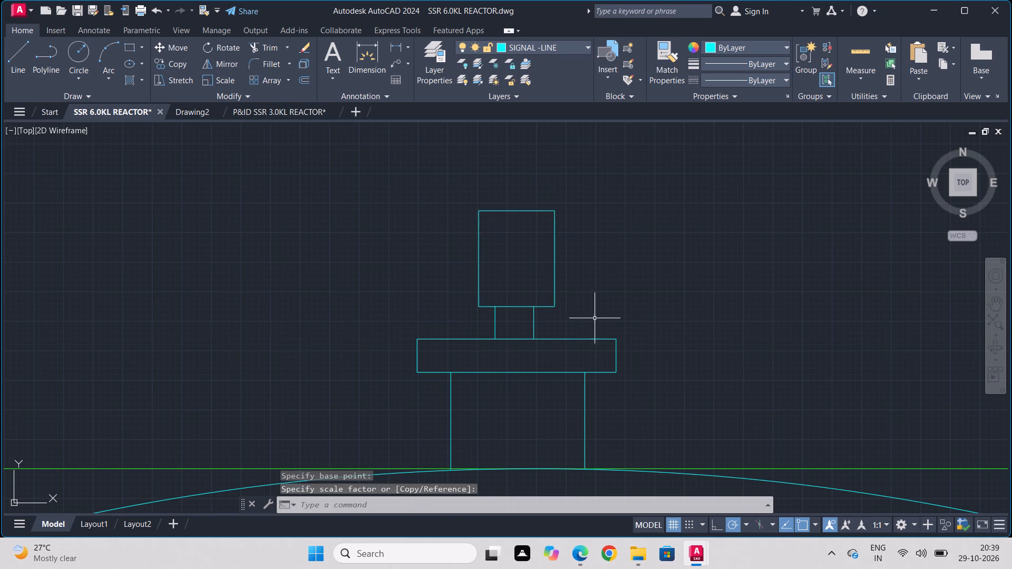
Scale the flange rectangle down to about half its size about its bottom-edge midpoint.
click(615, 328)
click(607, 401)
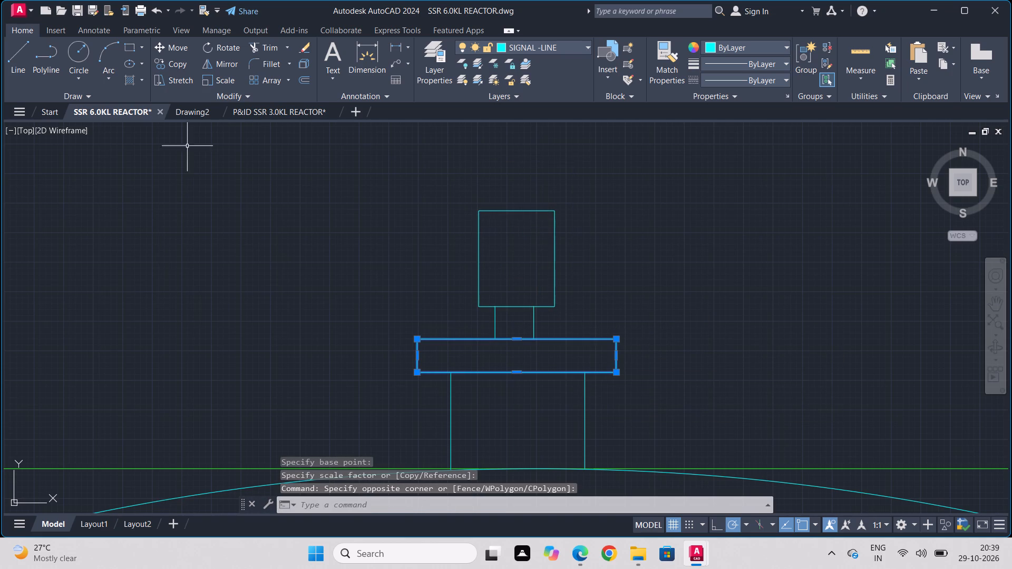
click(210, 81)
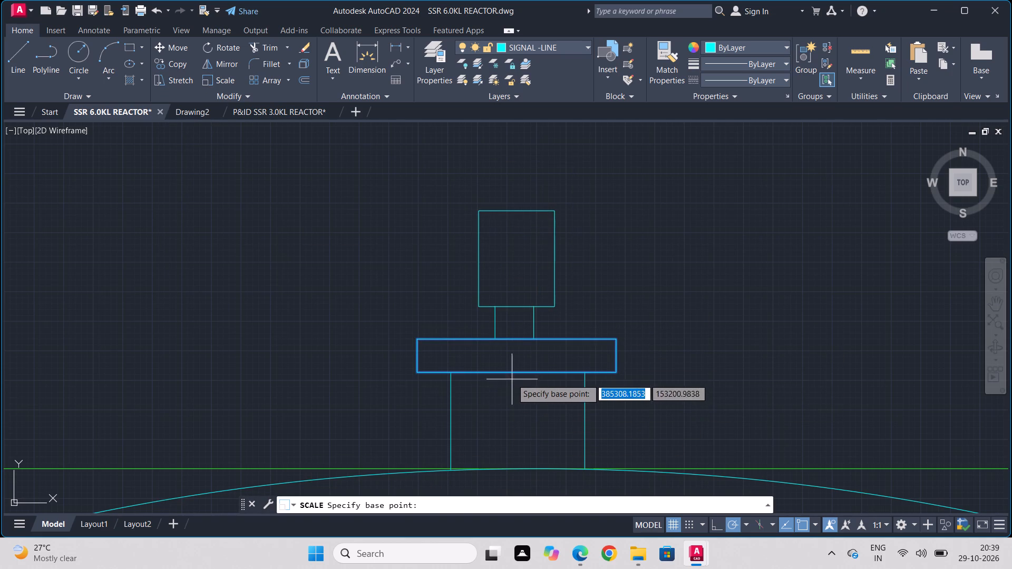
click(518, 375)
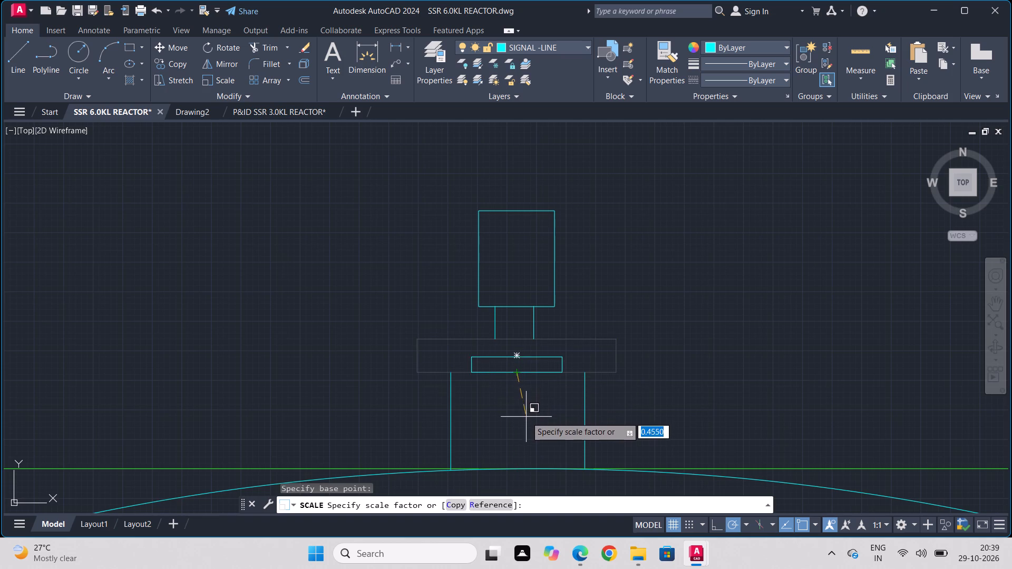
click(526, 422)
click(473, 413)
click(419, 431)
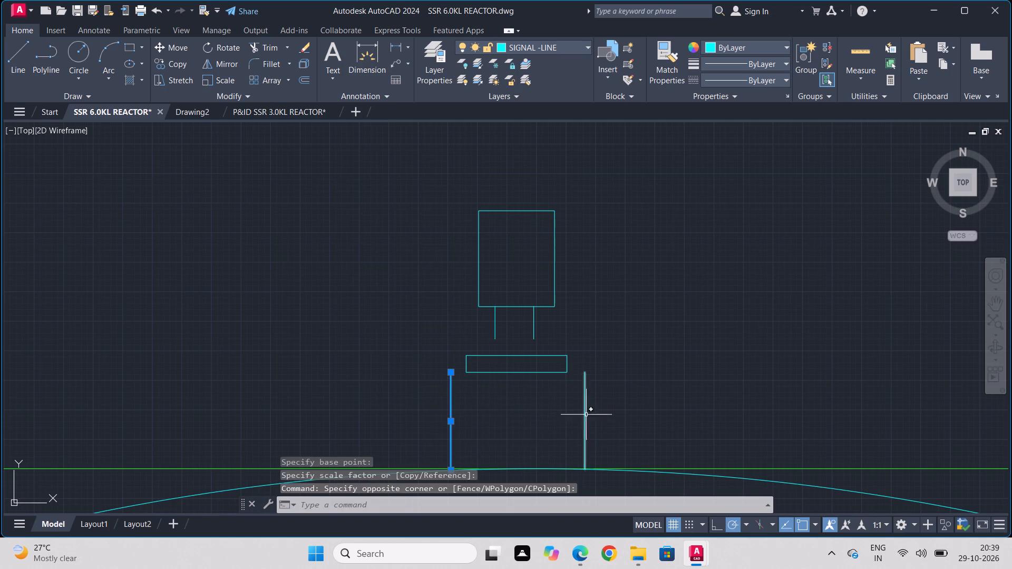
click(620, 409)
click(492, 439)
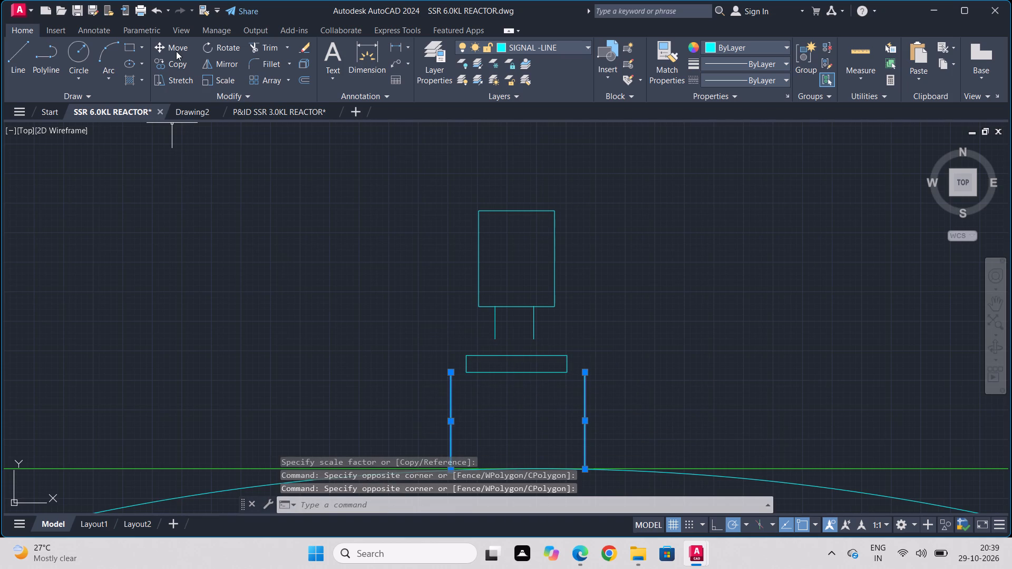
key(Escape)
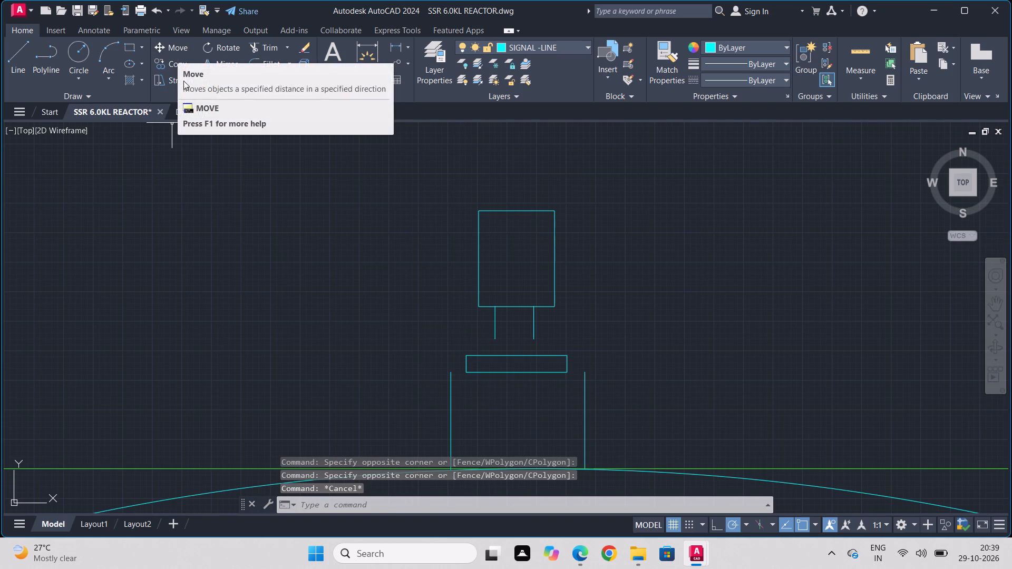
Move the left neck line about 60 units to the right so its top meets the reduced flange's bottom edge.
click(474, 406)
click(424, 415)
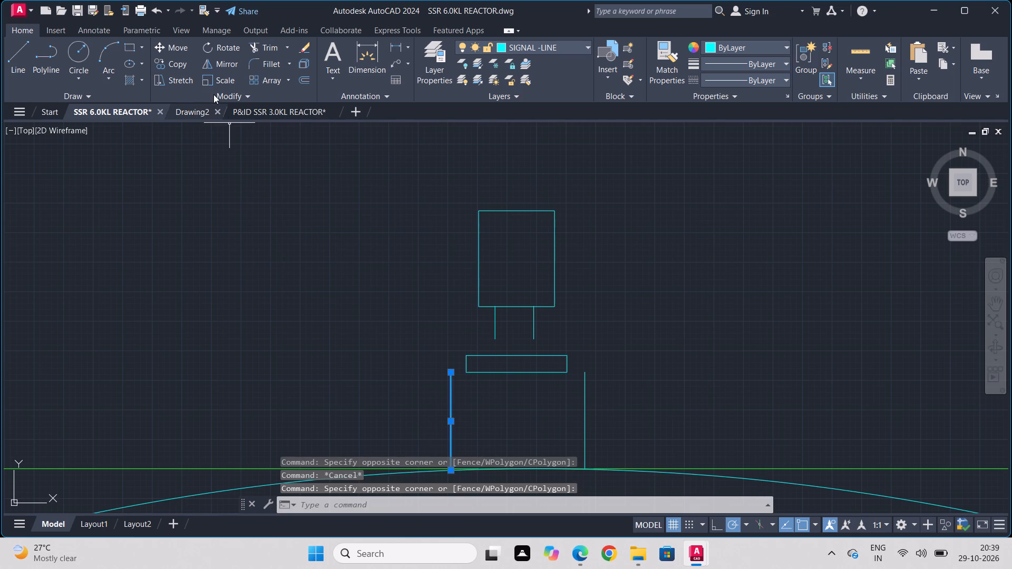
click(163, 43)
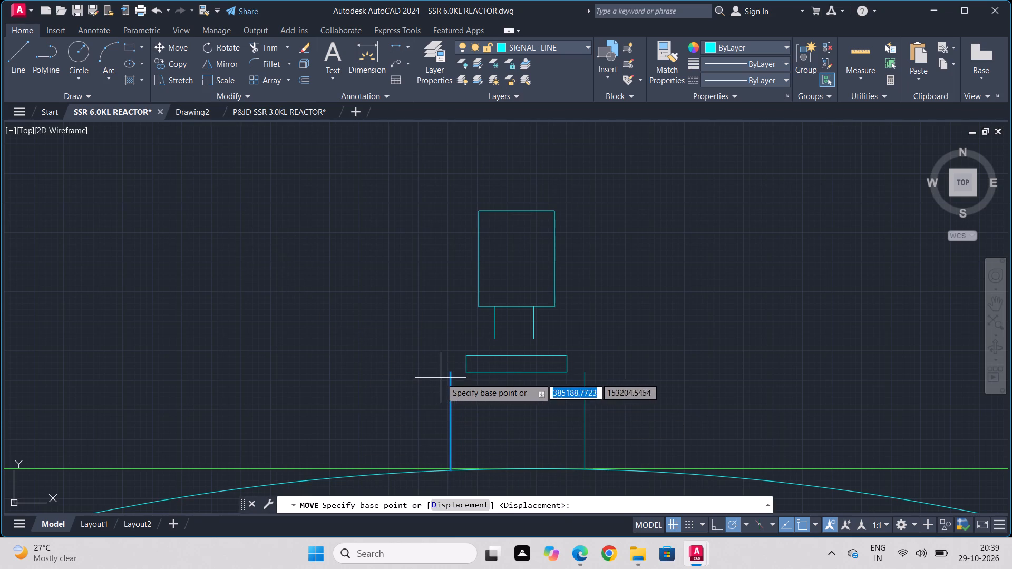
click(445, 375)
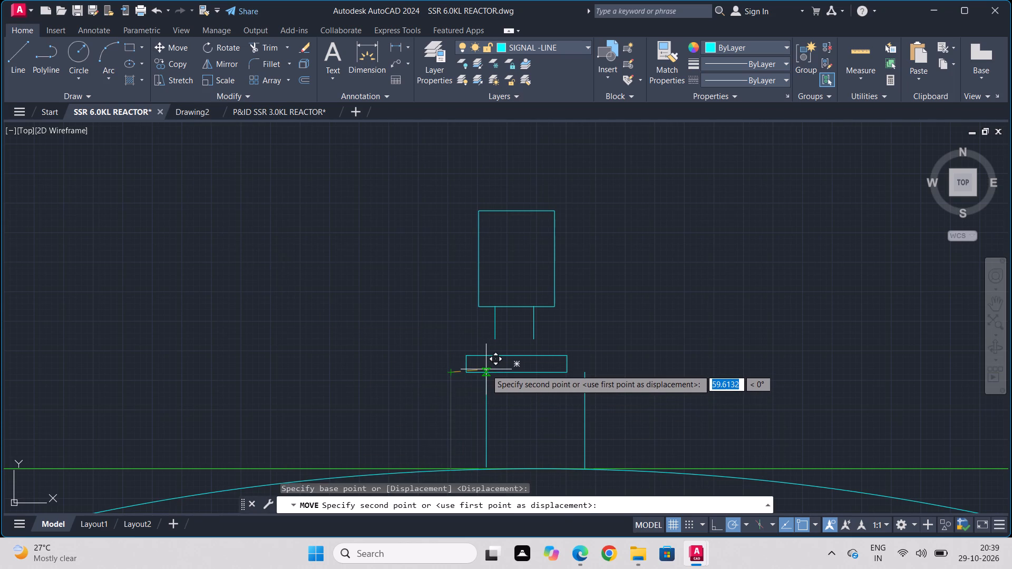
click(485, 374)
Move the right neck line horizontally to the left so its top meets the flange's bottom edge.
drag(626, 385, 616, 393)
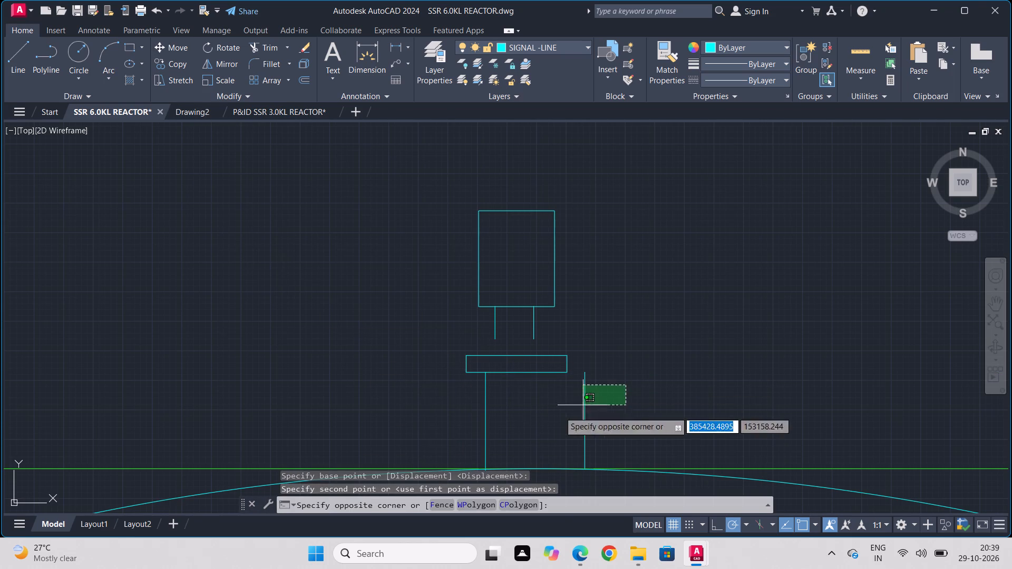
click(550, 416)
click(170, 47)
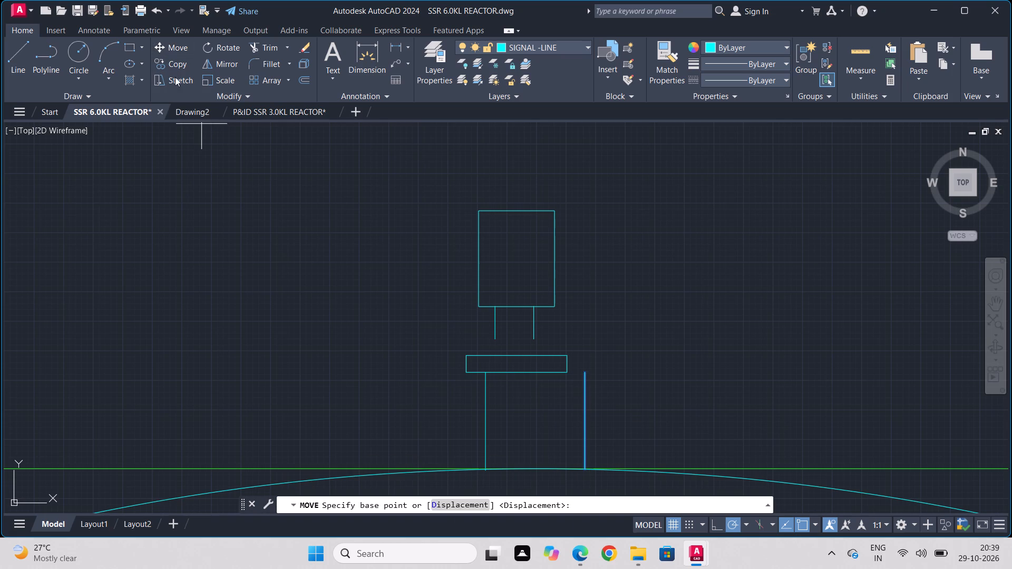
click(583, 373)
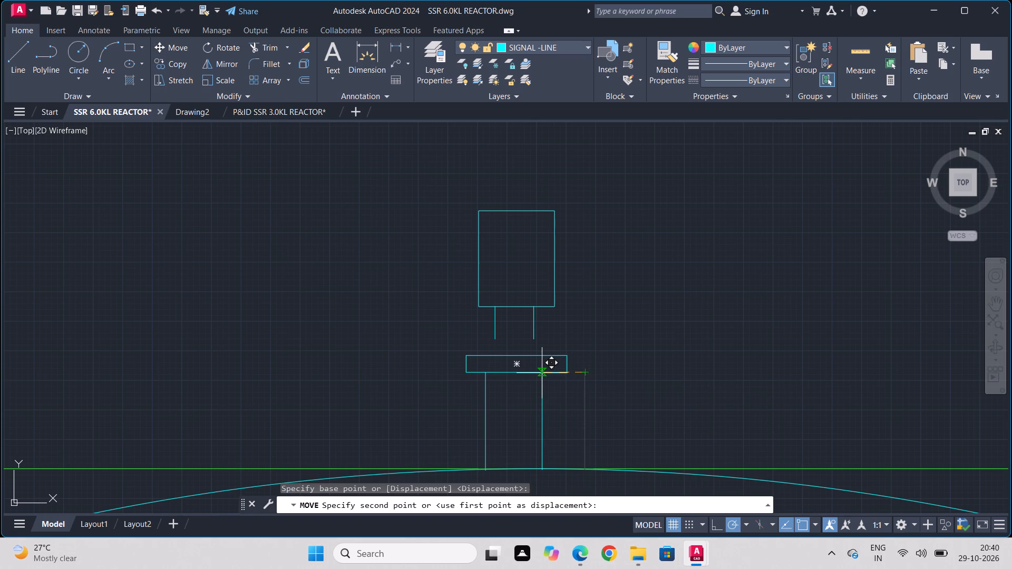
click(542, 373)
Move the upper rectangle and the two short vertical lines straight down so the lines rest on the flange's top edge.
click(563, 200)
click(461, 332)
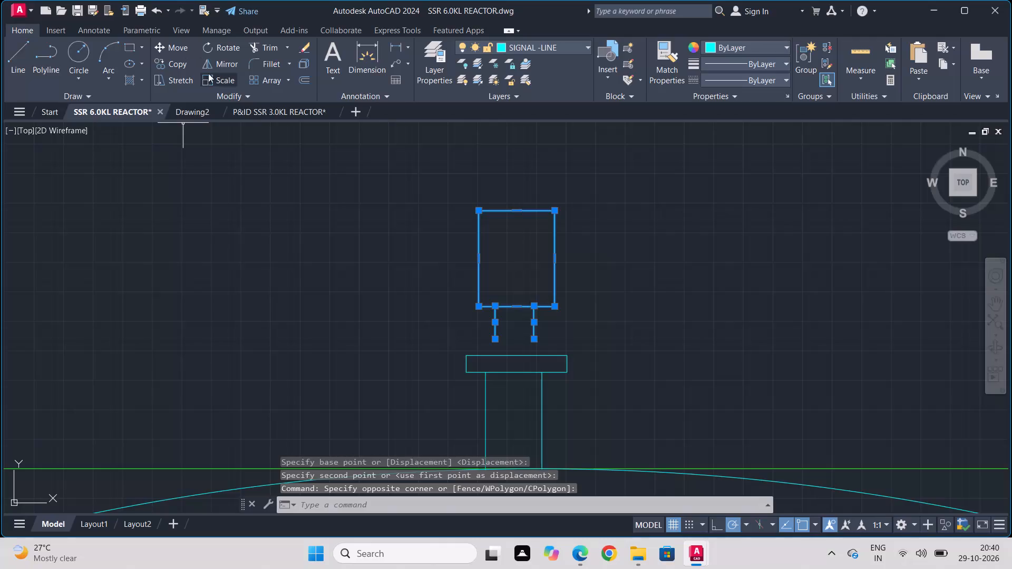
click(168, 49)
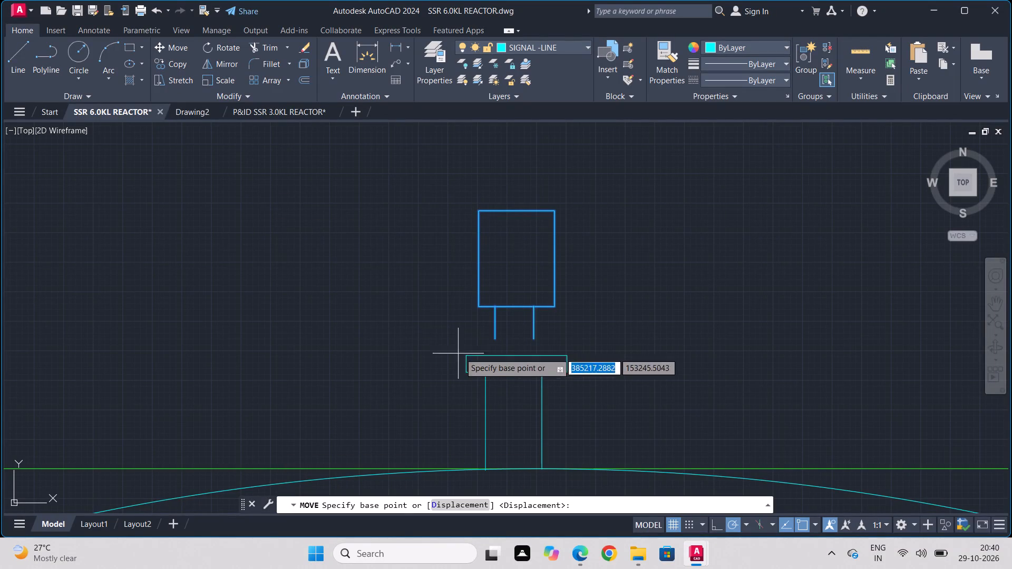
click(493, 339)
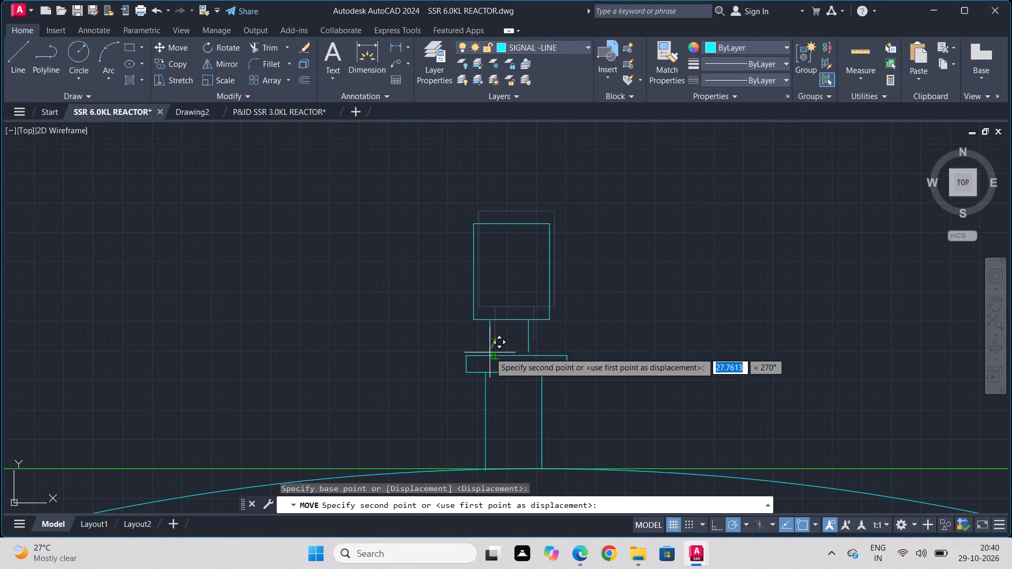
click(492, 351)
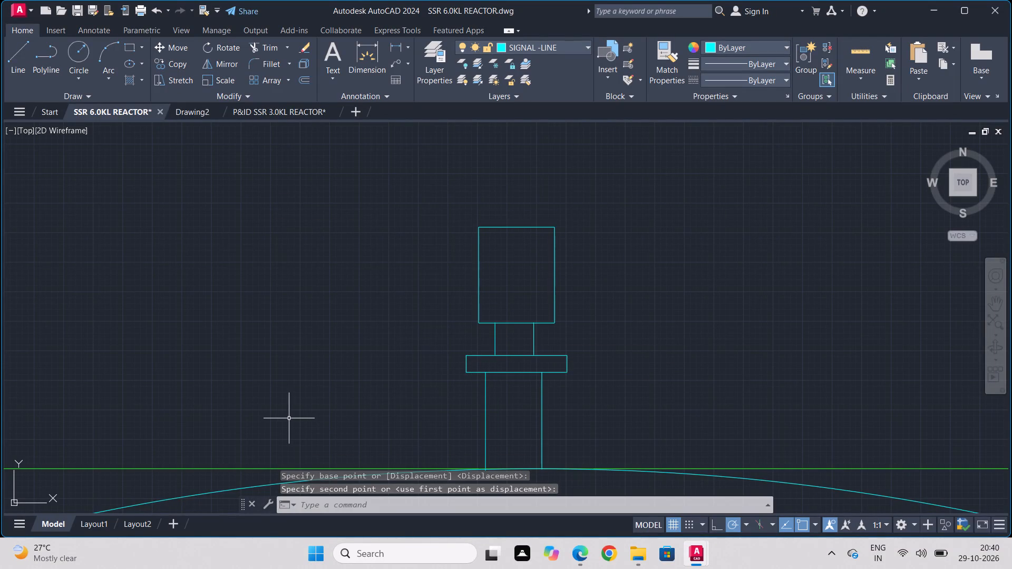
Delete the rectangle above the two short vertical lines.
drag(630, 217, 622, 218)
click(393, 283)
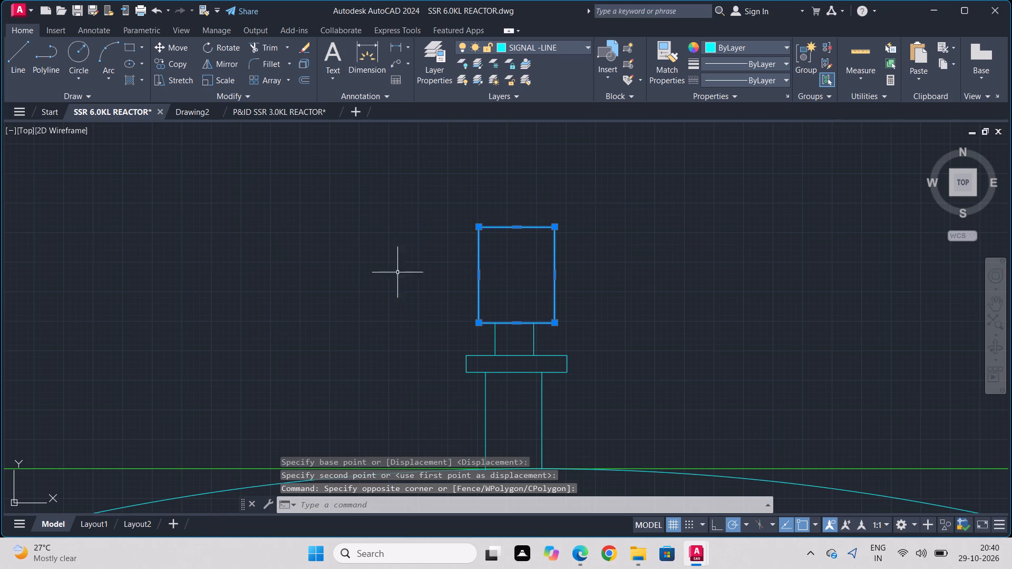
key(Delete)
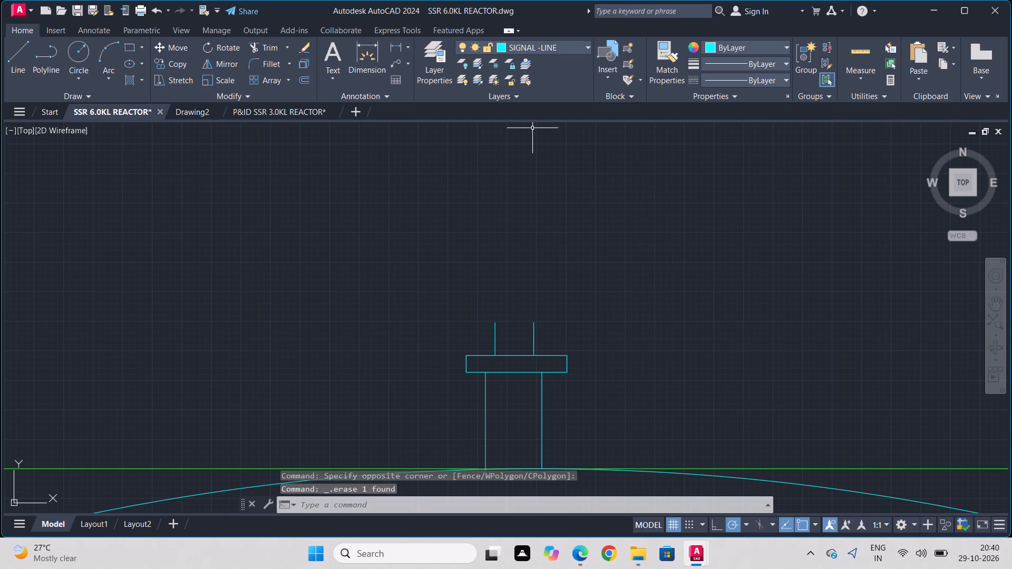
Make the INSTRUMENT layer current.
scroll(527, 242, down, 1)
scroll(559, 309, down, 3)
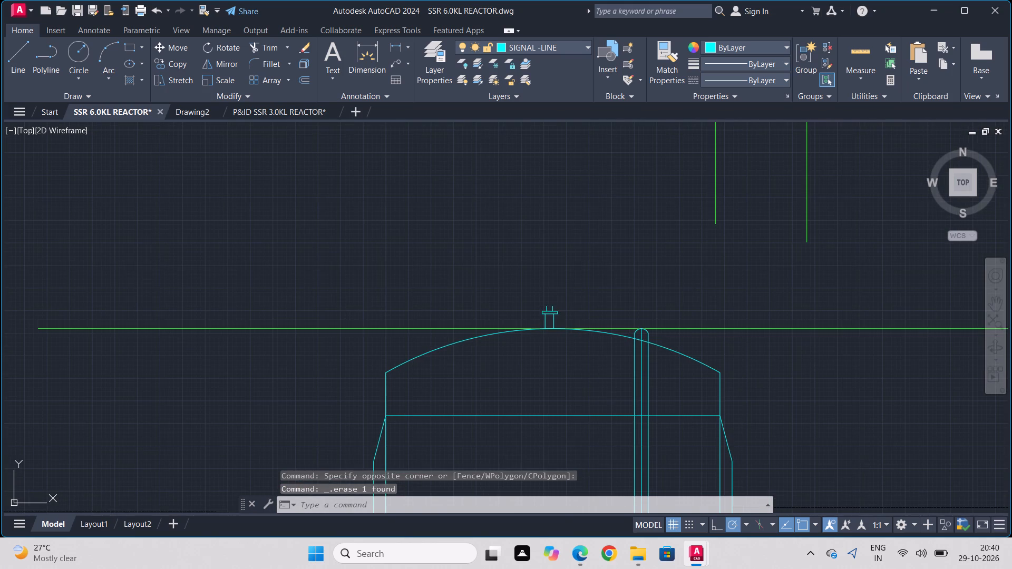
scroll(559, 311, up, 4)
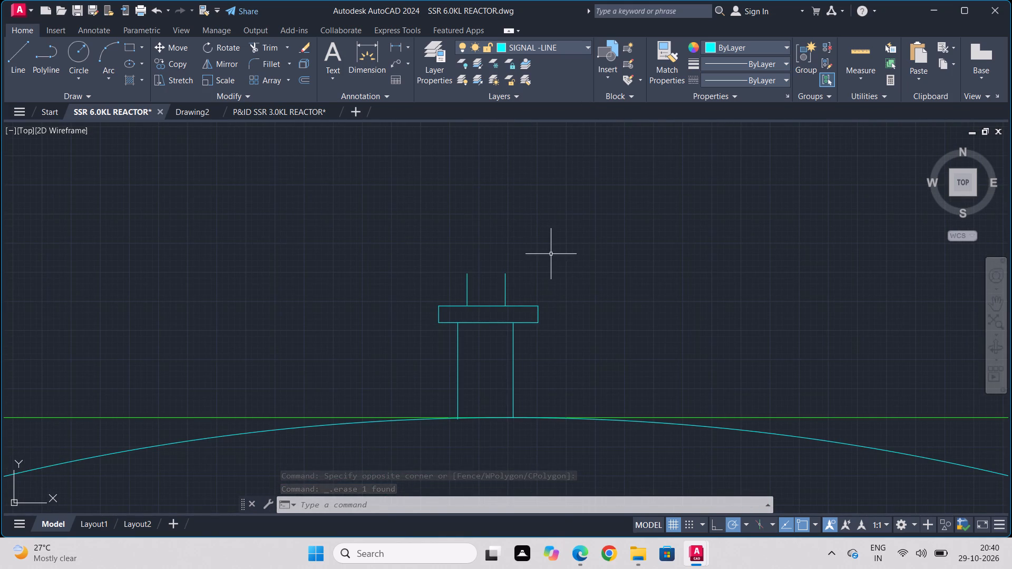
click(551, 254)
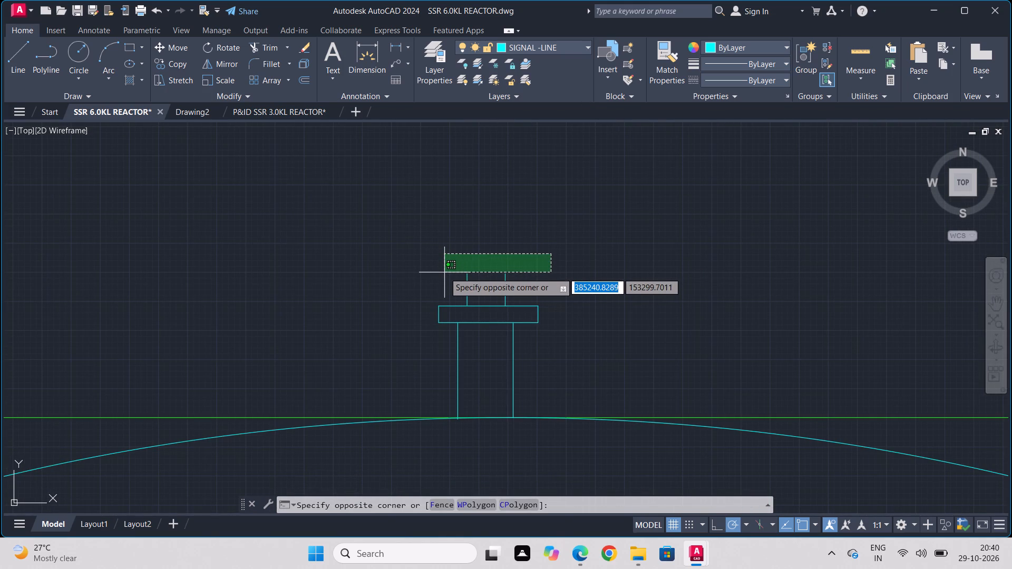
click(444, 272)
click(424, 54)
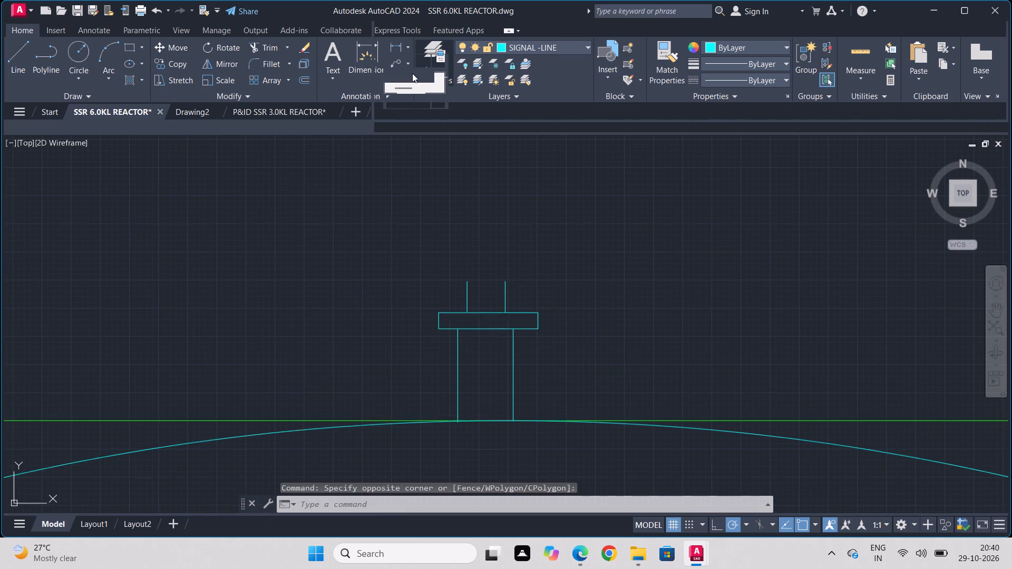
scroll(531, 117, down, 2)
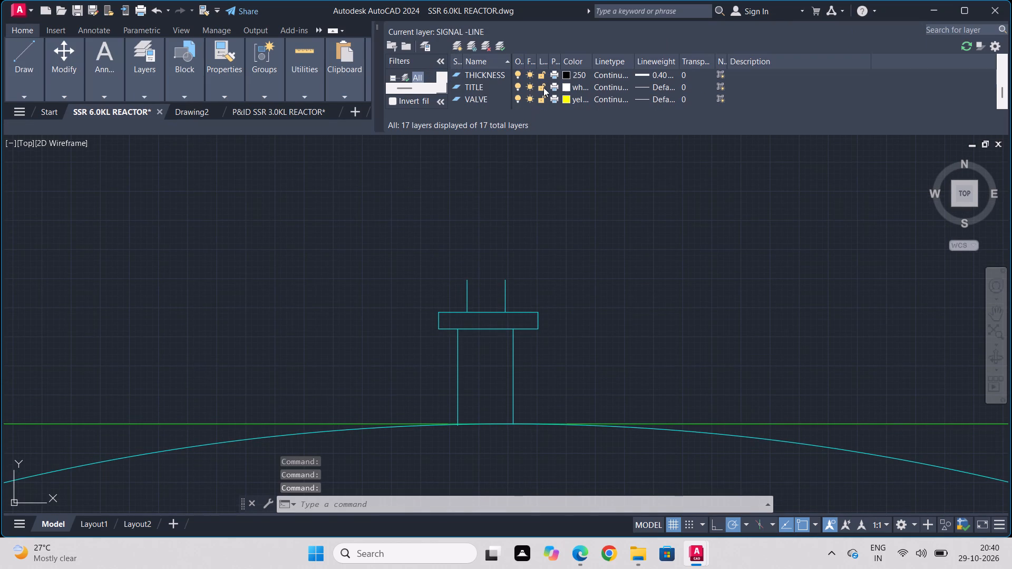
scroll(542, 91, down, 2)
scroll(534, 96, up, 1)
scroll(534, 96, down, 4)
scroll(514, 88, up, 2)
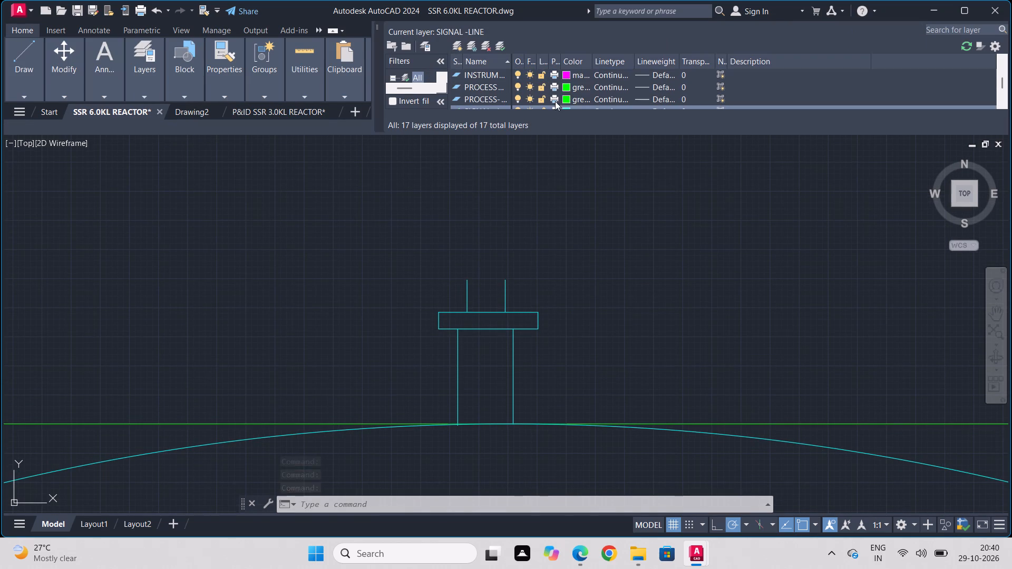
double_click(456, 70)
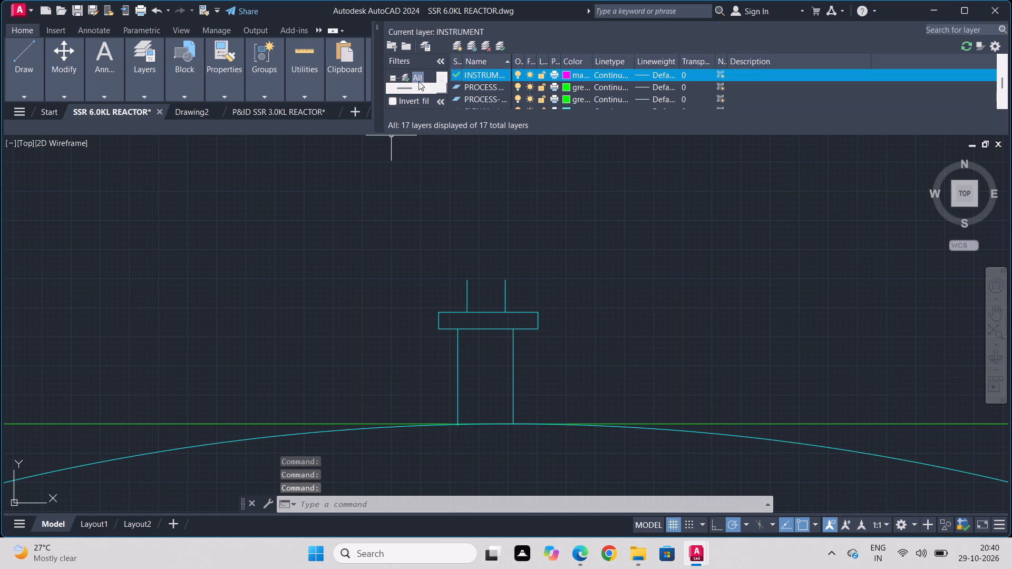
click(377, 28)
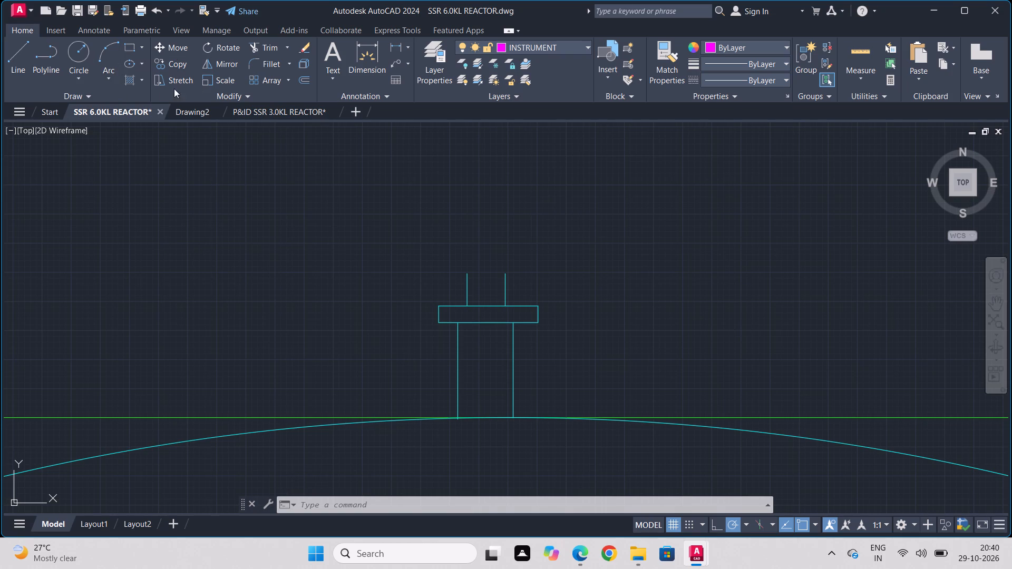
Draw a rectangle about 114 units wide above the nozzle flange, overlapping the left short vertical line.
click(128, 50)
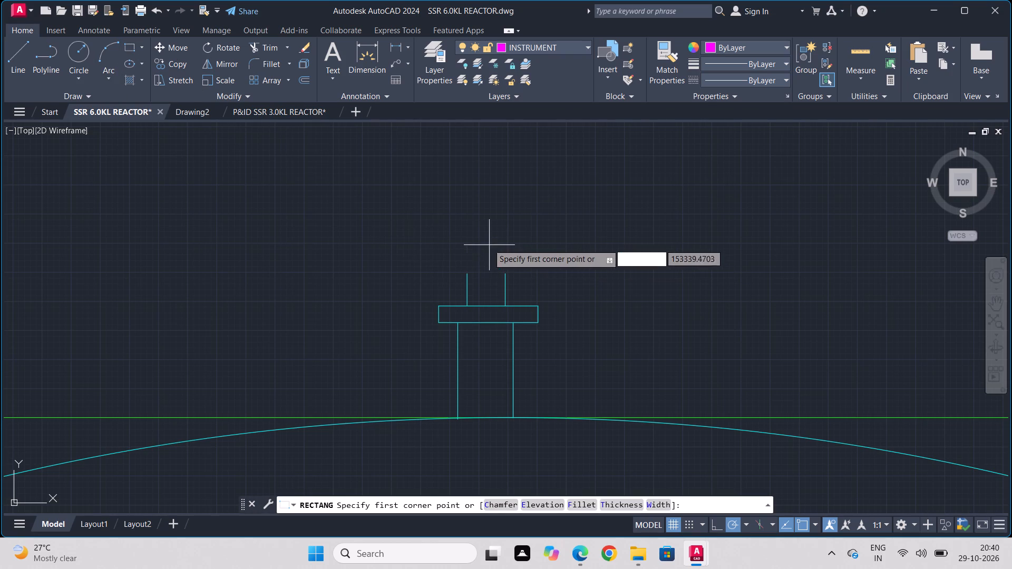
click(498, 205)
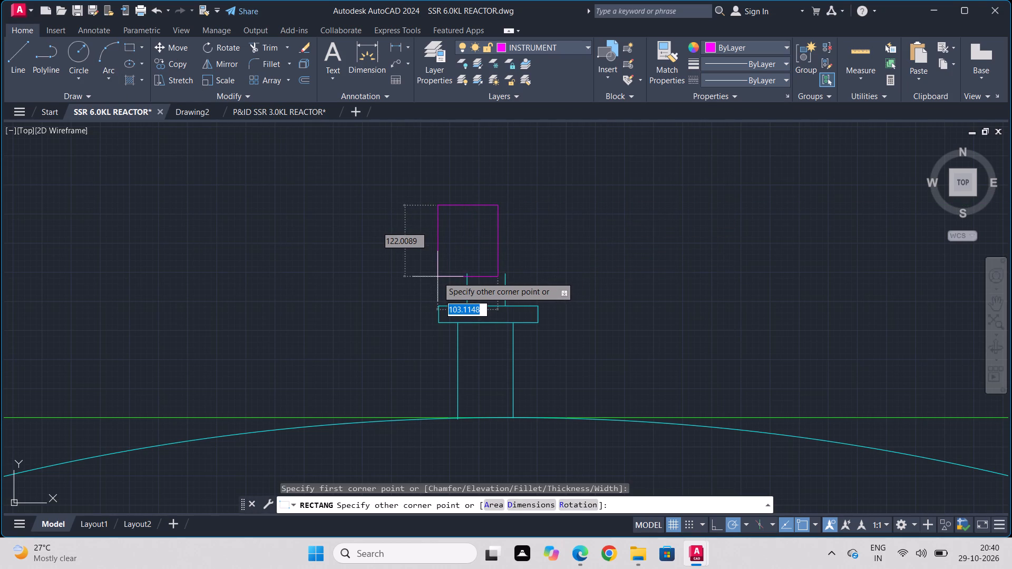
click(431, 289)
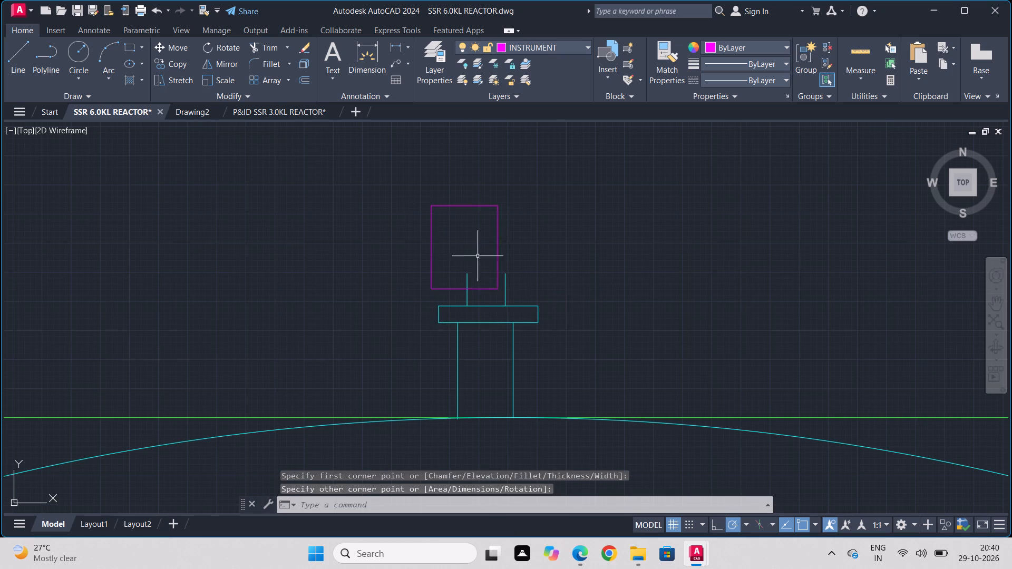
Move the magenta rectangle up and to the right so its bottom edge rests on the two short vertical lines.
click(525, 212)
click(405, 253)
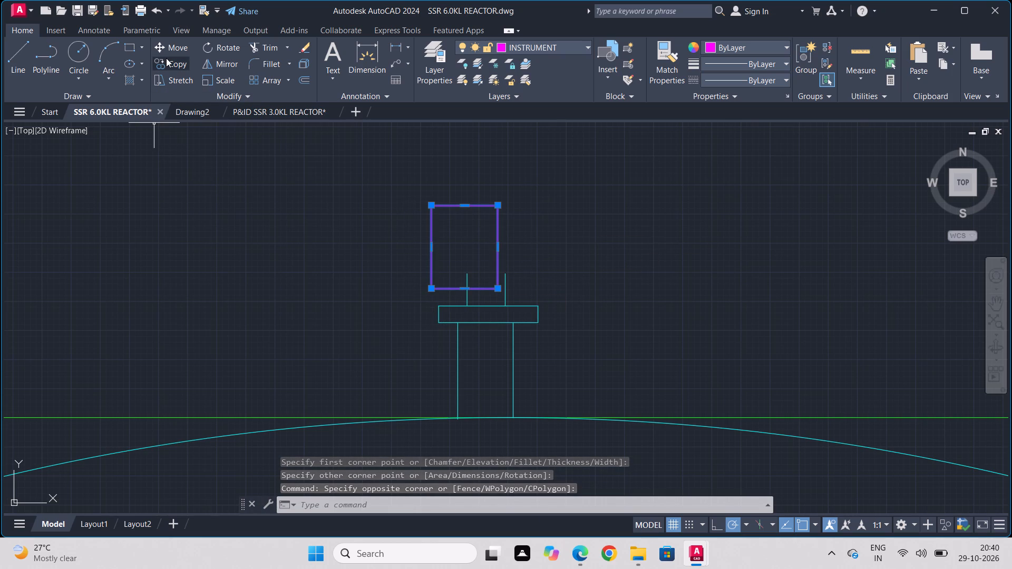
click(169, 48)
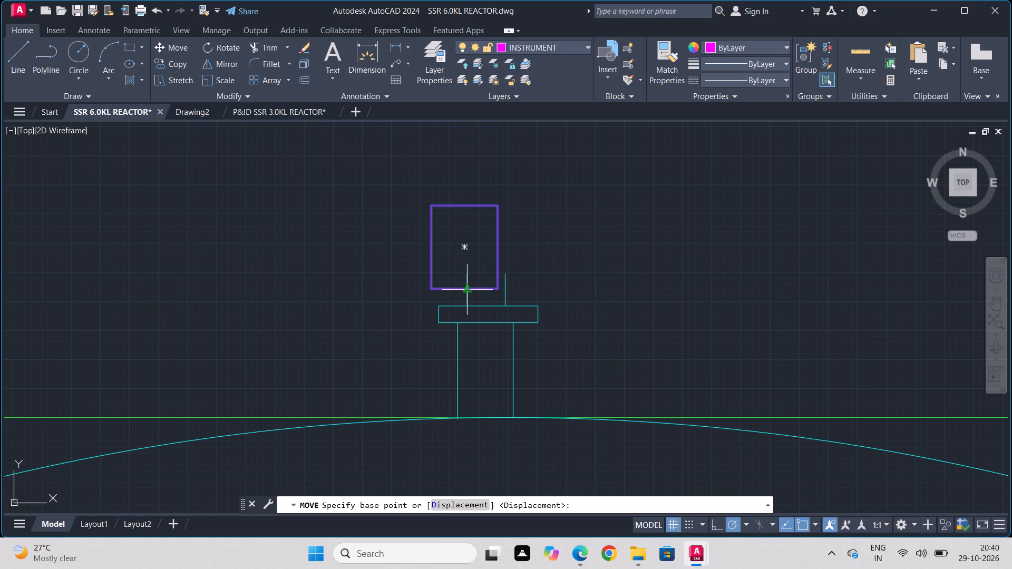
click(470, 291)
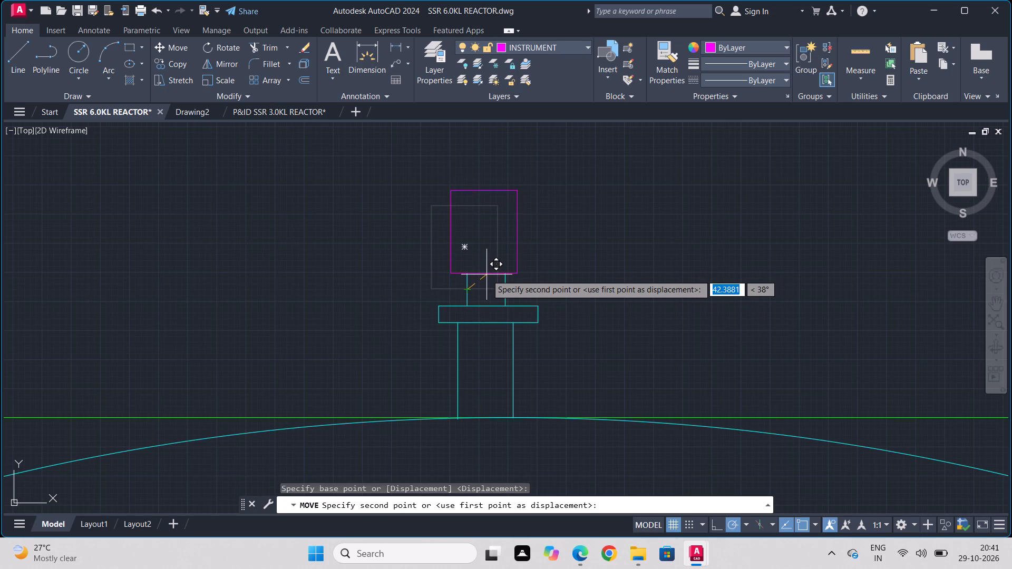
click(486, 274)
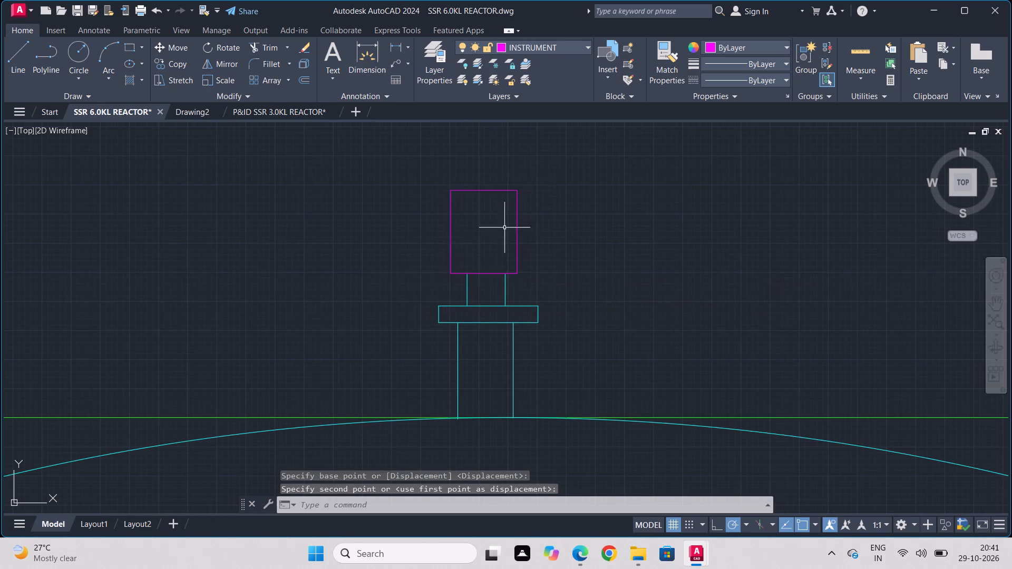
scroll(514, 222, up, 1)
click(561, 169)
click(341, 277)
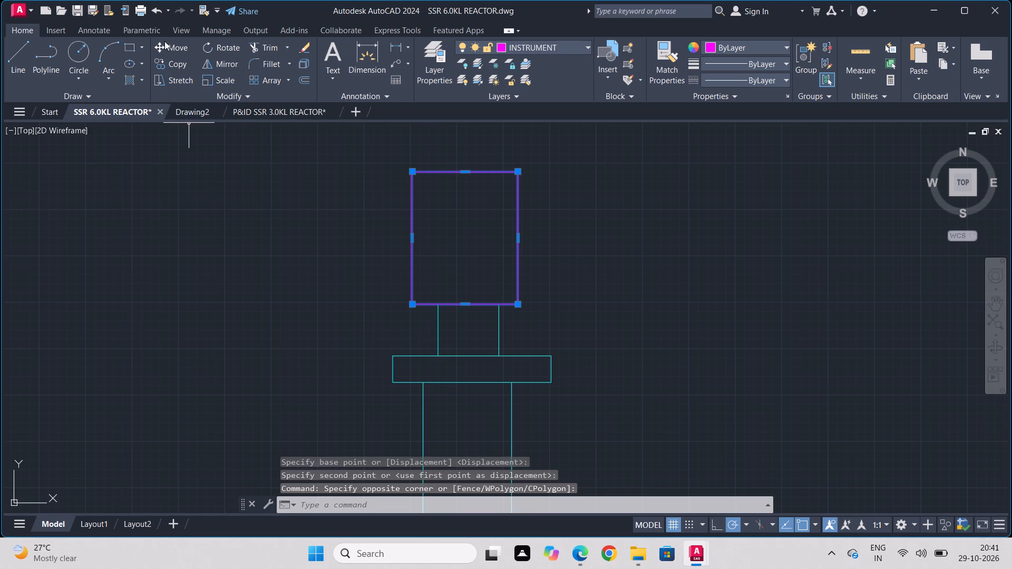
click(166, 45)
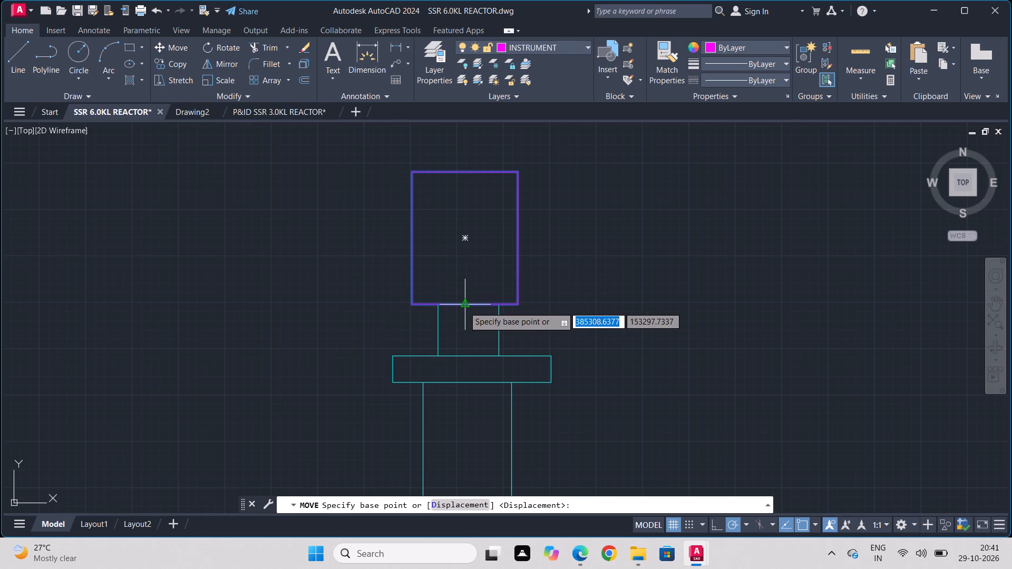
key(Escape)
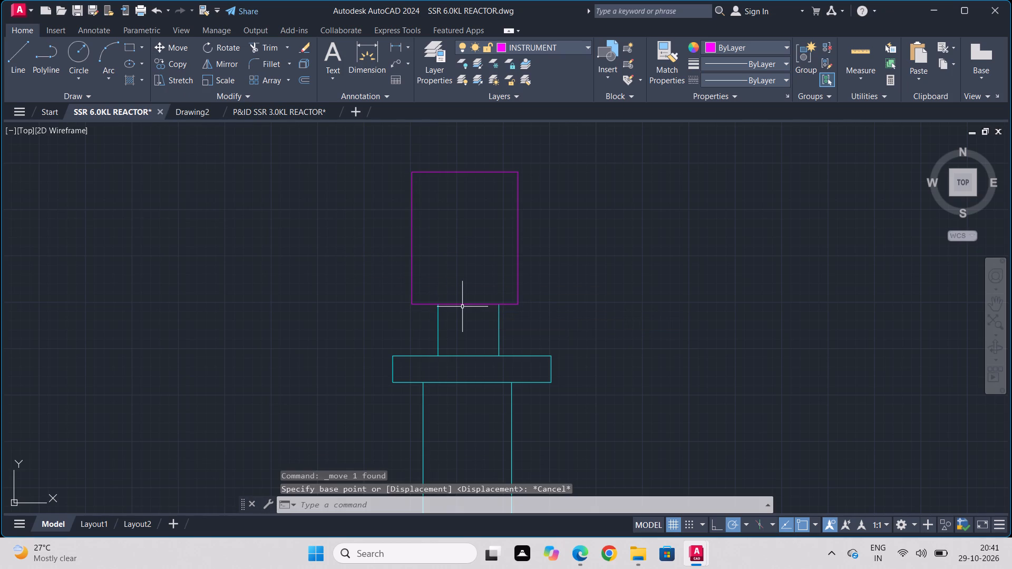
Draw a horizontal line about 114 units long across the rectangle, a little below its top edge, from side to side.
key(l)
key(Return)
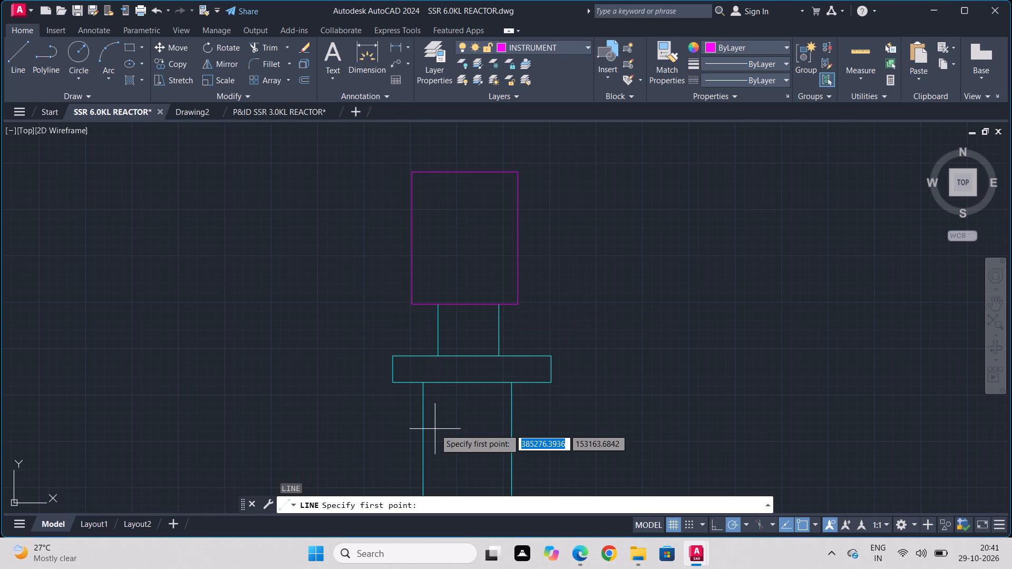
click(411, 201)
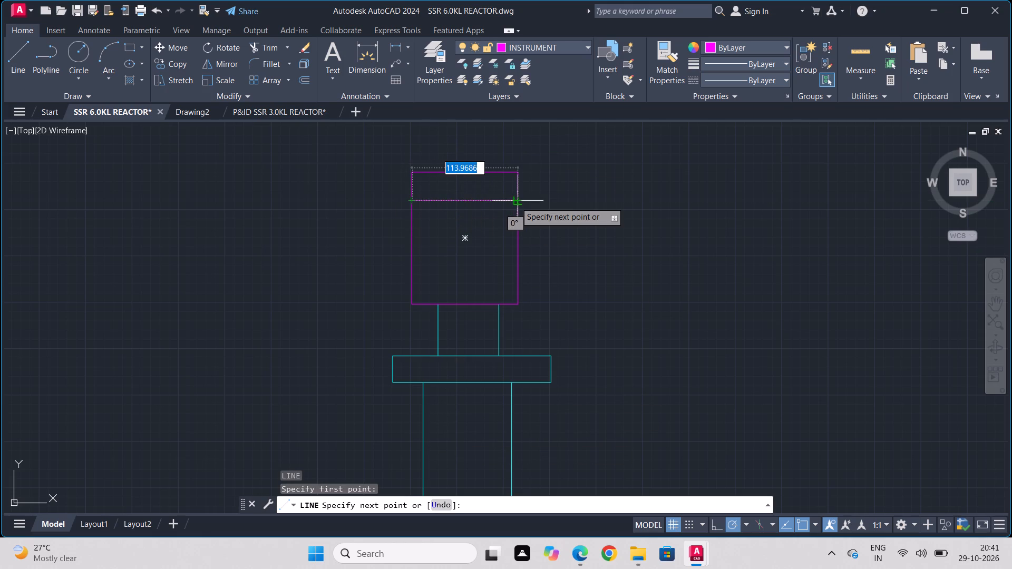
click(515, 202)
key(Escape)
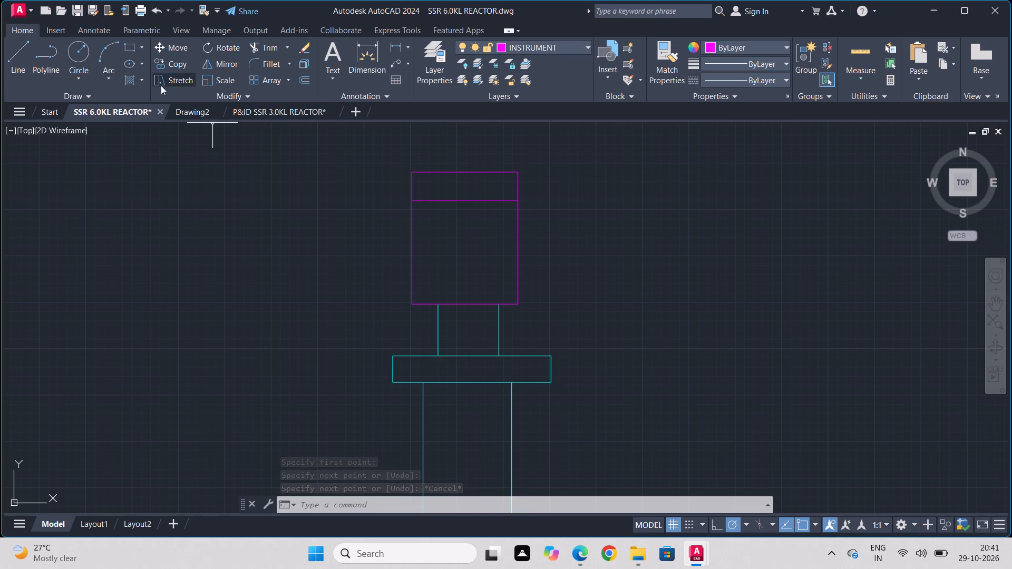
Draw a three-point arc from the horizontal line's left end through the rectangle's top edge, ending beyond its upper right corner.
drag(109, 53, 122, 64)
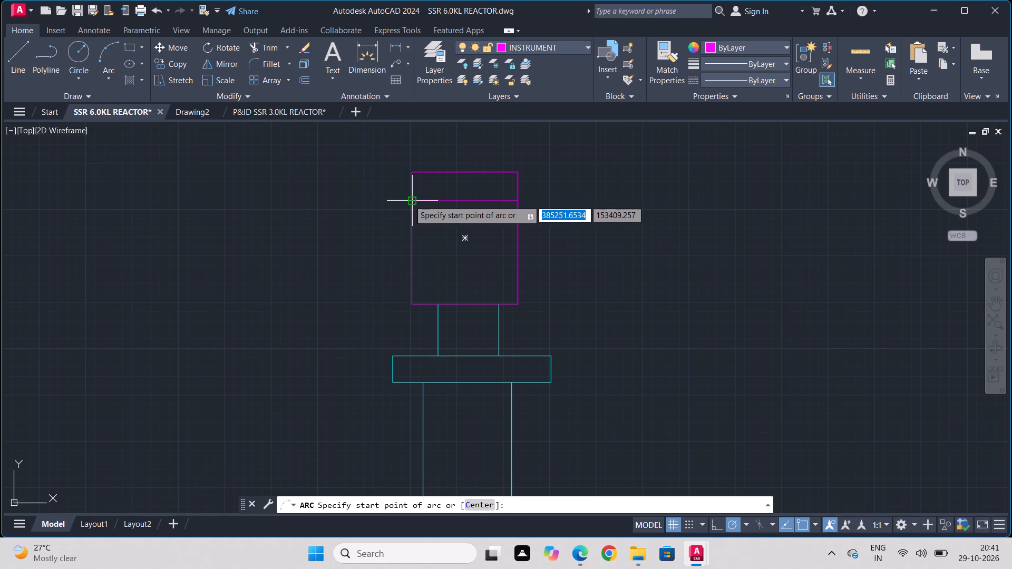
click(409, 200)
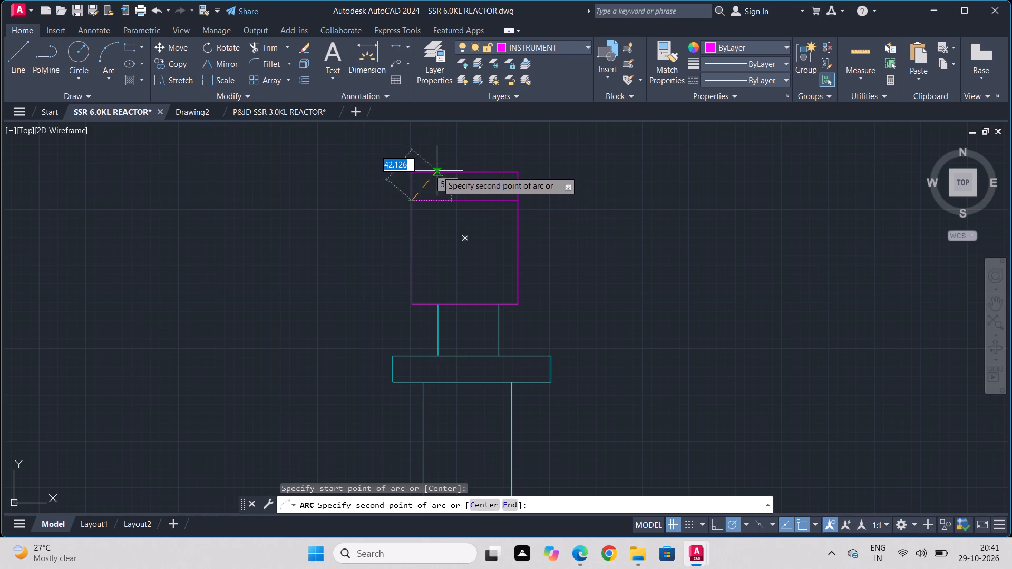
click(437, 171)
click(544, 153)
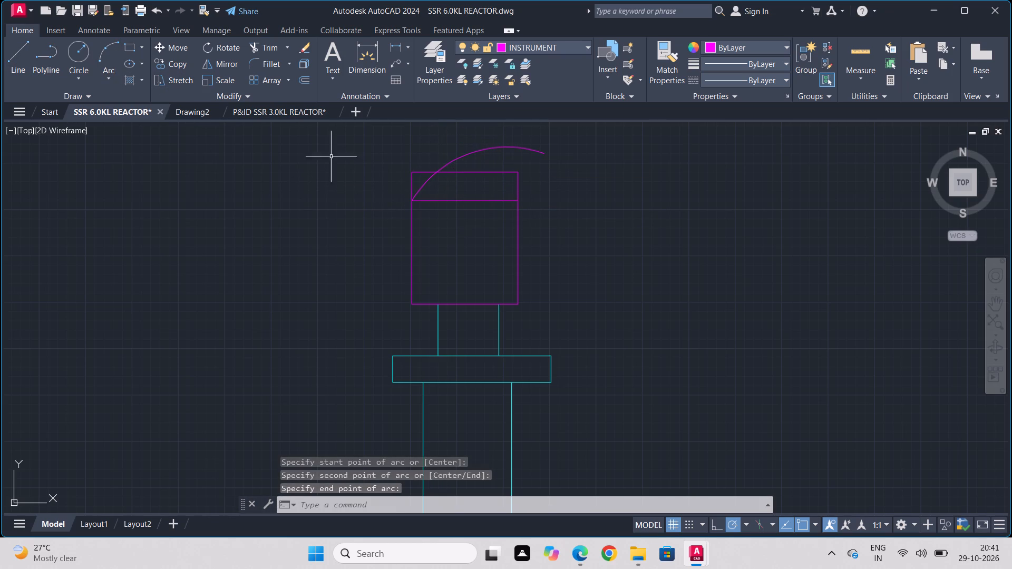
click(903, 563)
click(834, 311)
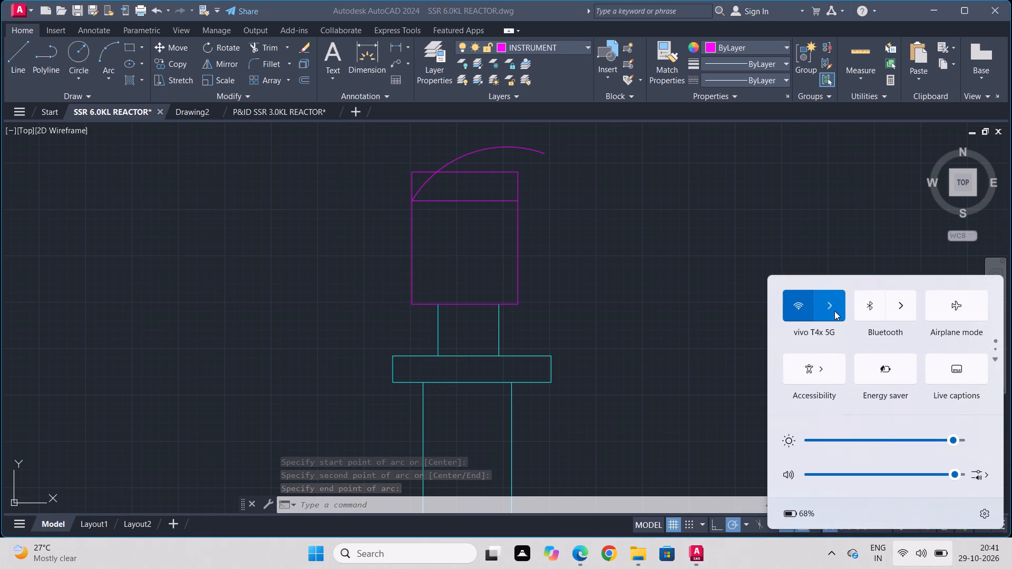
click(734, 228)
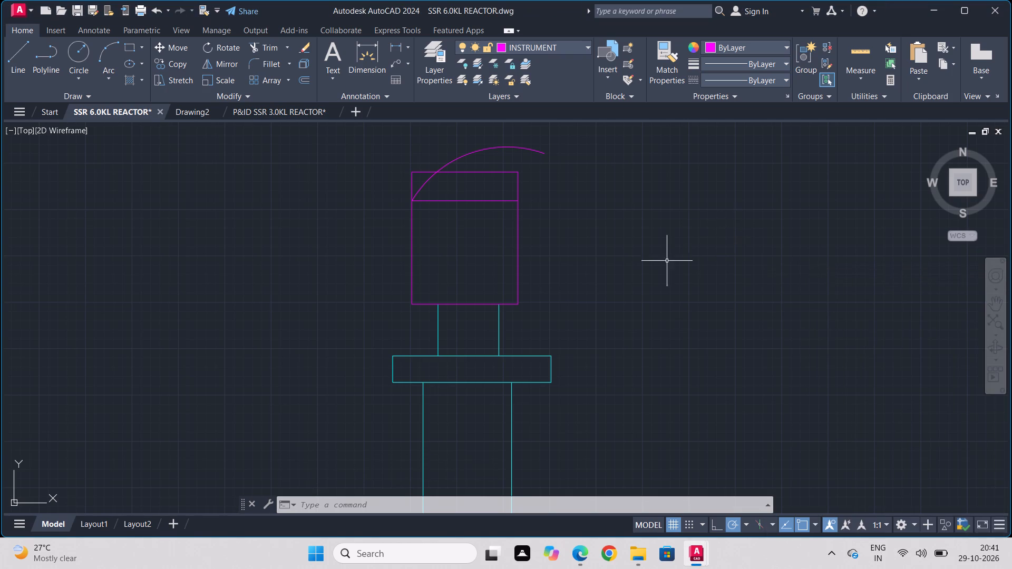
Draw an opposing three-point arc from the horizontal line's right end through the rectangle's top edge, ending beyond its upper left corner.
click(102, 50)
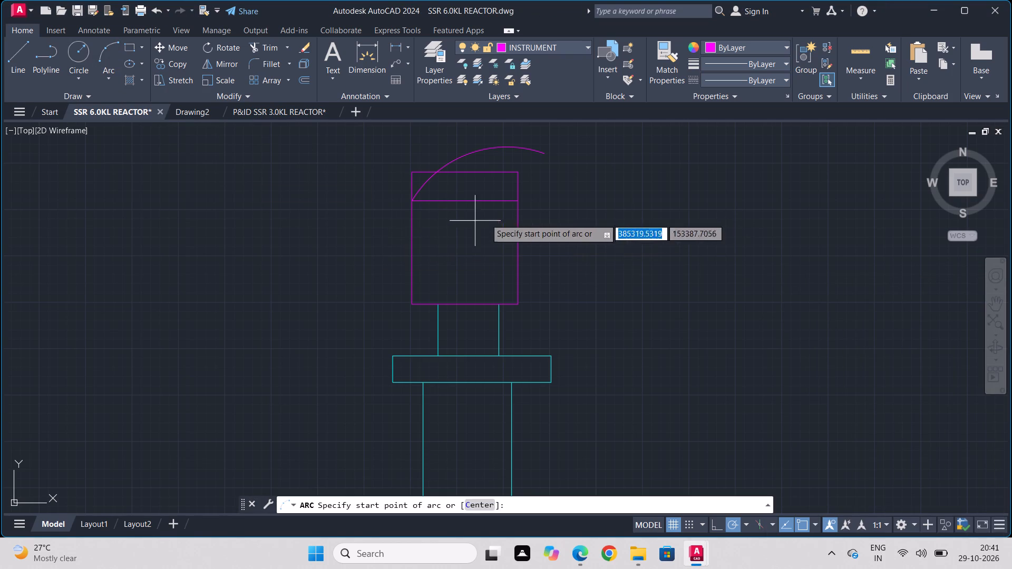
click(521, 201)
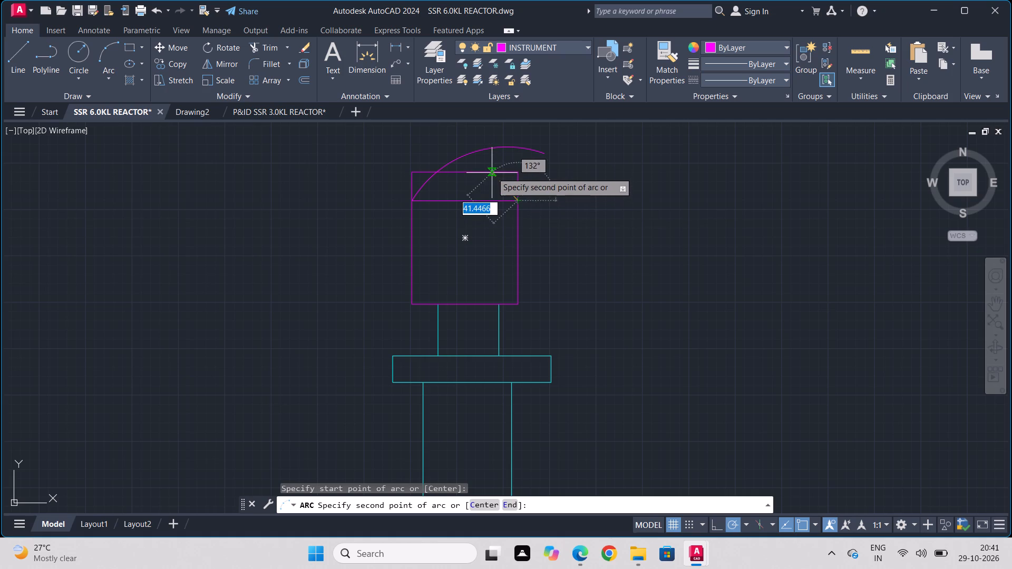
click(492, 170)
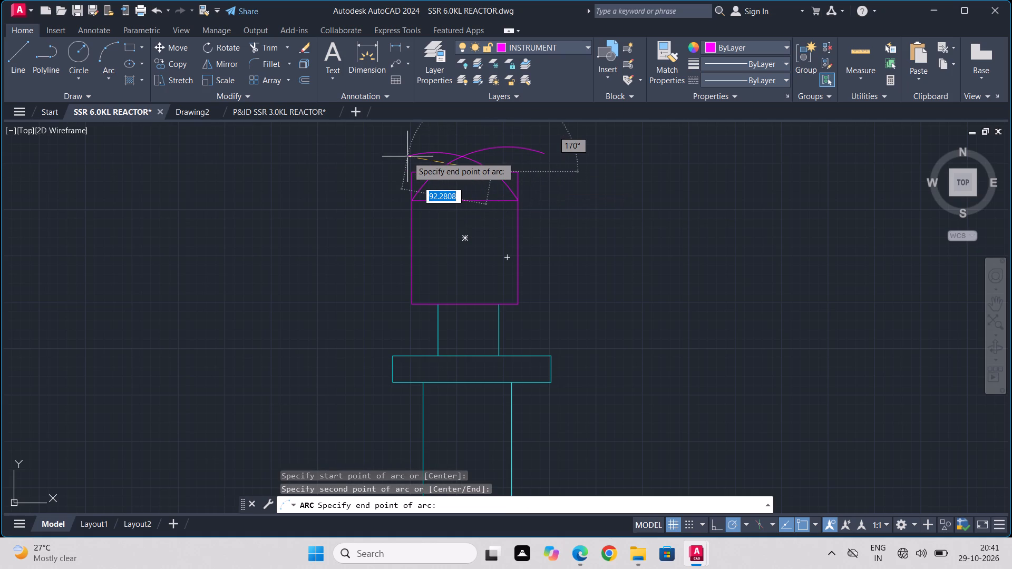
click(404, 157)
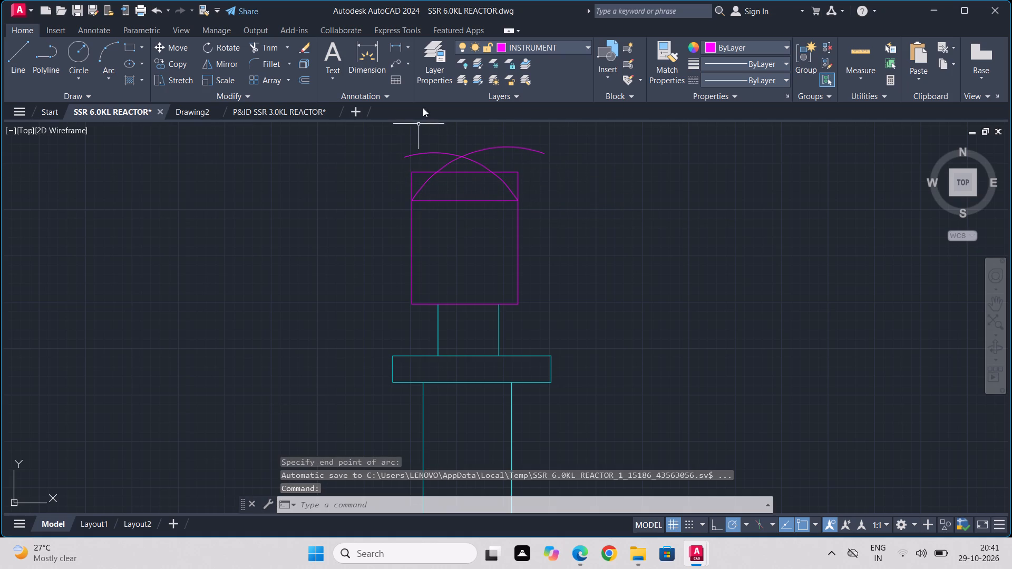
Trim the arc portions above the rectangle's top edge and the rectangle's two upper corners outside the arcs.
click(271, 51)
drag(413, 154, 529, 158)
drag(512, 145, 482, 151)
click(448, 156)
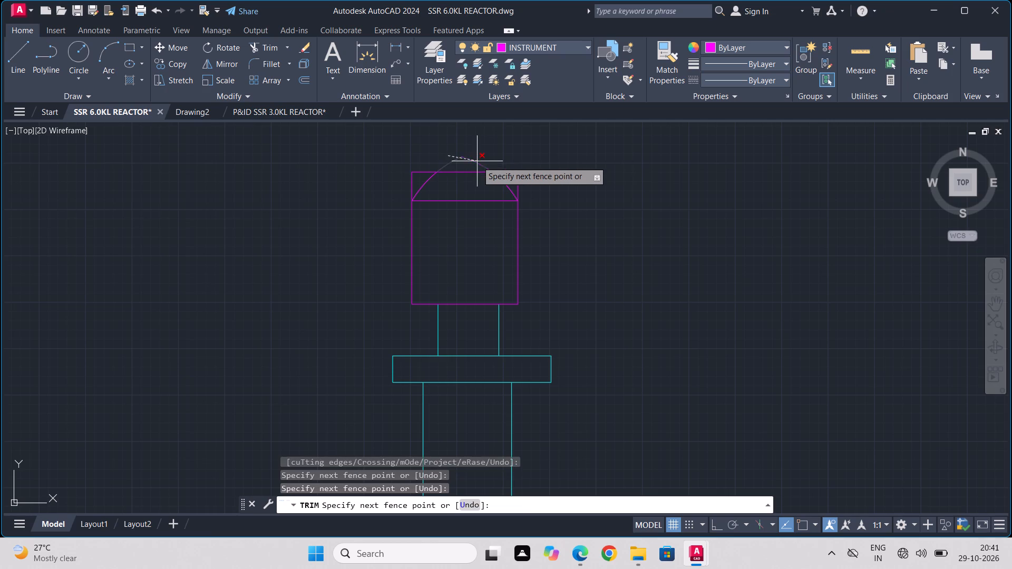
click(478, 161)
drag(430, 164, 407, 189)
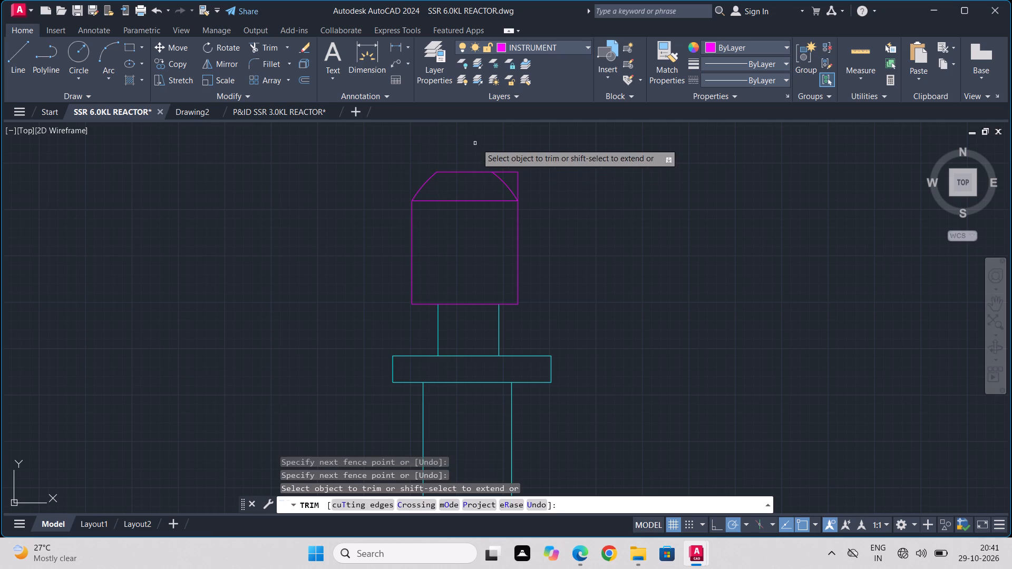
drag(499, 157, 530, 195)
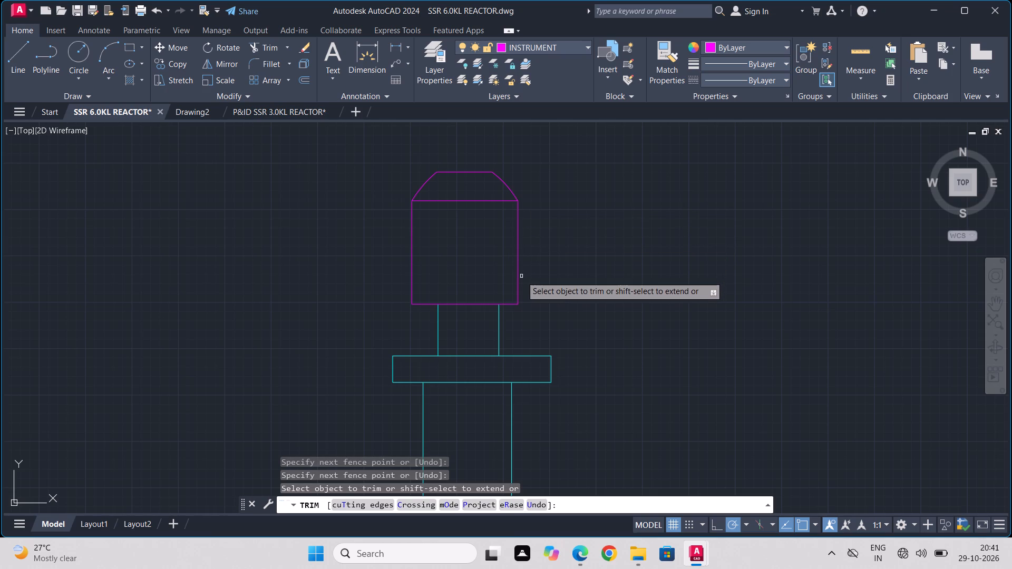
key(Escape)
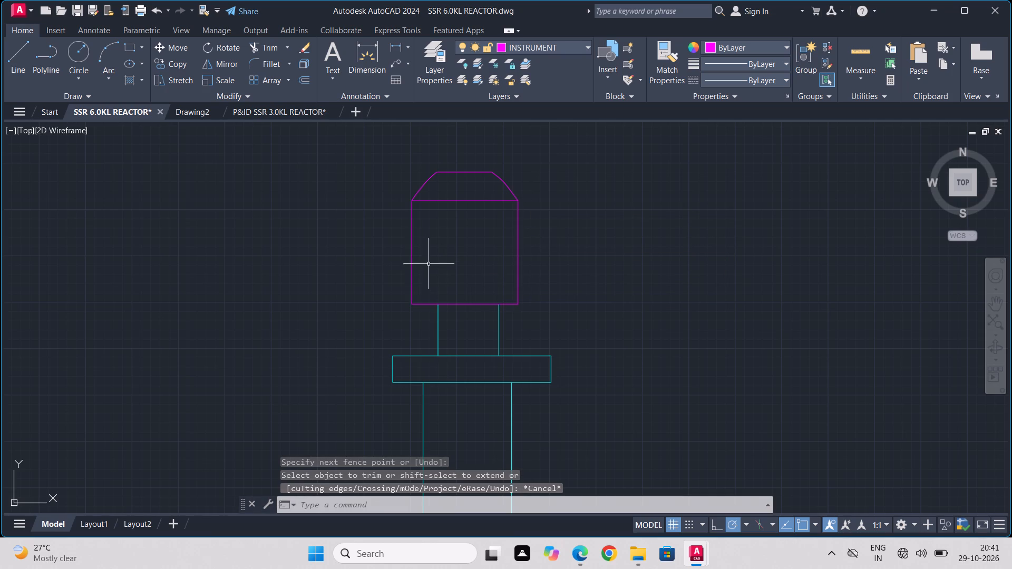
Draw a vertical line about 112 units long just inside the body's left side, from the horizontal line down to the bottom edge.
click(18, 59)
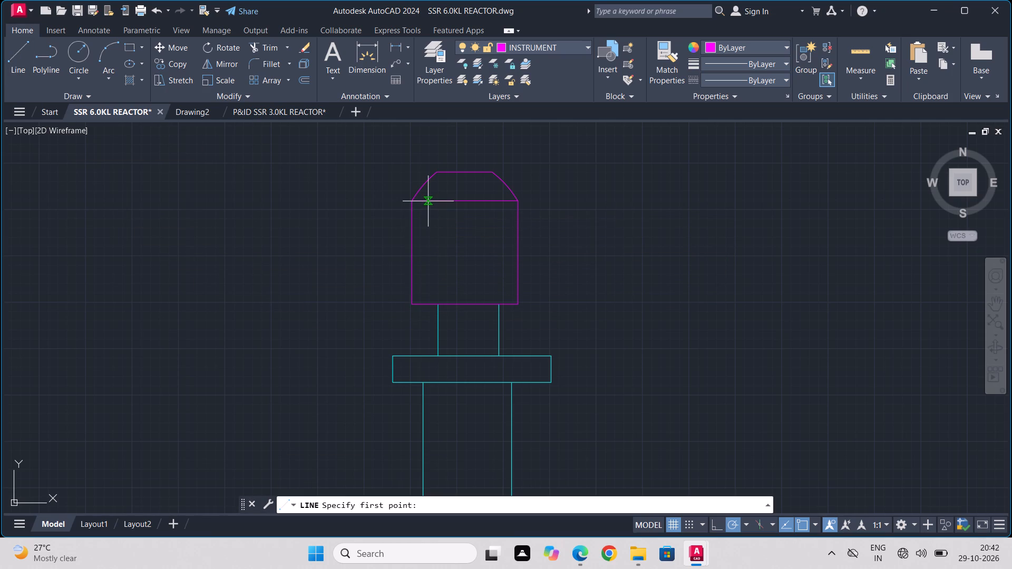
scroll(420, 204, up, 3)
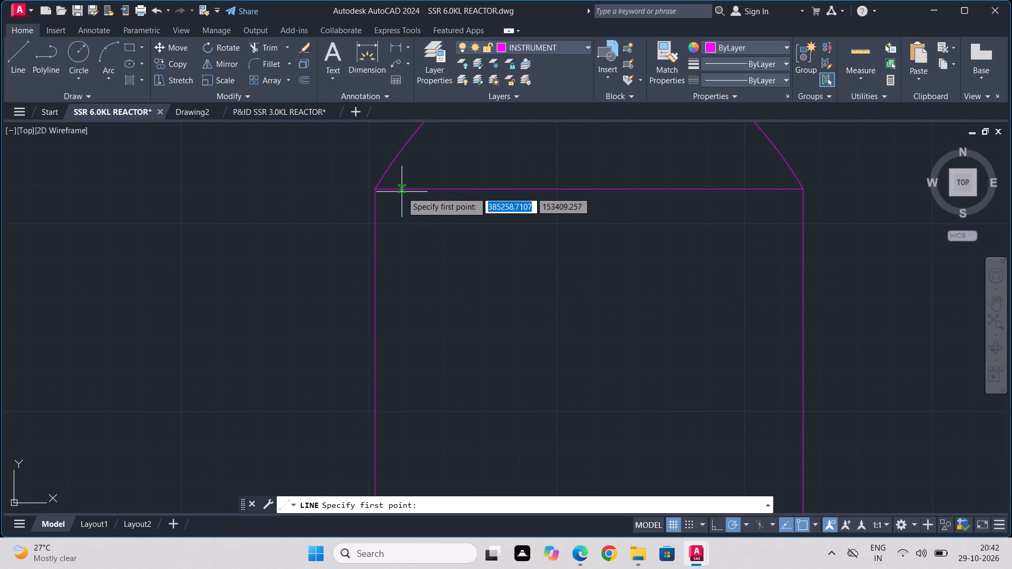
click(402, 189)
scroll(397, 300, down, 2)
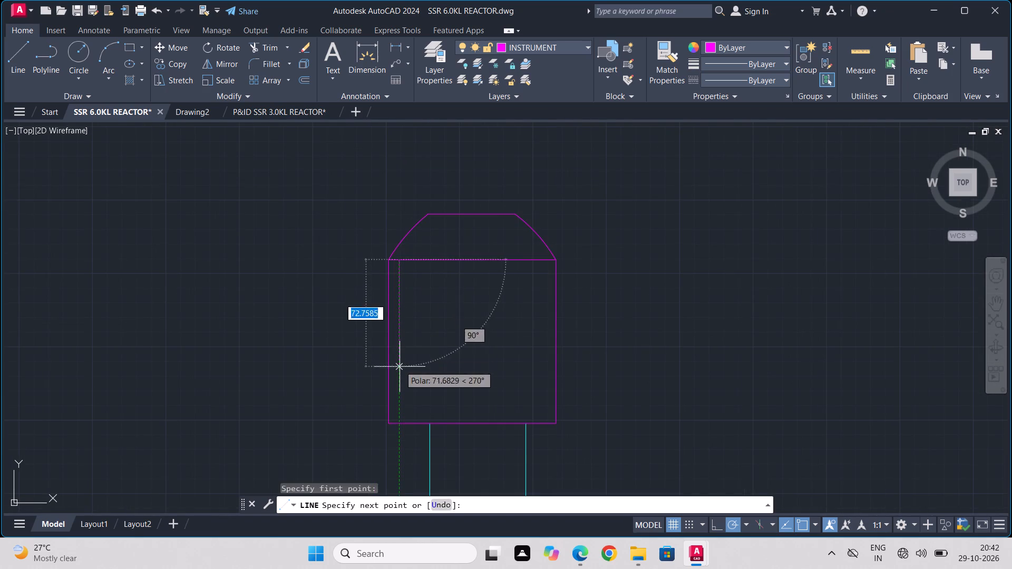
scroll(400, 369, down, 1)
middle_drag(404, 398, 416, 283)
scroll(412, 289, up, 2)
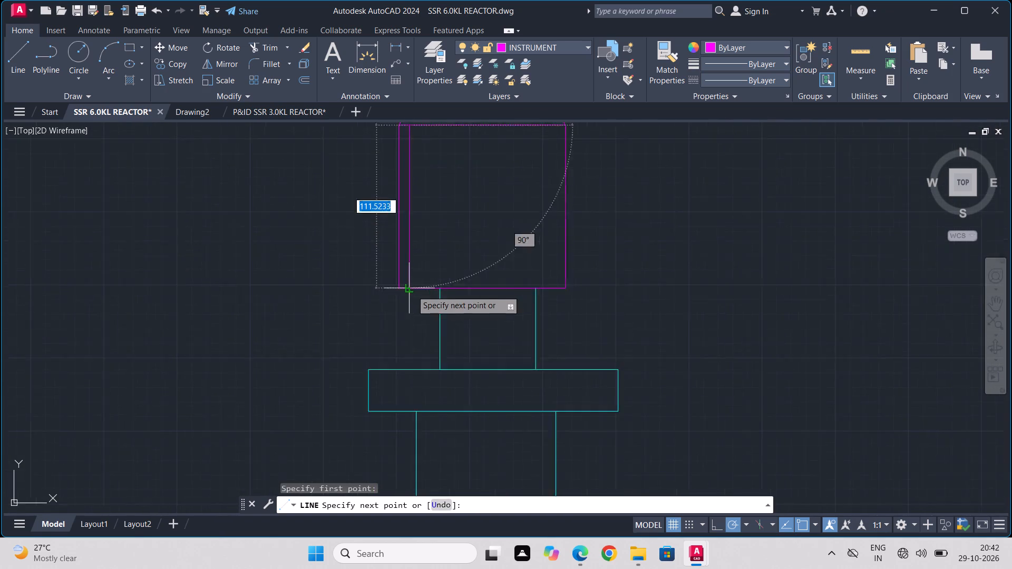
scroll(411, 291, up, 1)
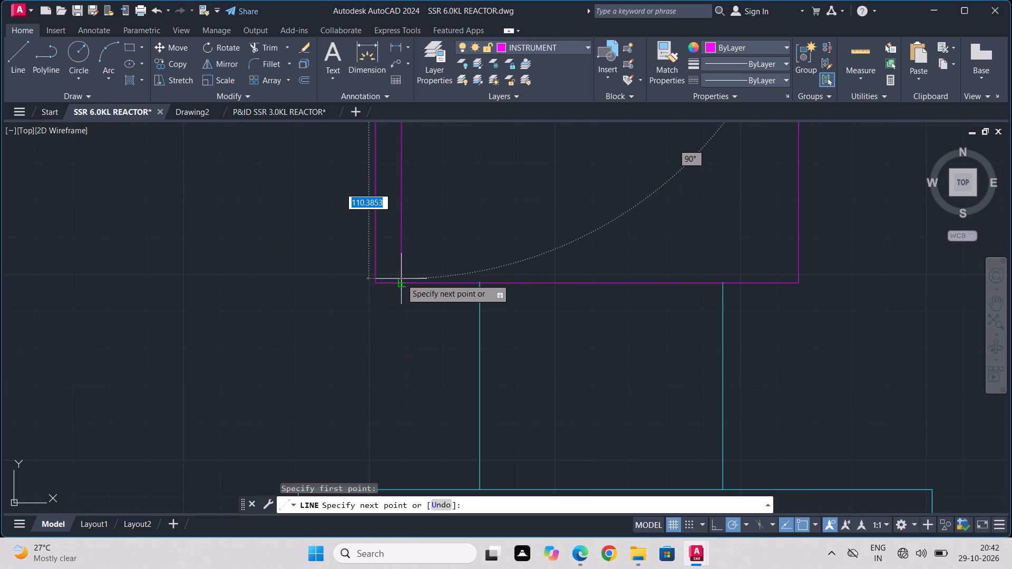
click(400, 283)
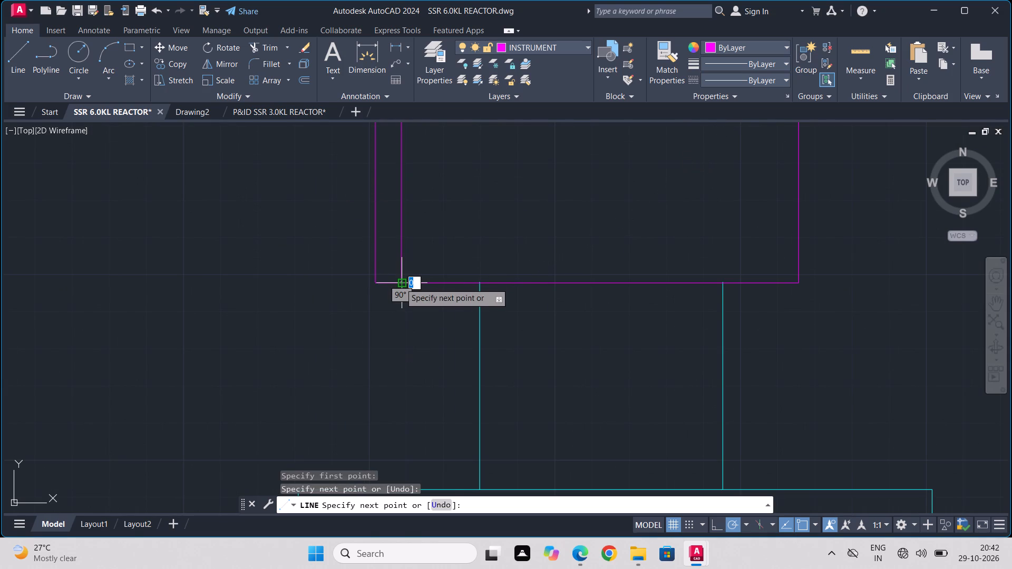
key(Escape)
Offset the inner vertical line rightward by a picked distance of about 5.6 units, making three successive copies.
drag(419, 214, 395, 232)
click(395, 232)
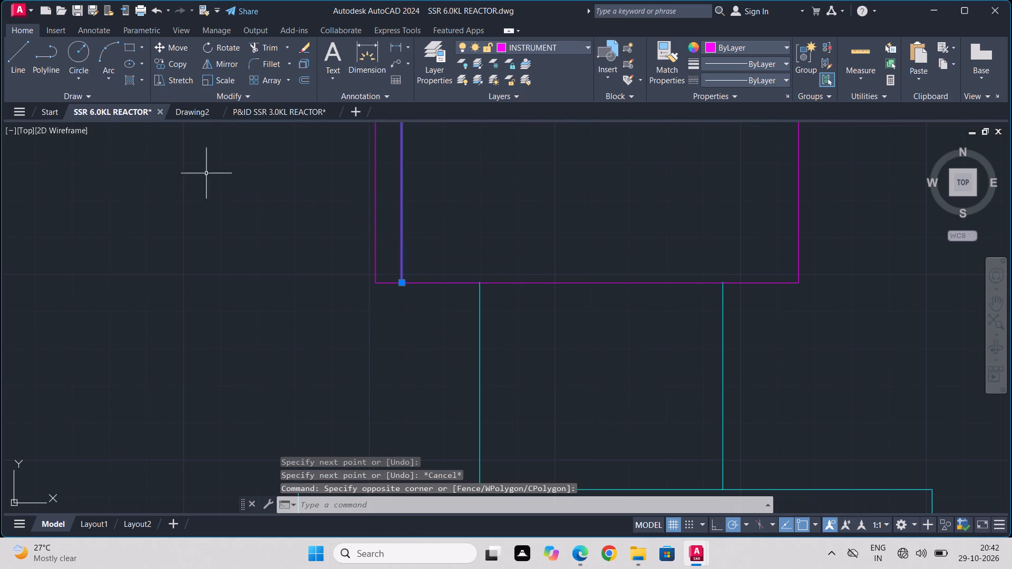
click(300, 85)
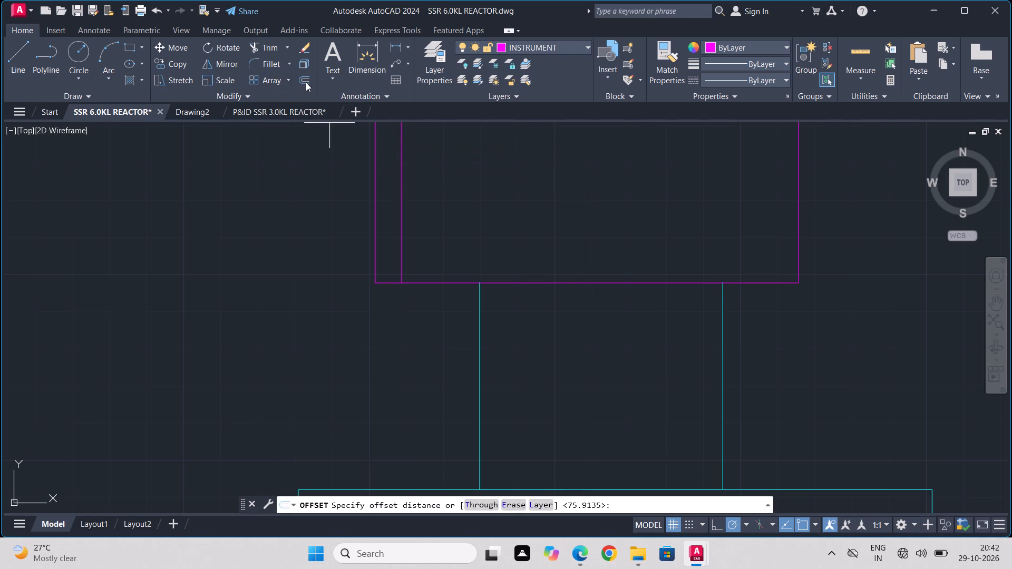
click(306, 82)
click(403, 181)
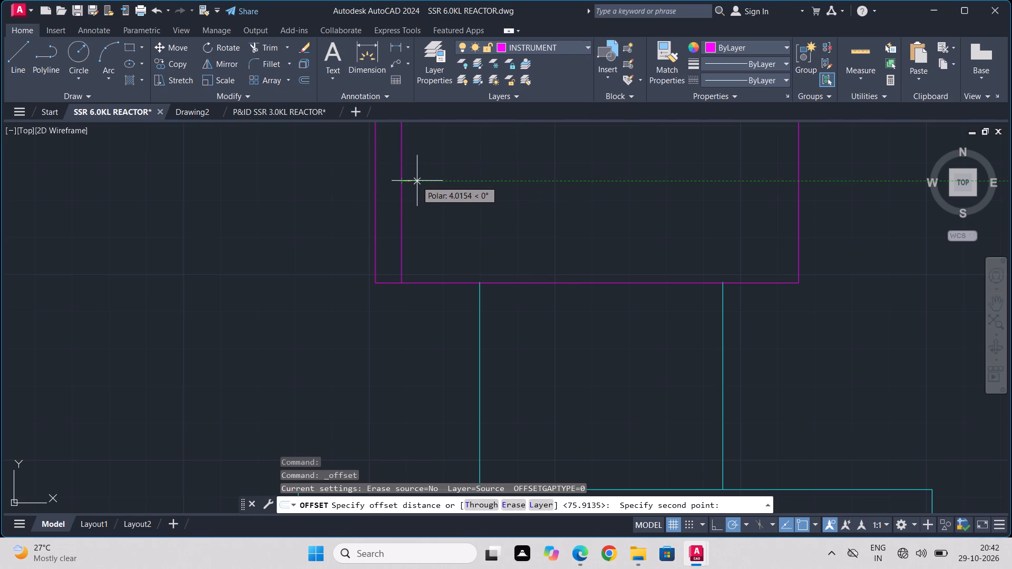
click(422, 182)
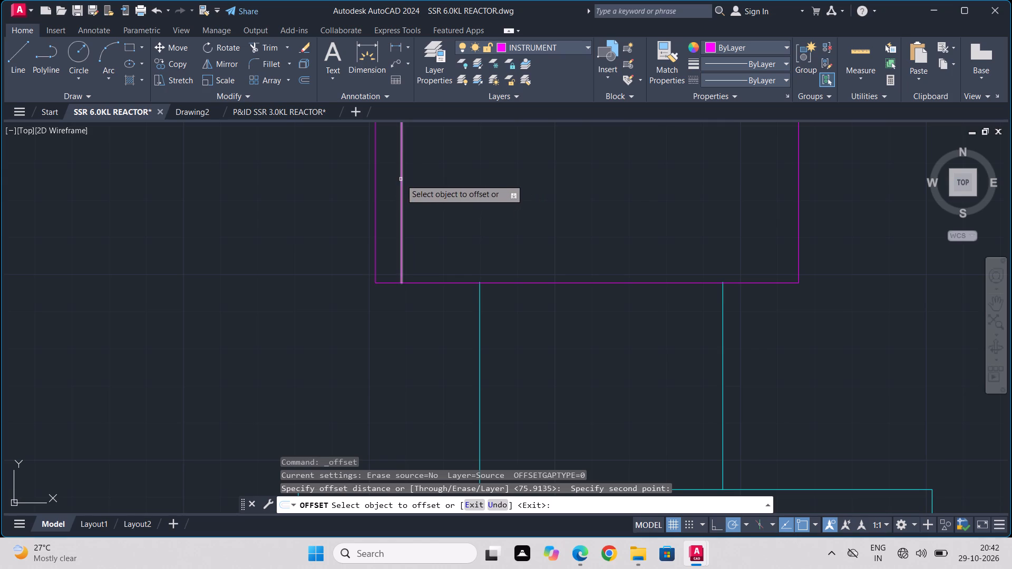
click(401, 179)
click(413, 176)
click(422, 175)
click(431, 172)
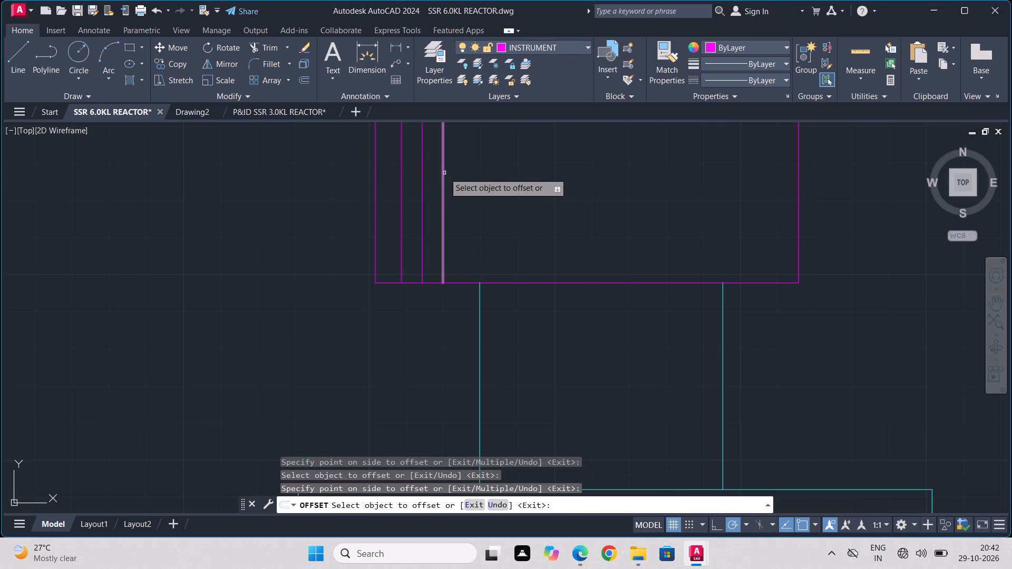
click(444, 173)
click(456, 174)
Continue offsetting the newest vertical line rightward at the same spacing of about 5.6 units, adding six more fin lines.
click(464, 168)
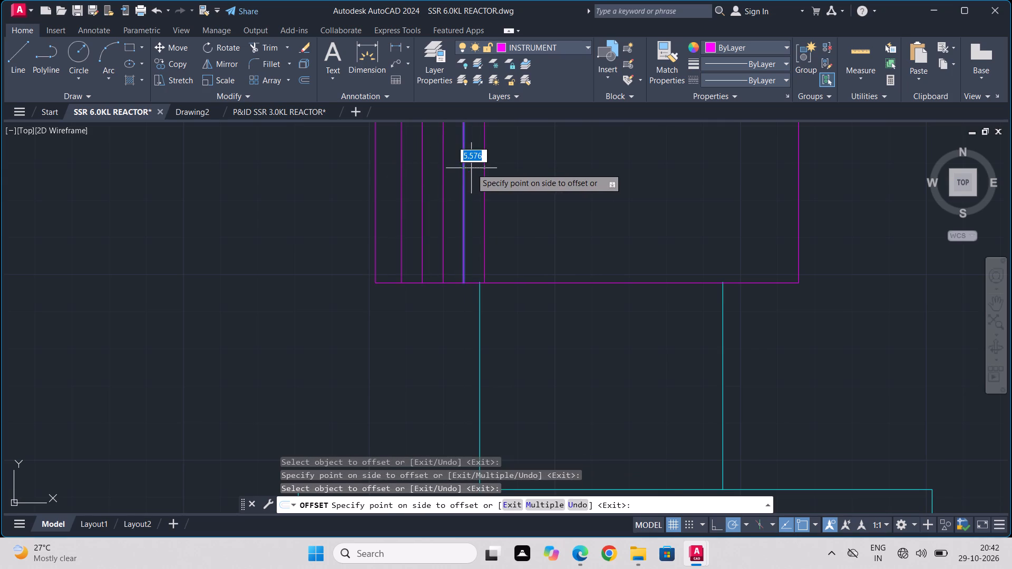
click(471, 168)
click(484, 159)
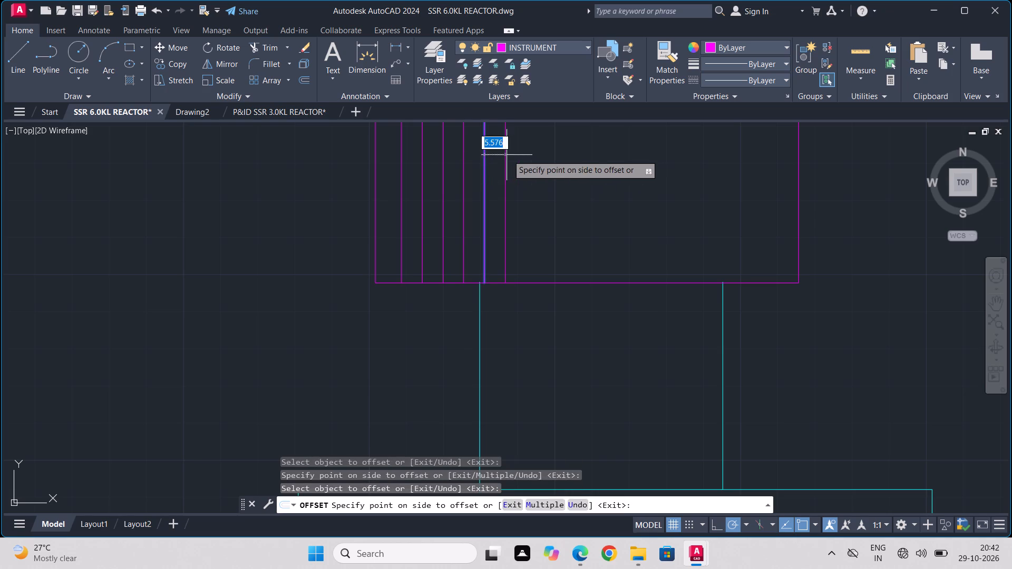
click(508, 155)
click(507, 157)
click(515, 156)
click(526, 153)
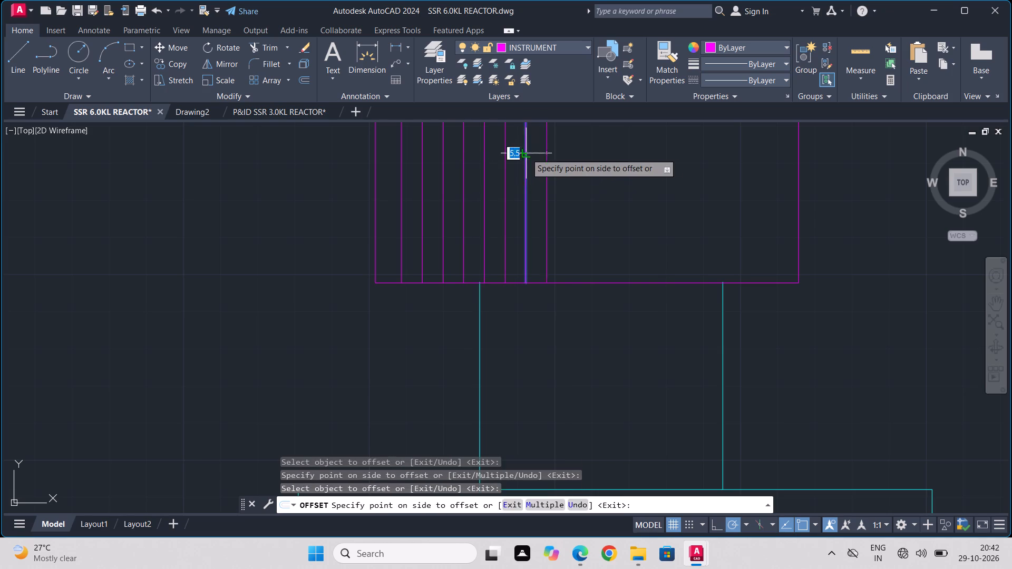
click(539, 151)
drag(547, 151, 559, 153)
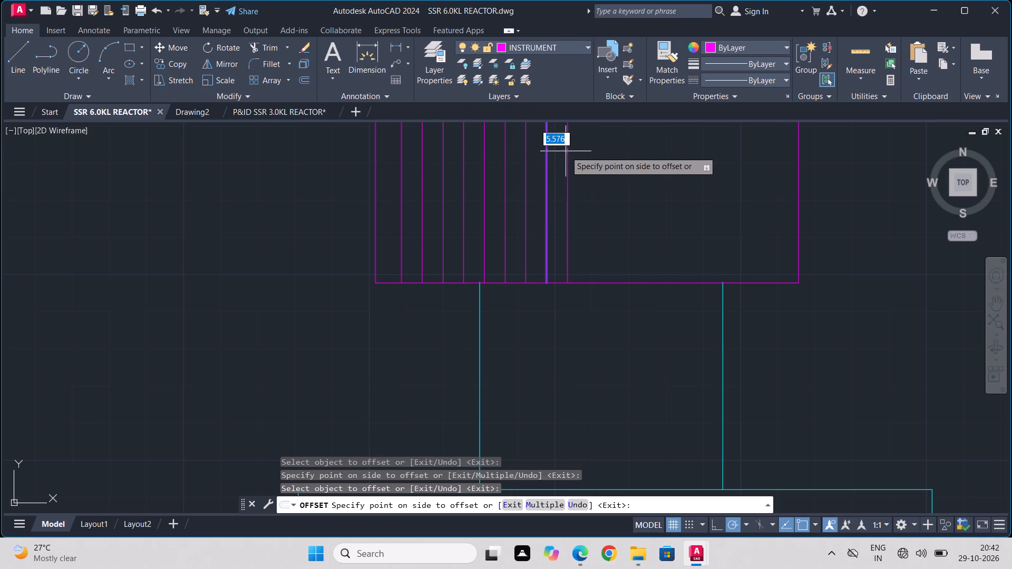
click(566, 151)
drag(567, 151, 571, 149)
click(588, 143)
Extend the fin pattern past the body's middle with four more rightward offsets at the same 5.6-unit spacing.
click(588, 142)
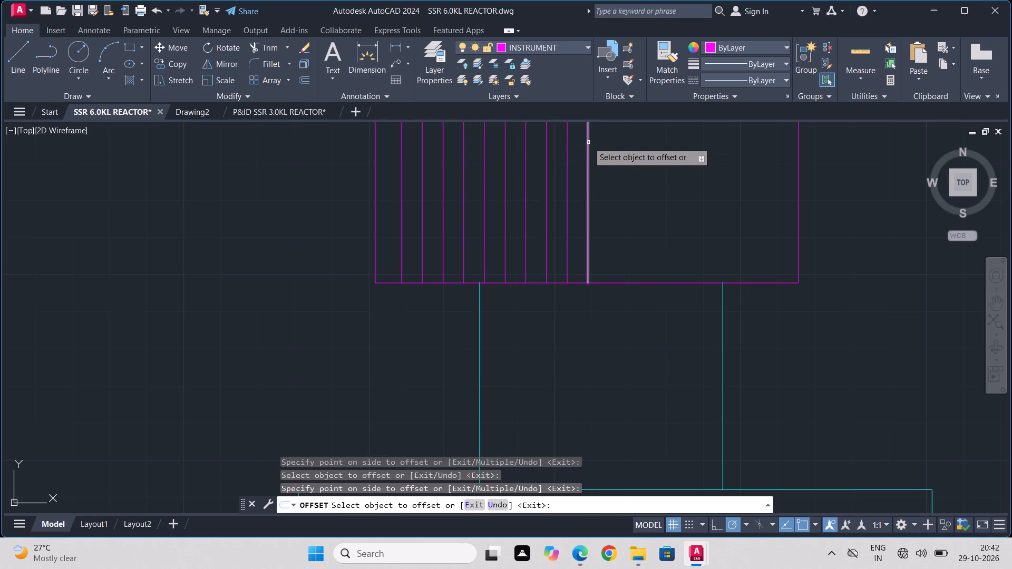
click(590, 142)
drag(588, 154, 624, 149)
click(624, 149)
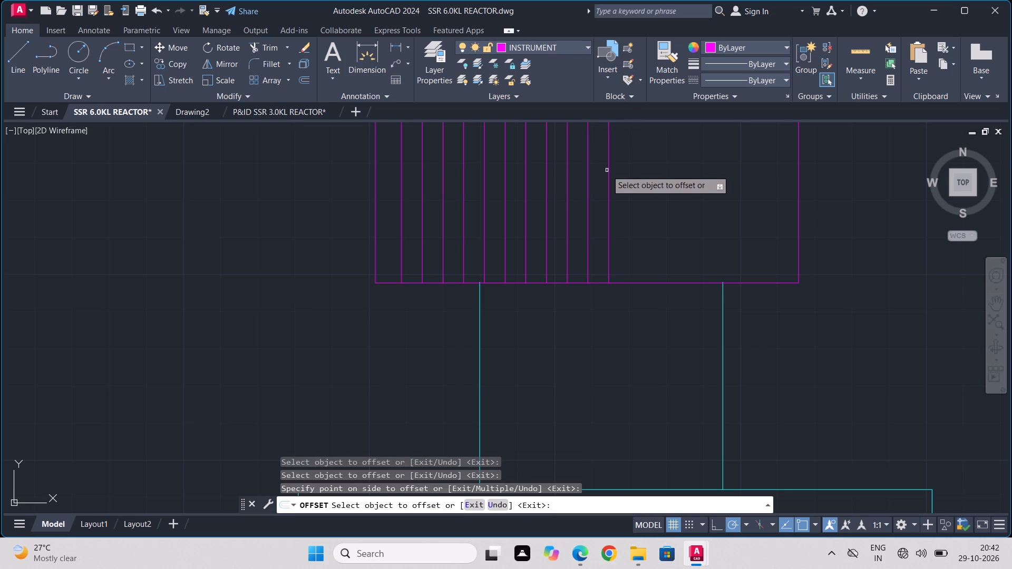
click(608, 161)
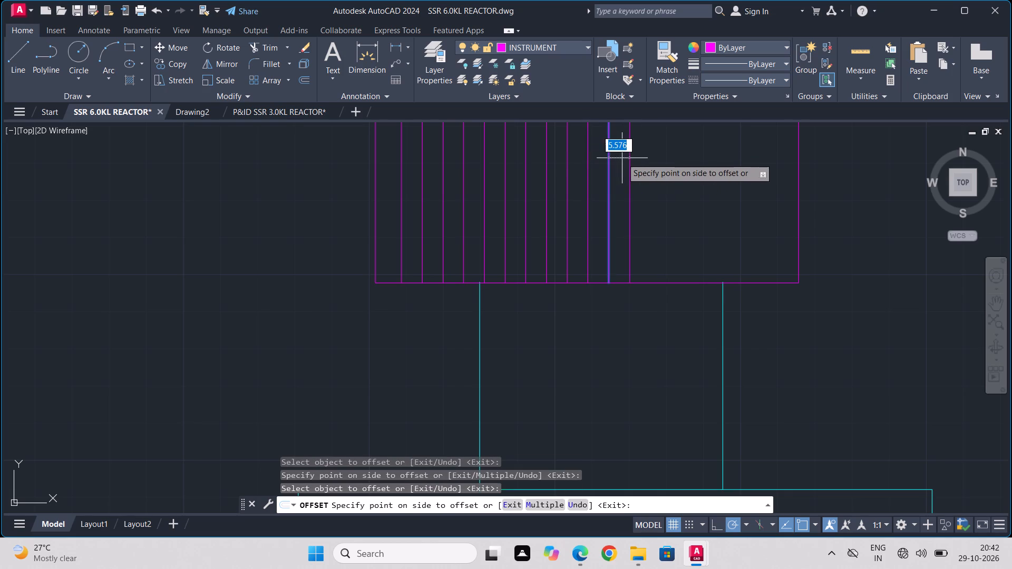
click(622, 158)
click(629, 147)
click(641, 142)
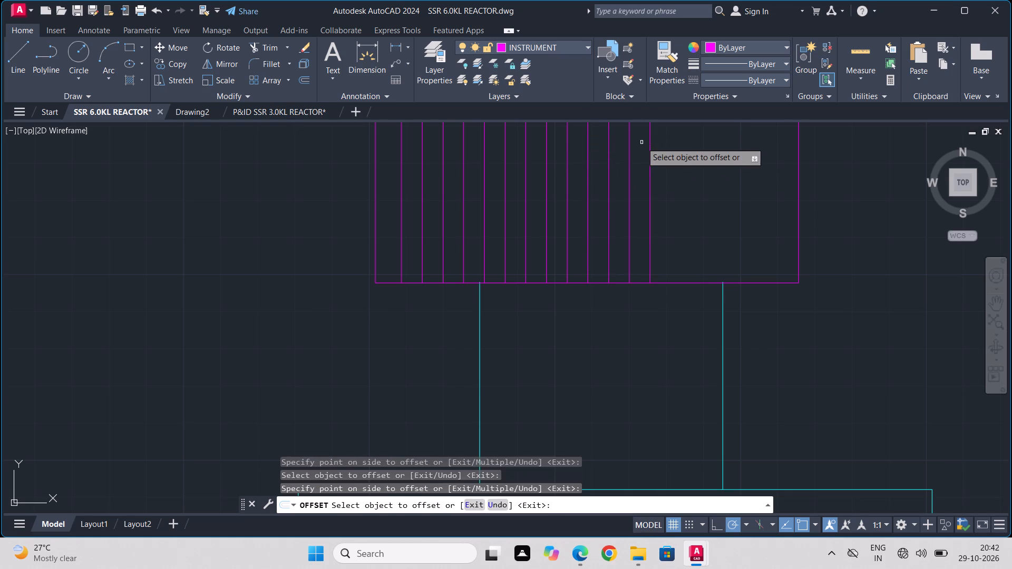
drag(653, 139, 651, 145)
click(650, 151)
click(674, 148)
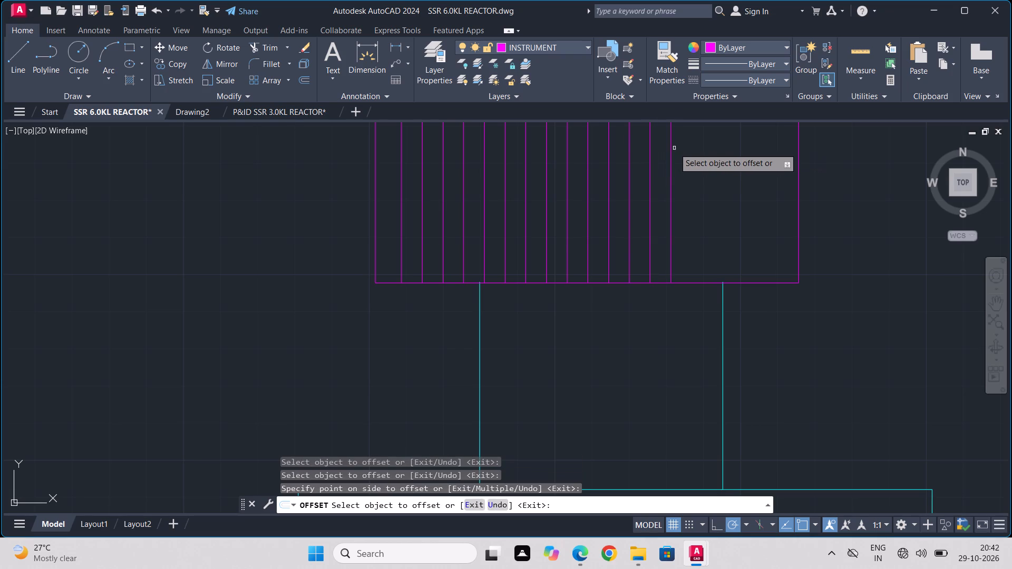
Complete the fin pattern up to the body's right side with five more offsets at the same 5.6-unit spacing.
click(672, 151)
click(694, 154)
click(692, 158)
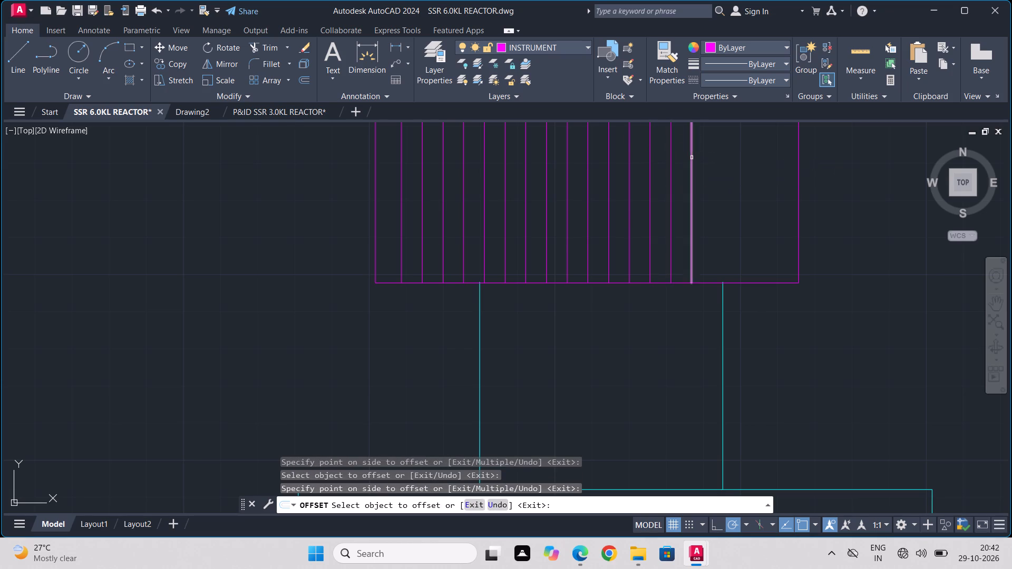
click(714, 155)
click(713, 159)
click(736, 159)
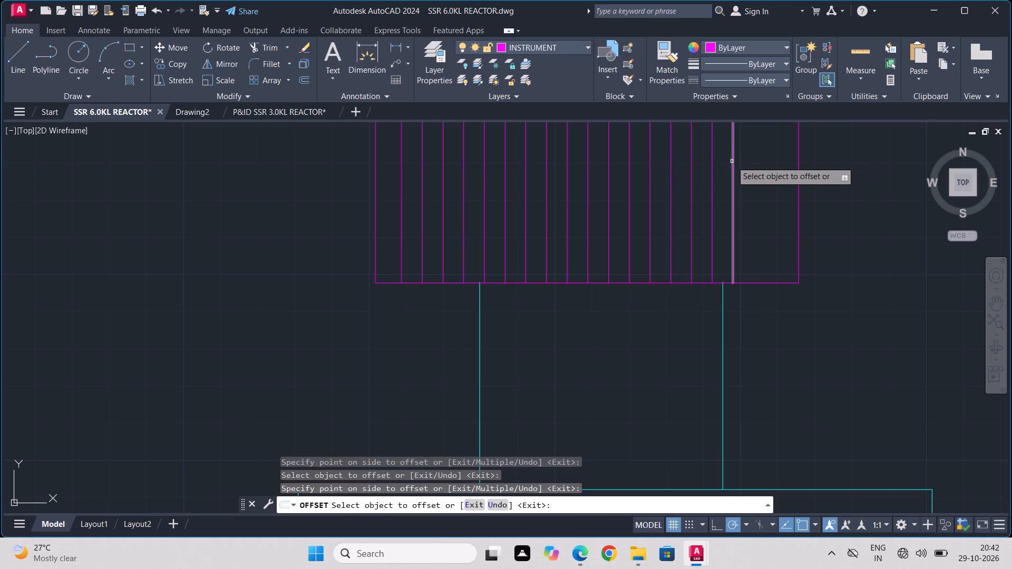
click(732, 161)
click(742, 156)
click(752, 149)
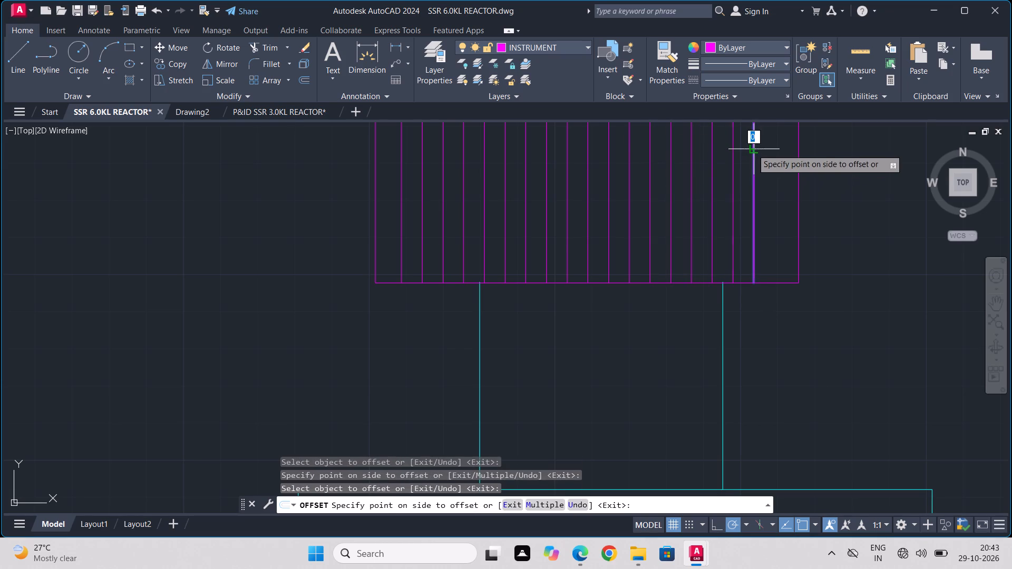
click(758, 146)
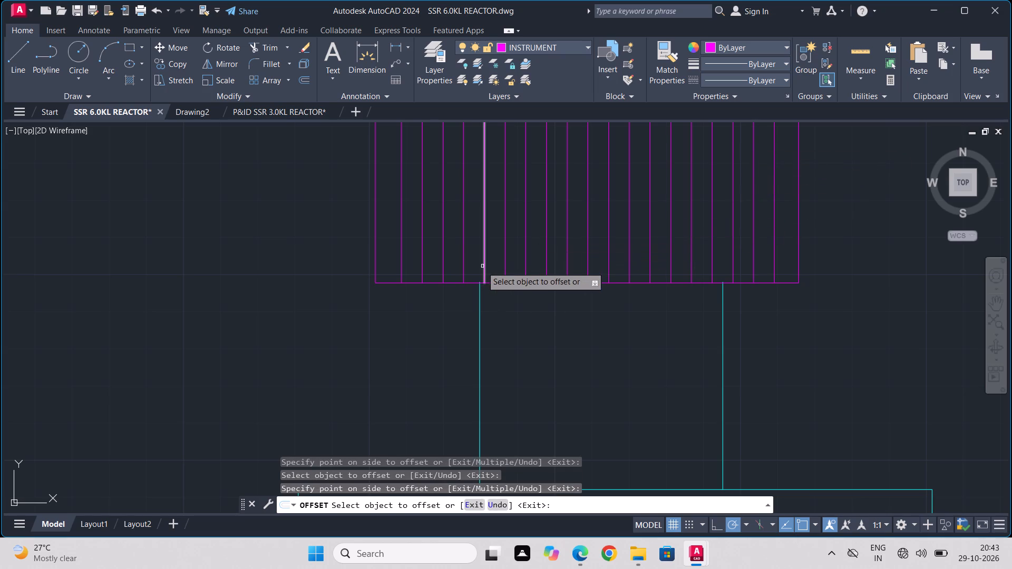
scroll(474, 274, down, 3)
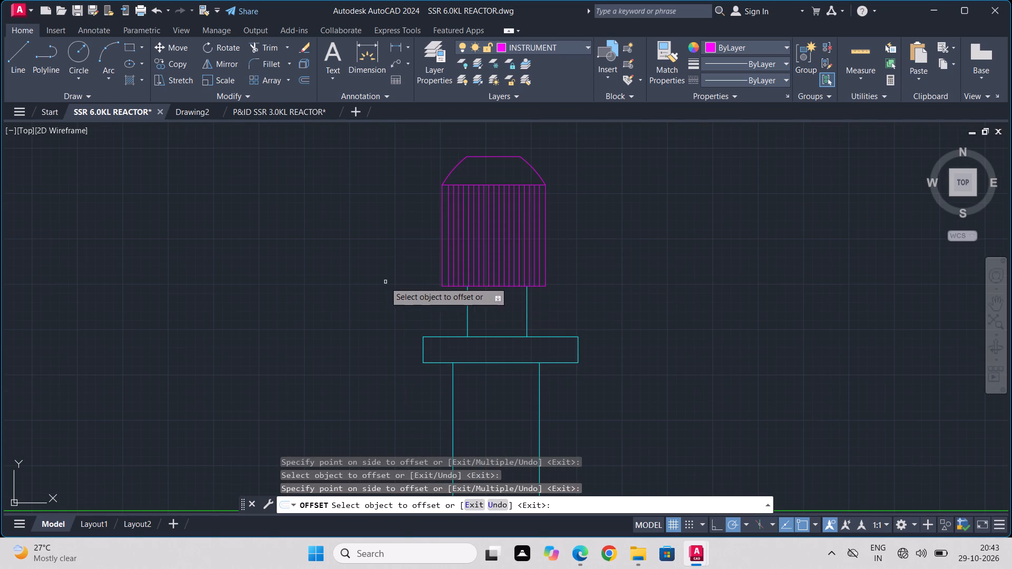
middle_drag(411, 299, 392, 302)
key(Escape)
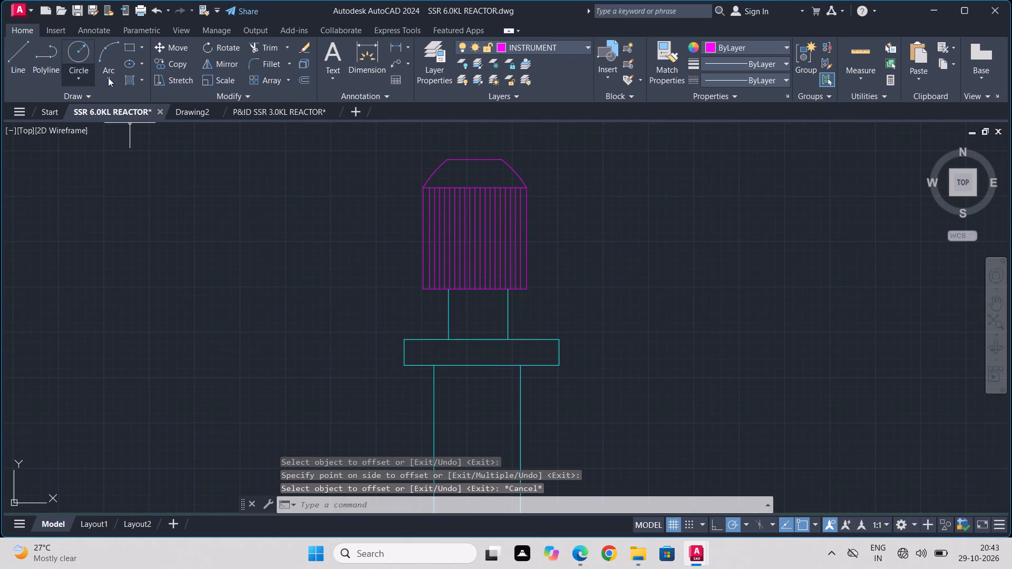
Draw a shallow three-point arc from the body's lower-left corner through its lower-right corner, bulging downward and ending beyond that corner.
click(107, 59)
scroll(430, 300, up, 3)
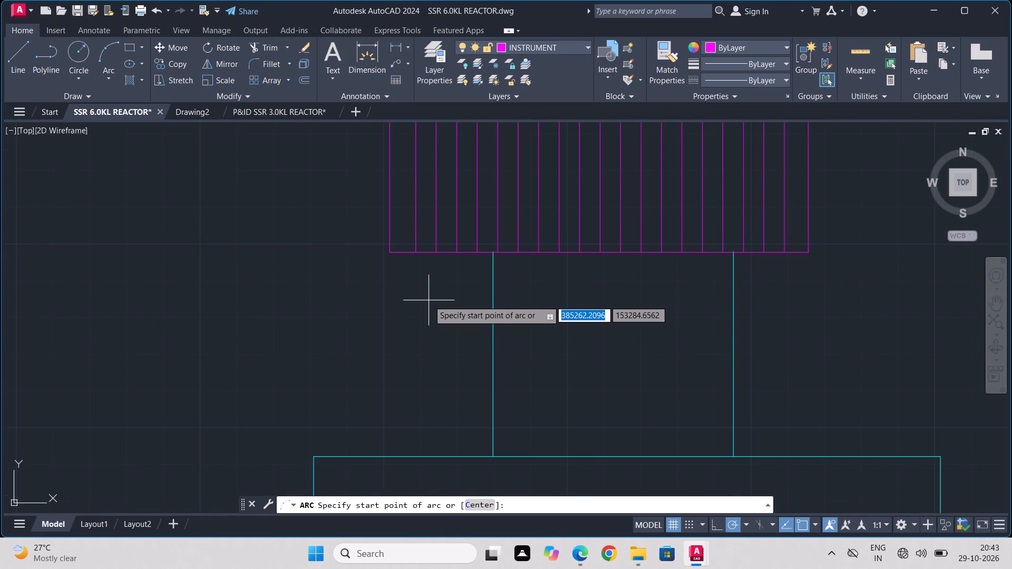
click(390, 249)
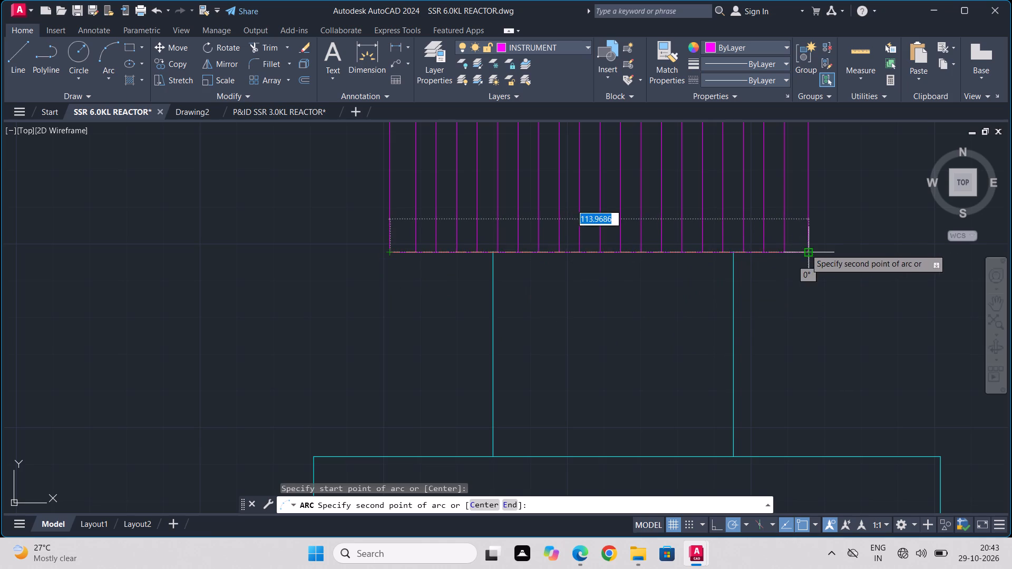
click(805, 249)
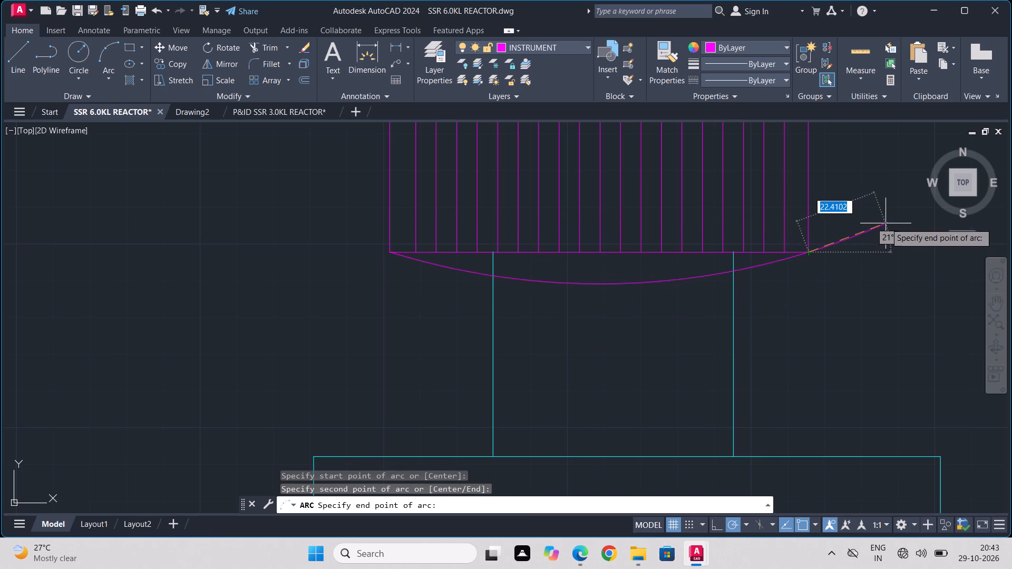
click(885, 220)
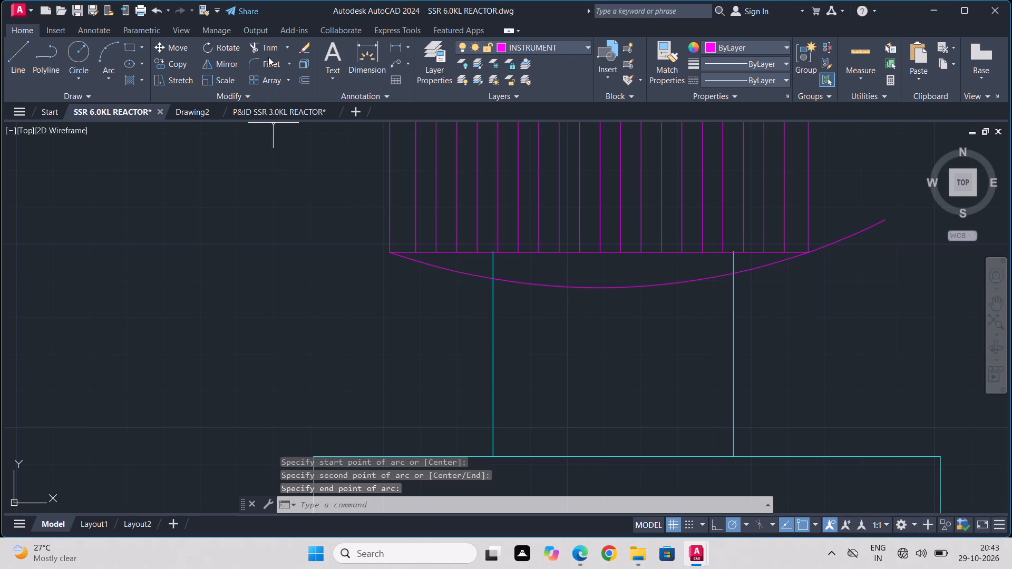
Trim the arc portion that extends beyond the body's lower-right corner.
click(266, 40)
drag(840, 209, 856, 269)
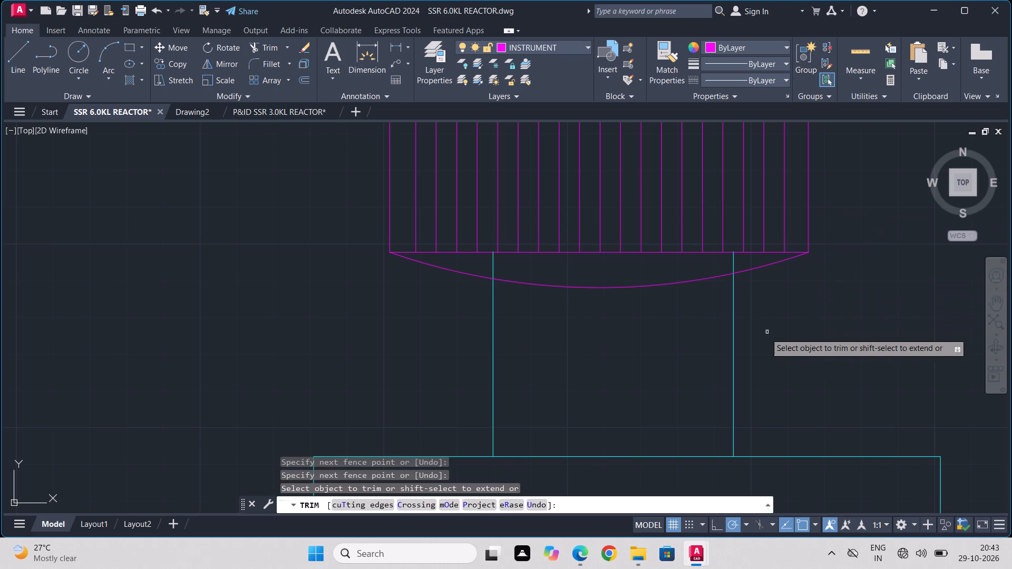
key(Escape)
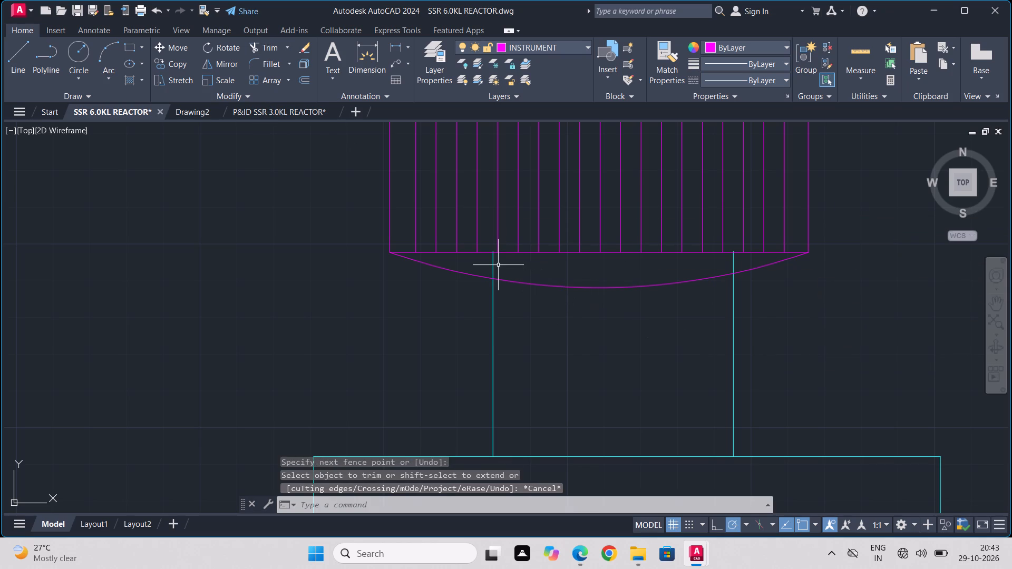
Trim the two vertical neck lines between the body's bottom edge and the arc.
click(262, 43)
drag(482, 269, 513, 263)
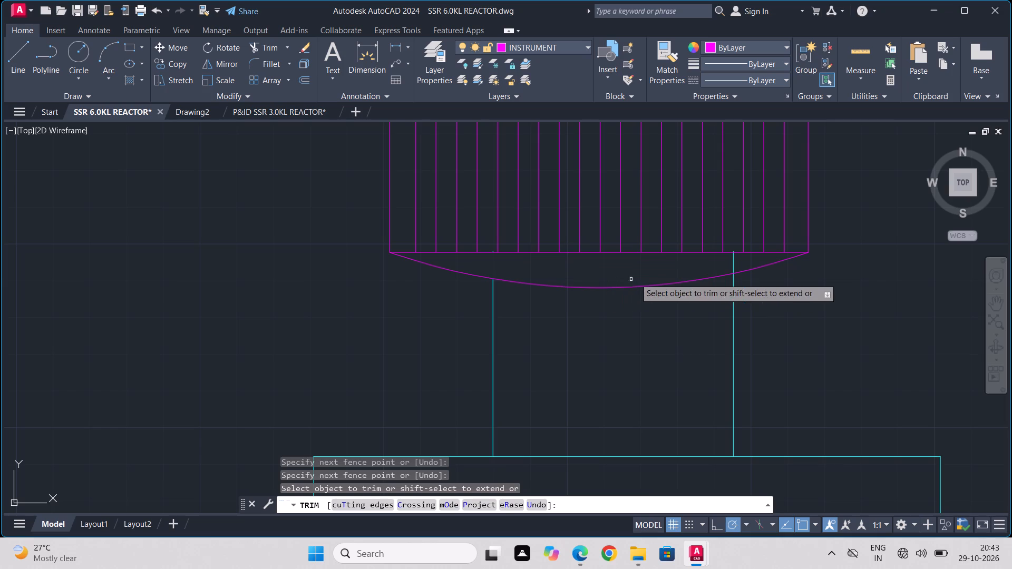
drag(741, 259, 708, 269)
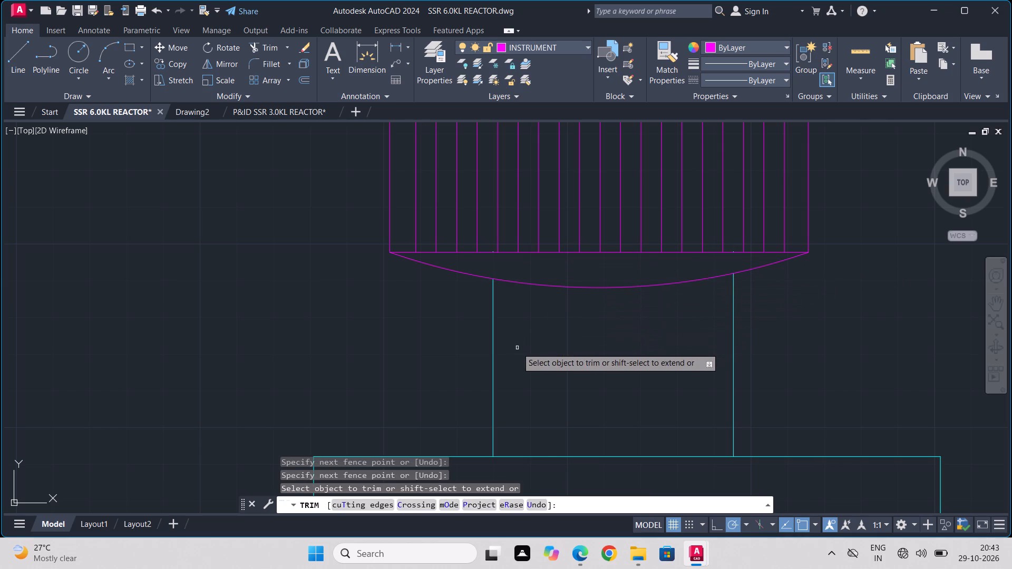
key(Escape)
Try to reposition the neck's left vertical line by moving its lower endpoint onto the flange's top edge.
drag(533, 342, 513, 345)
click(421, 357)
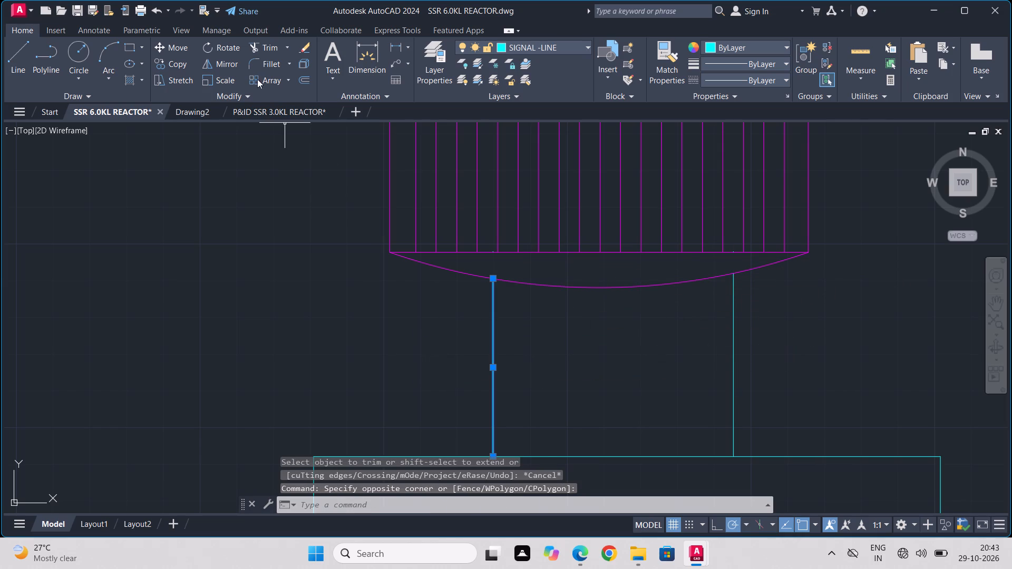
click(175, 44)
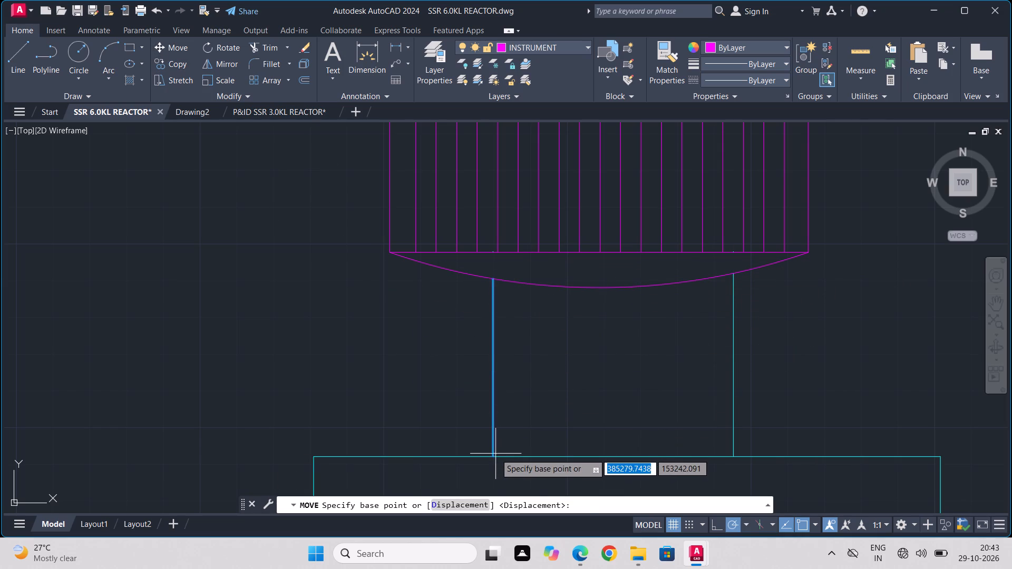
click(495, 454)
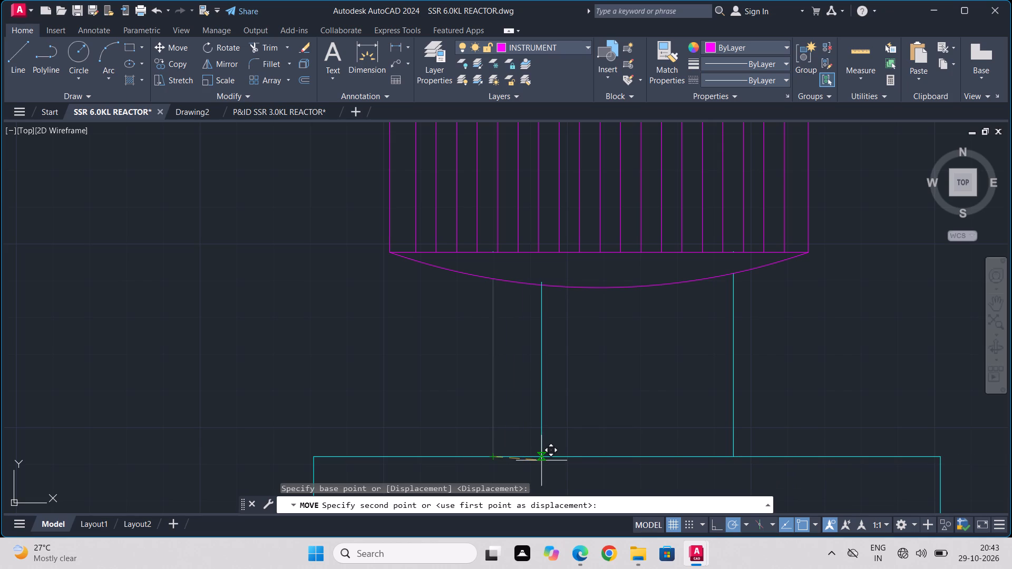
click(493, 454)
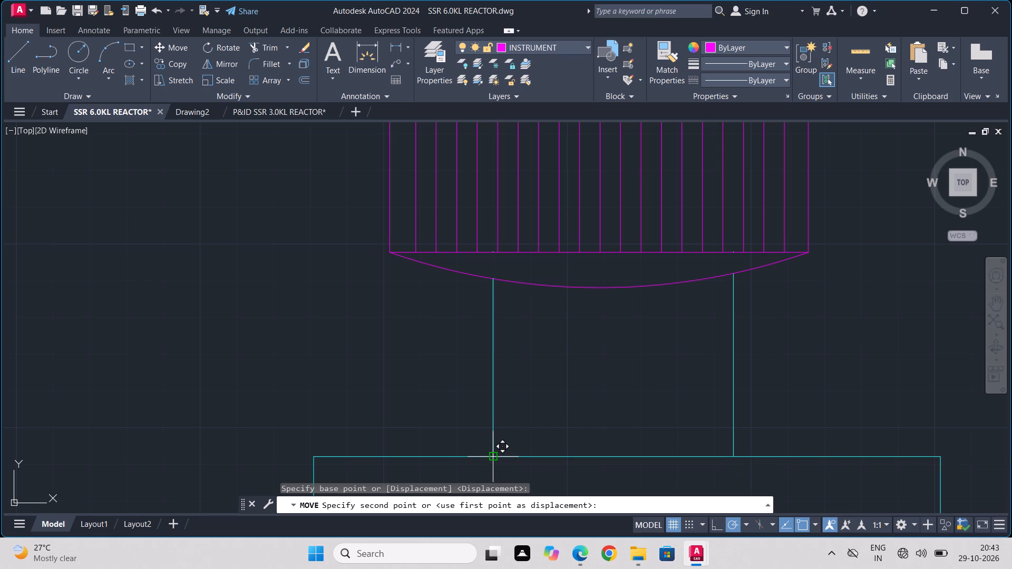
Draw a near-vertical line inside the motor cap from its top edge down to the finned body's top edge.
scroll(653, 225, down, 4)
middle_drag(650, 210, 618, 364)
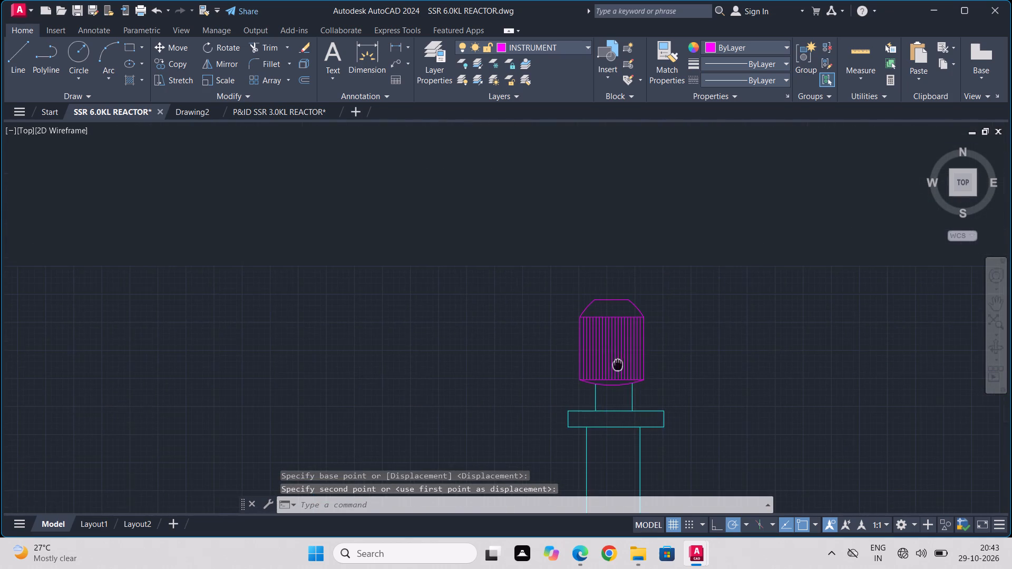
scroll(615, 308, up, 3)
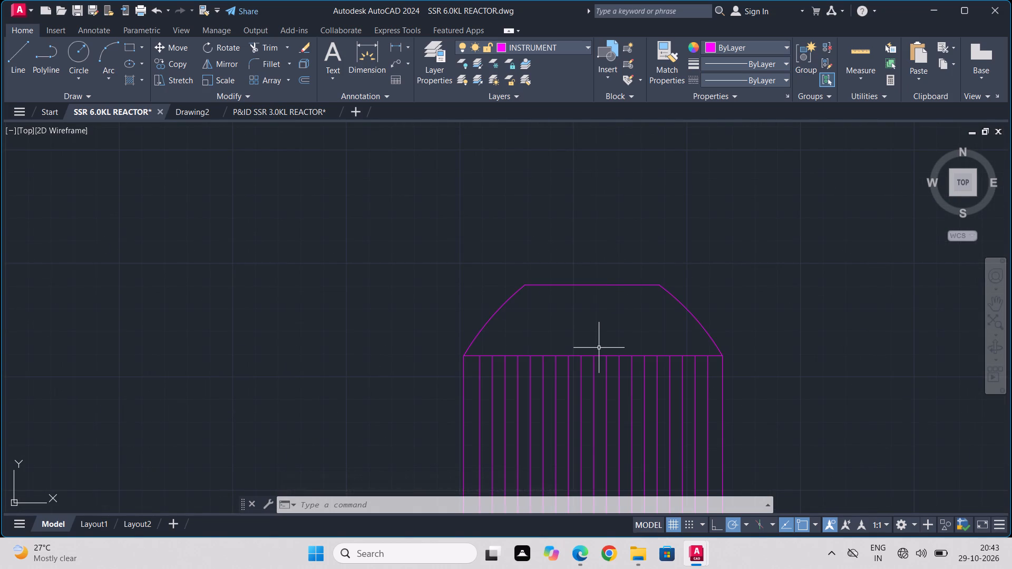
text(l])
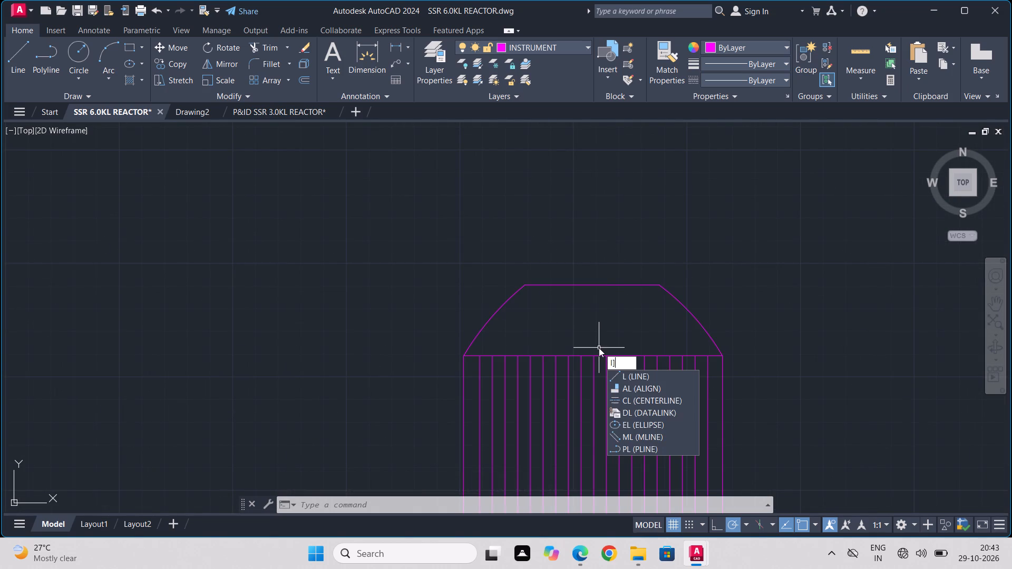
key(BackSpace)
key(BackSpace)
key(l)
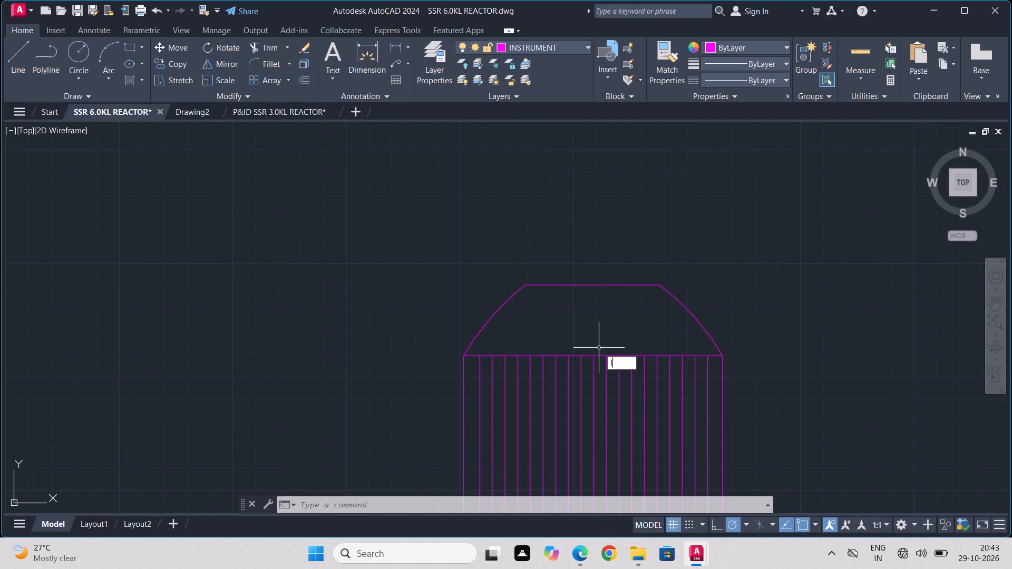
key(Return)
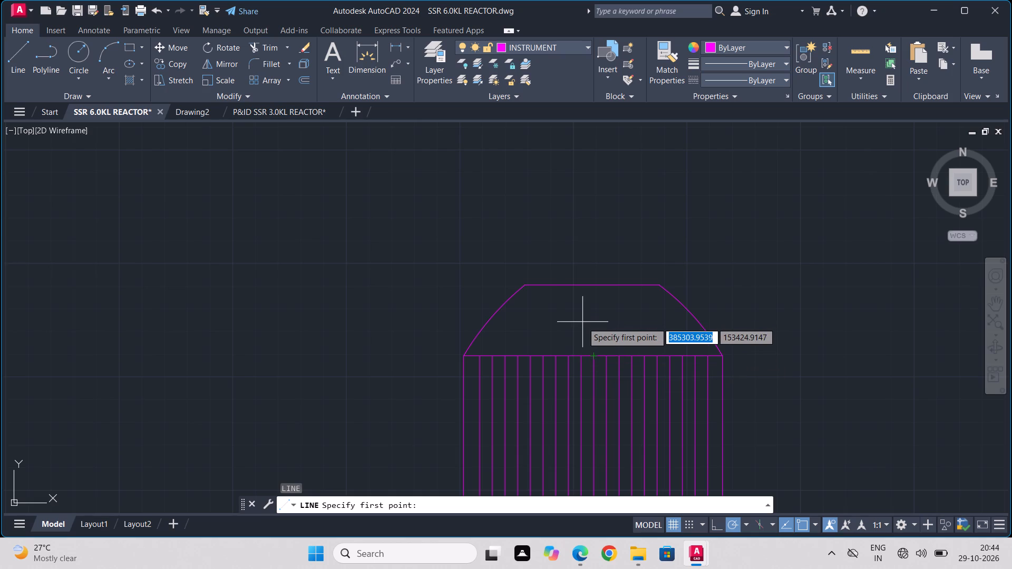
click(605, 287)
click(608, 354)
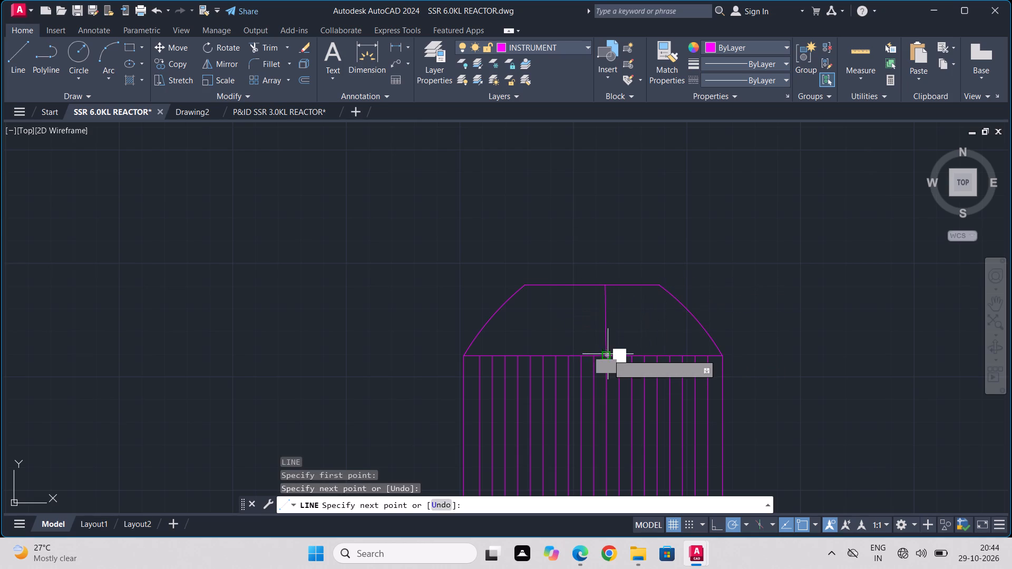
key(Escape)
Offset the new cap line about 2.1 units to its right to form a narrow pair.
drag(606, 332, 601, 333)
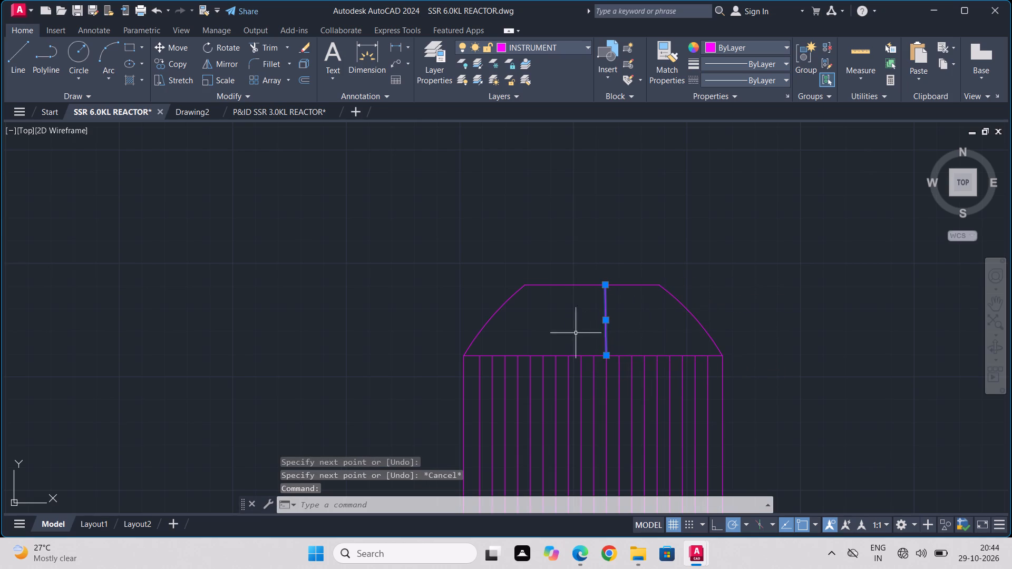
click(301, 78)
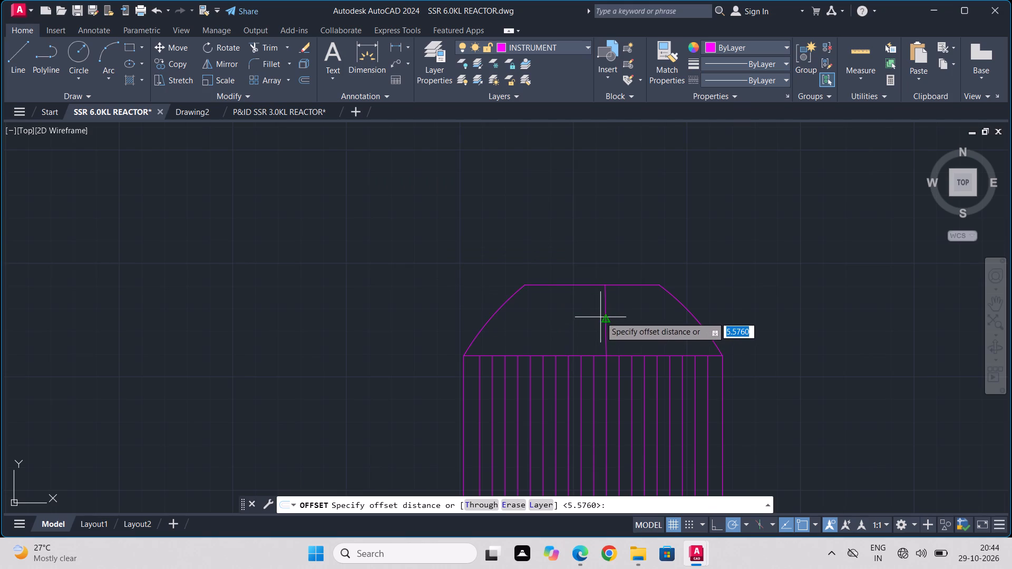
click(606, 317)
scroll(609, 317, up, 4)
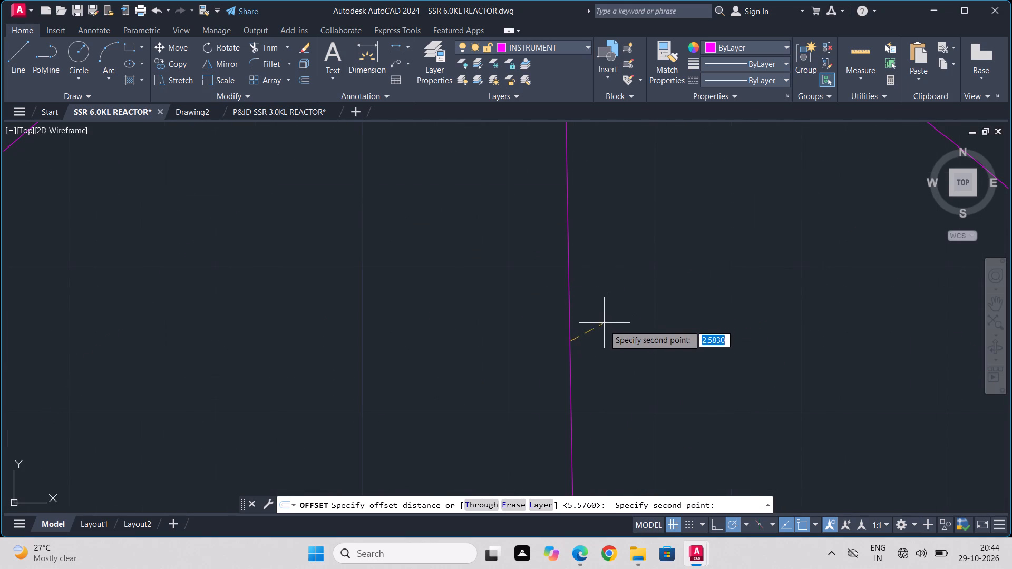
click(601, 340)
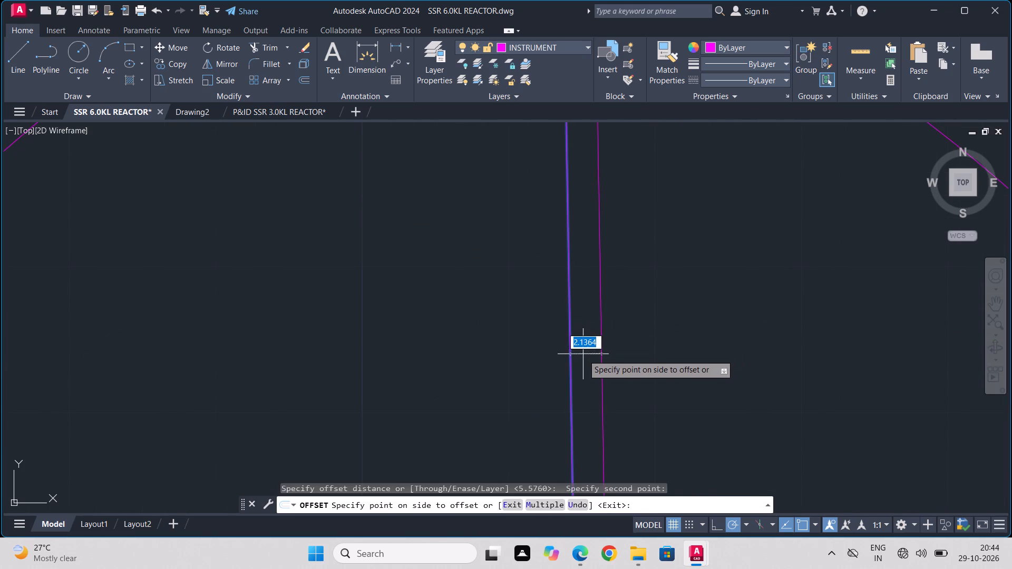
click(583, 354)
scroll(565, 273, down, 3)
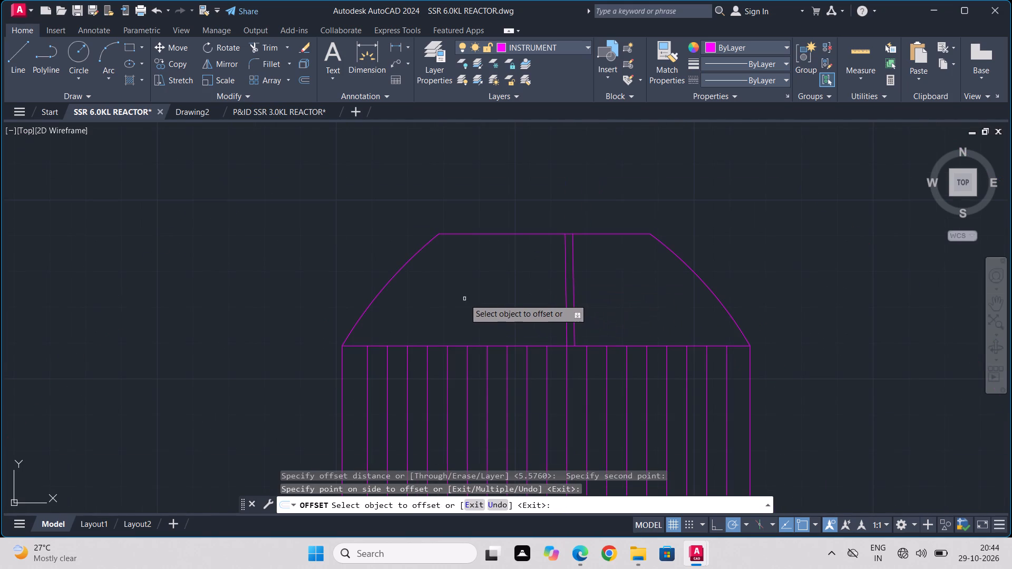
key(Escape)
Copy the narrow line pair from its lower end to the cap's top edge to form a stem above the motor.
click(595, 269)
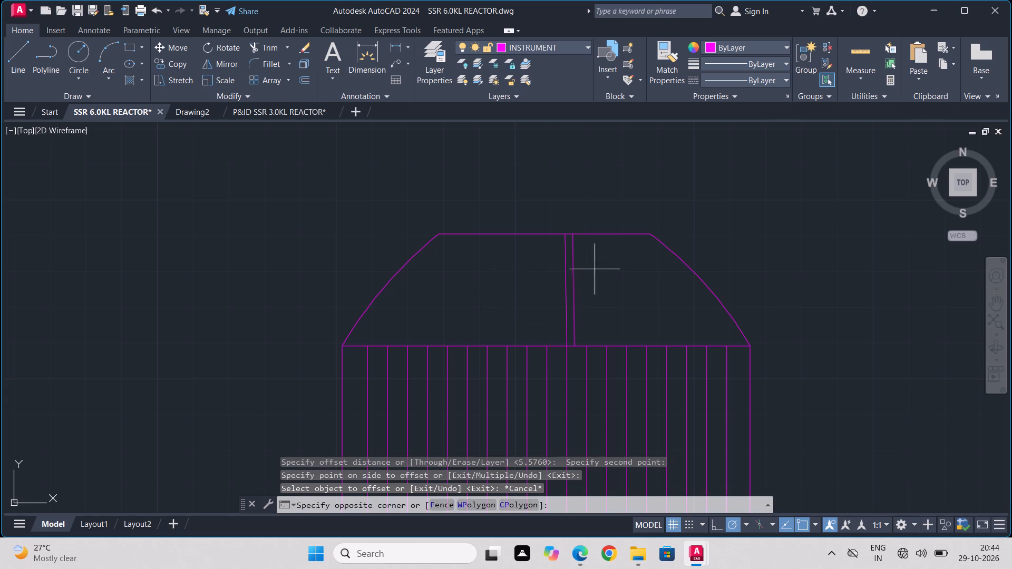
click(522, 295)
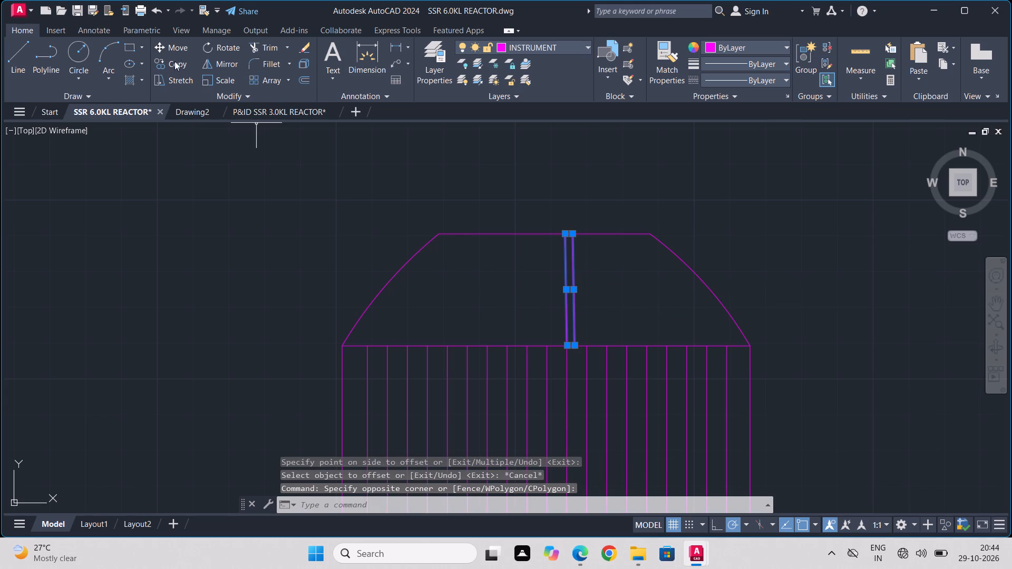
click(174, 64)
click(569, 345)
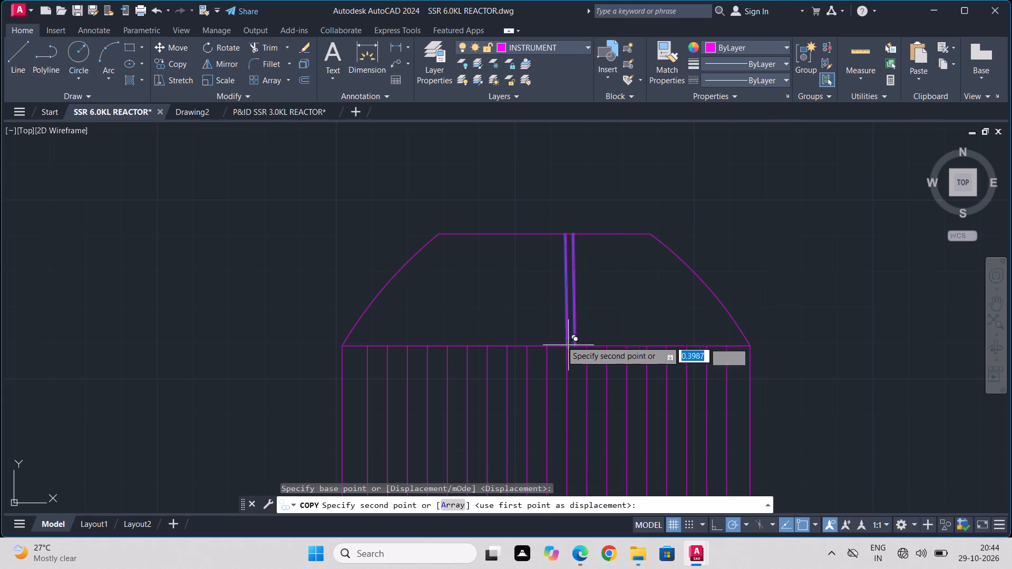
click(523, 233)
key(Escape)
Draw a circle centred above the stem, with its bottom touching the stem's upper end.
scroll(509, 234, down, 1)
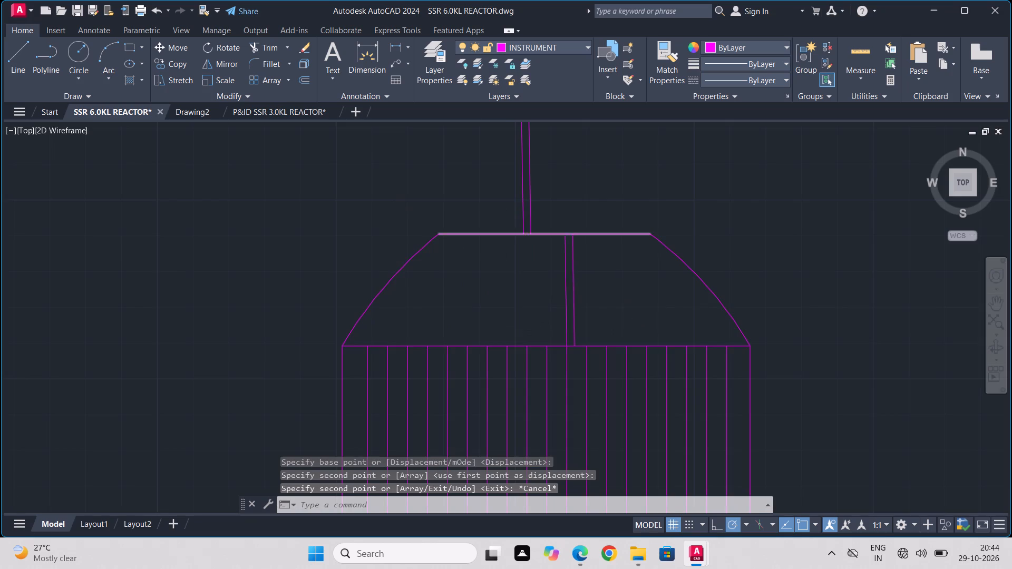
scroll(509, 234, down, 2)
scroll(531, 192, up, 2)
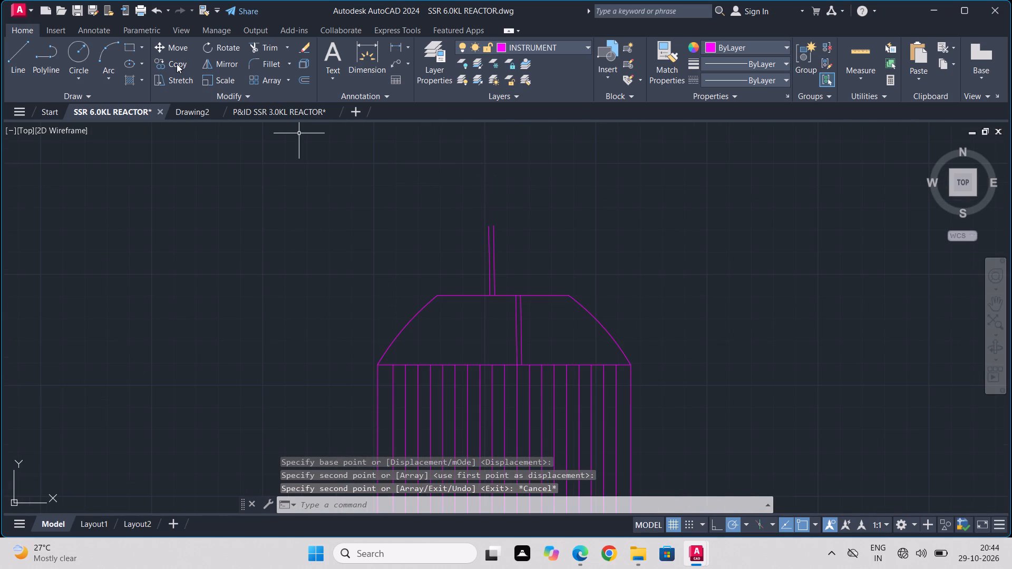
click(75, 59)
scroll(512, 237, up, 3)
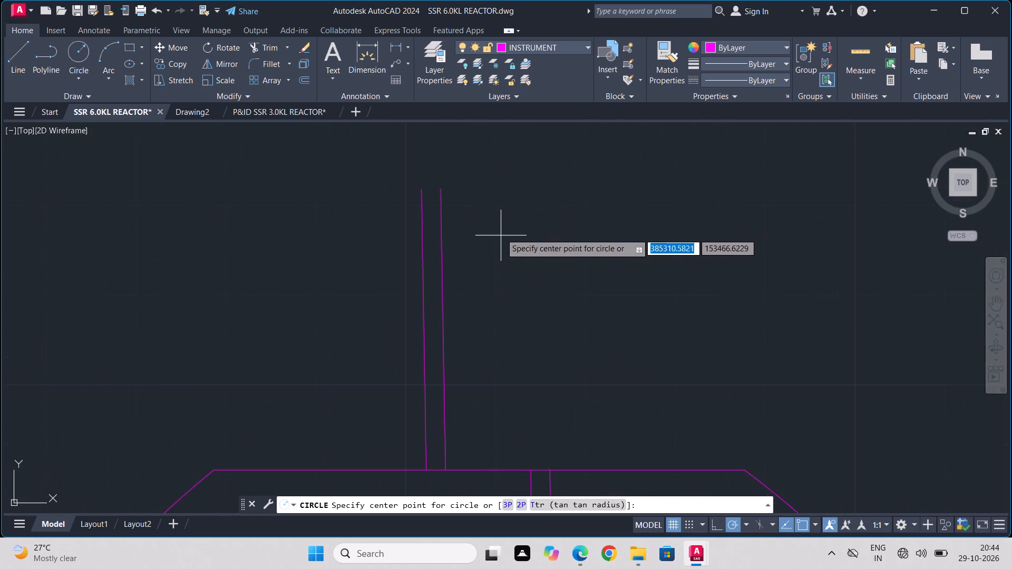
middle_drag(491, 210, 571, 399)
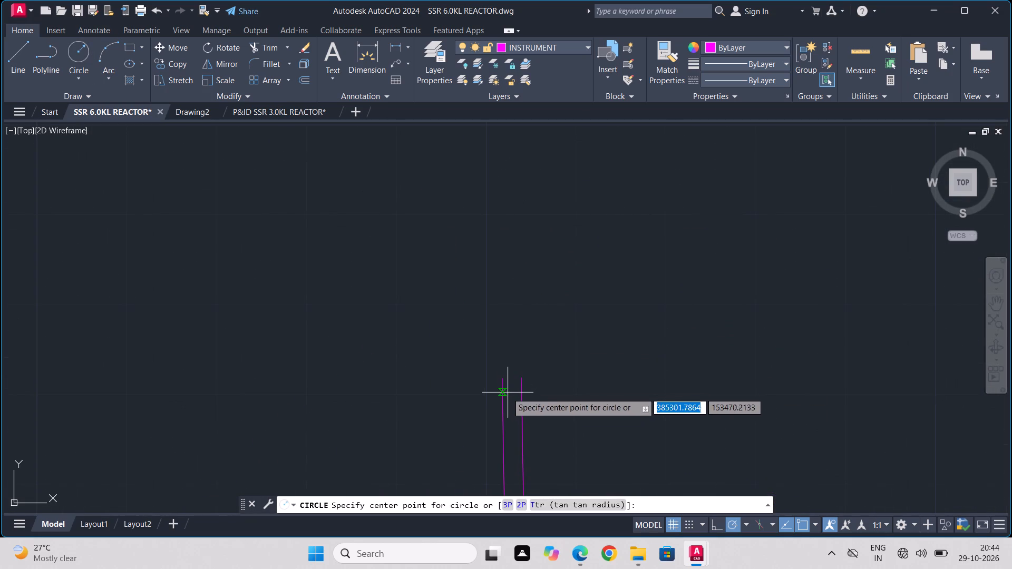
click(510, 278)
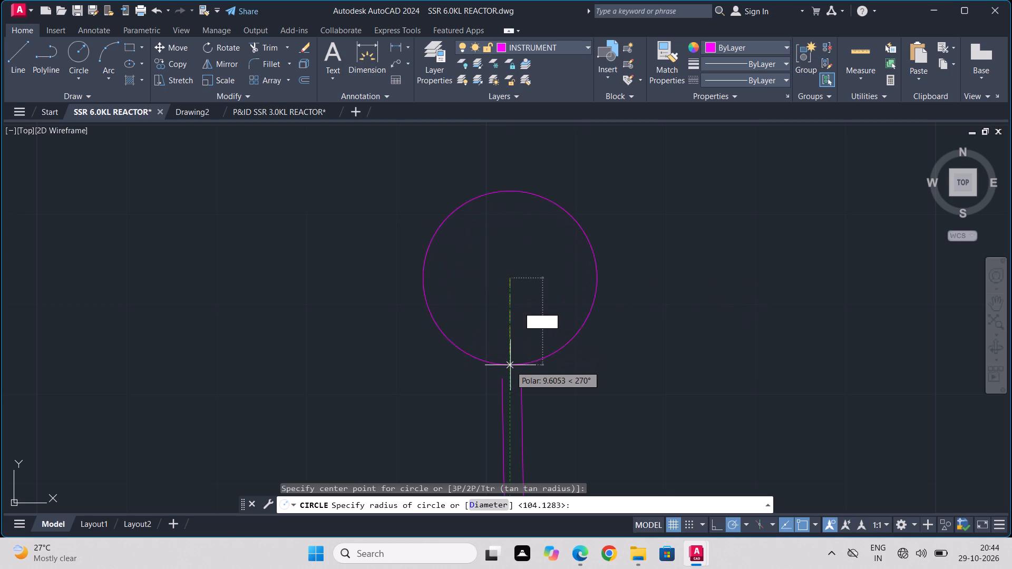
click(510, 379)
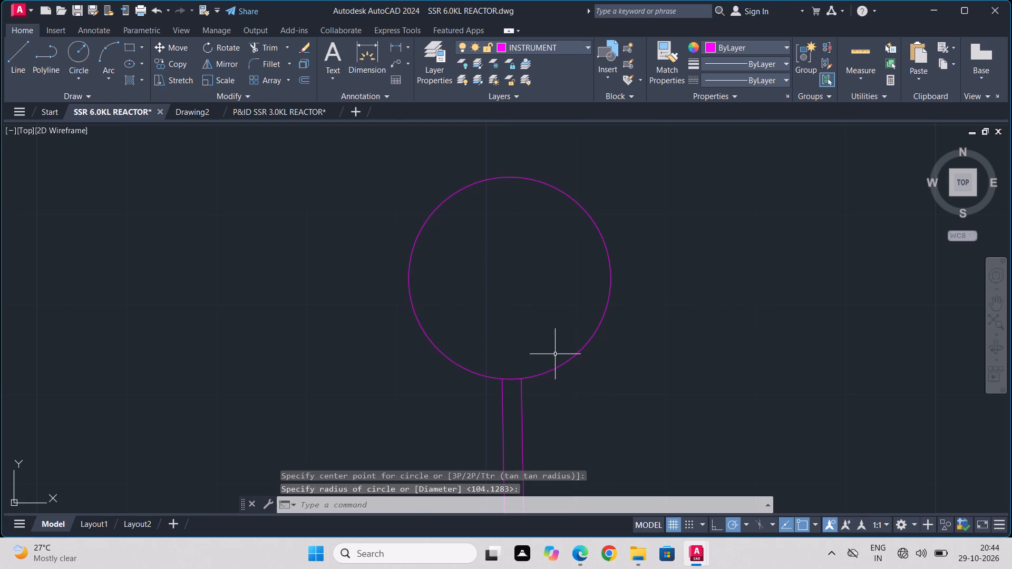
Scale the circle up by a factor of about 2.8 from its bottom point at the stem's upper end.
scroll(551, 357, down, 2)
scroll(585, 415, down, 2)
middle_drag(585, 415, 557, 228)
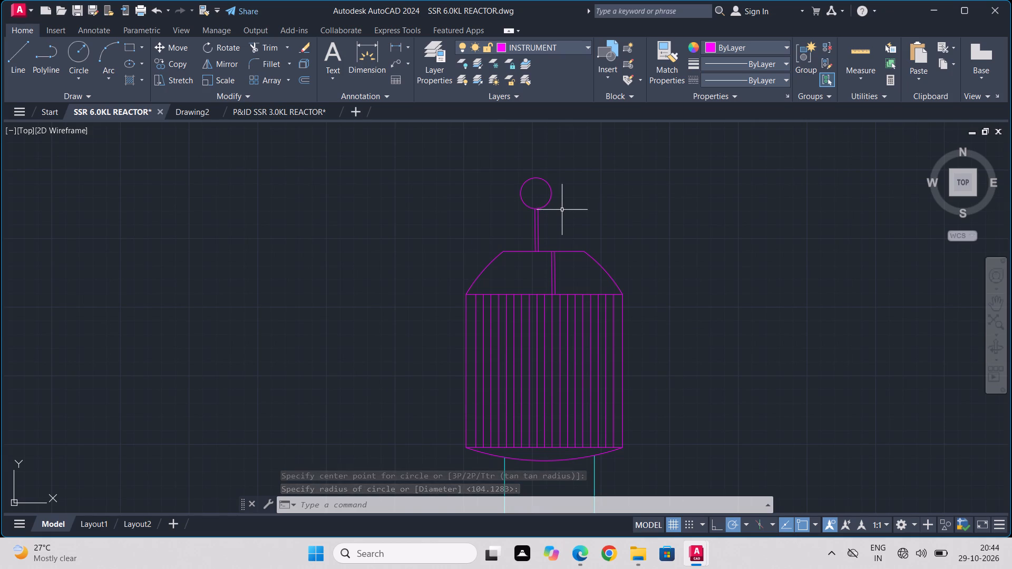
click(525, 190)
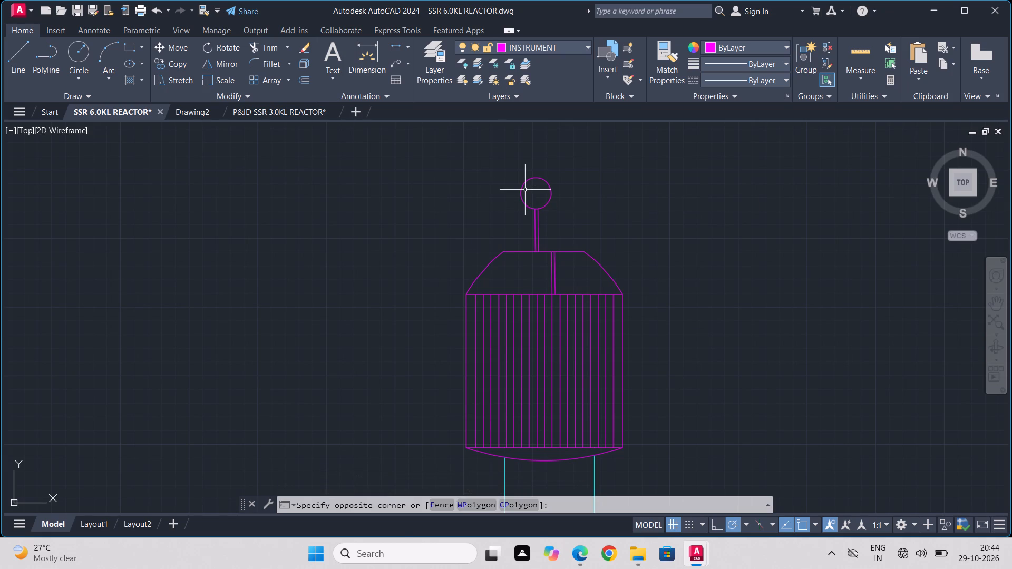
click(514, 206)
click(220, 77)
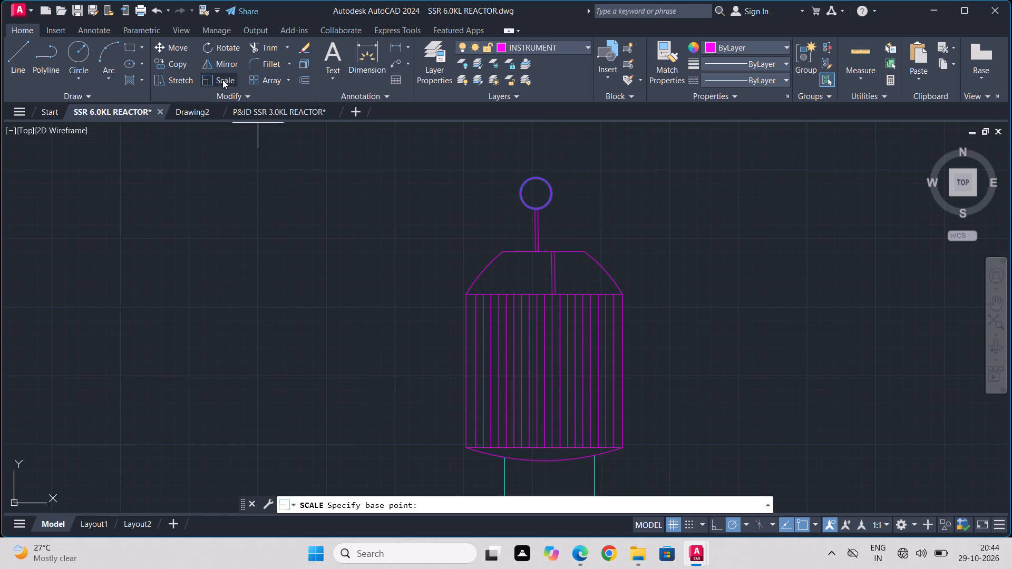
click(538, 208)
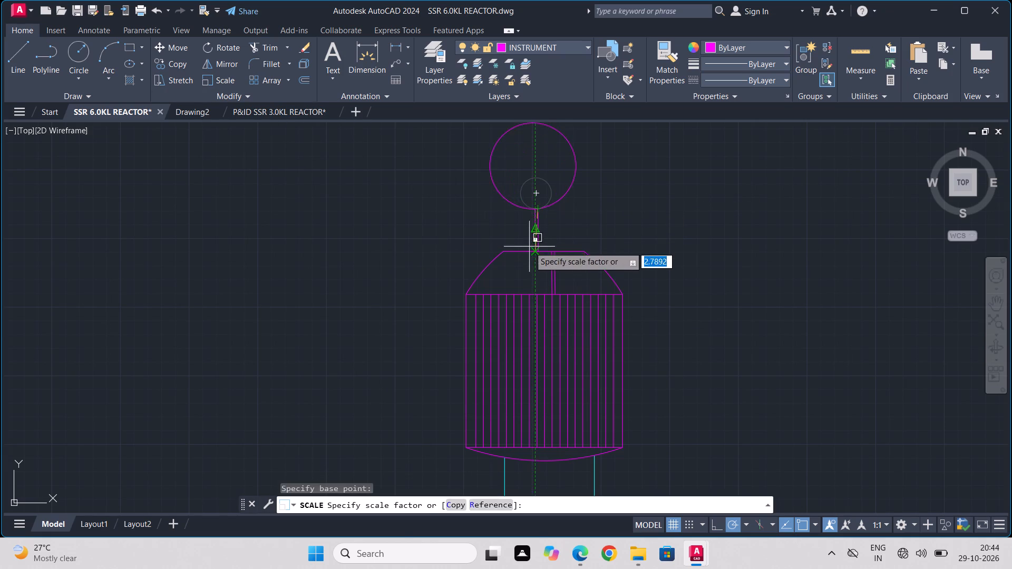
click(536, 254)
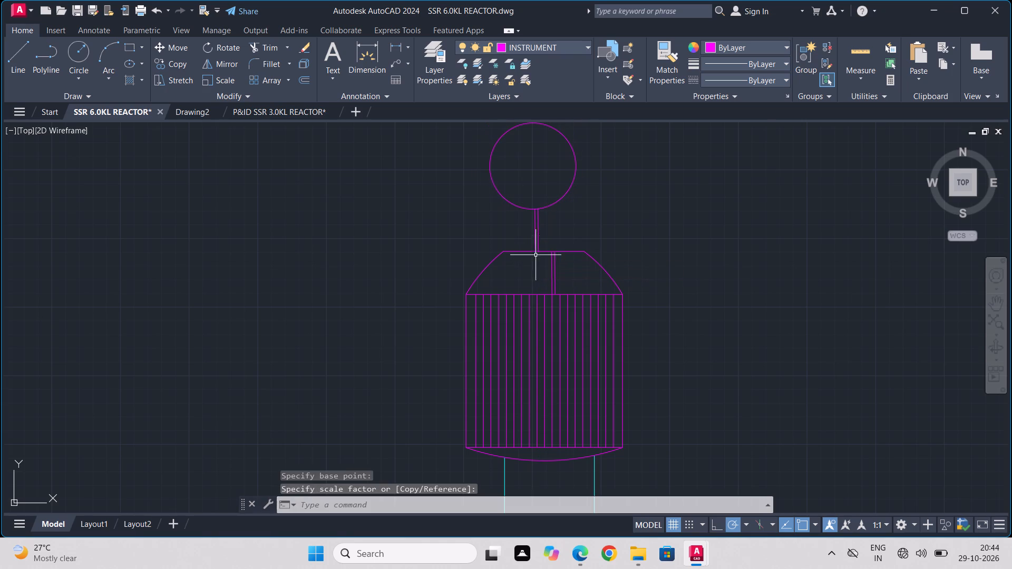
Scale the whole motor assembly, including its neck and flanged nozzle, from a base point at the dome's apex.
scroll(491, 337, down, 1)
scroll(484, 388, down, 3)
scroll(450, 414, down, 1)
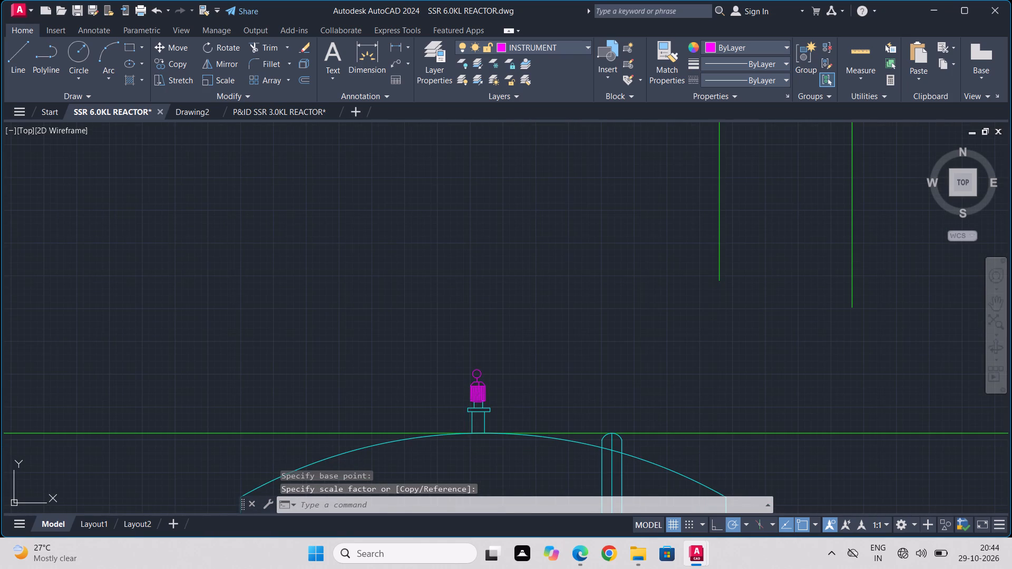
scroll(479, 404, up, 2)
scroll(489, 431, down, 2)
middle_drag(516, 445, 515, 315)
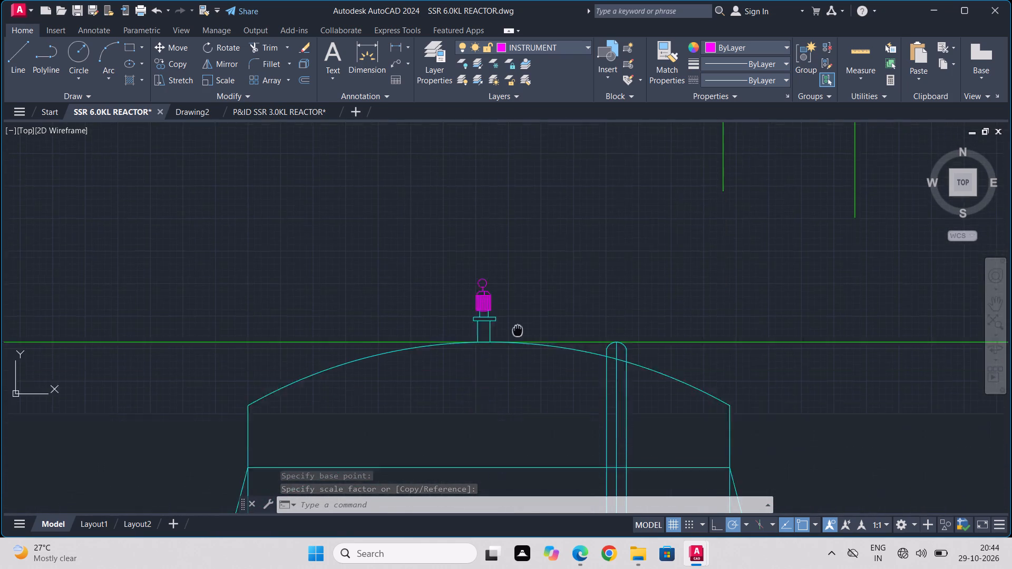
middle_drag(515, 315, 513, 302)
scroll(514, 387, down, 2)
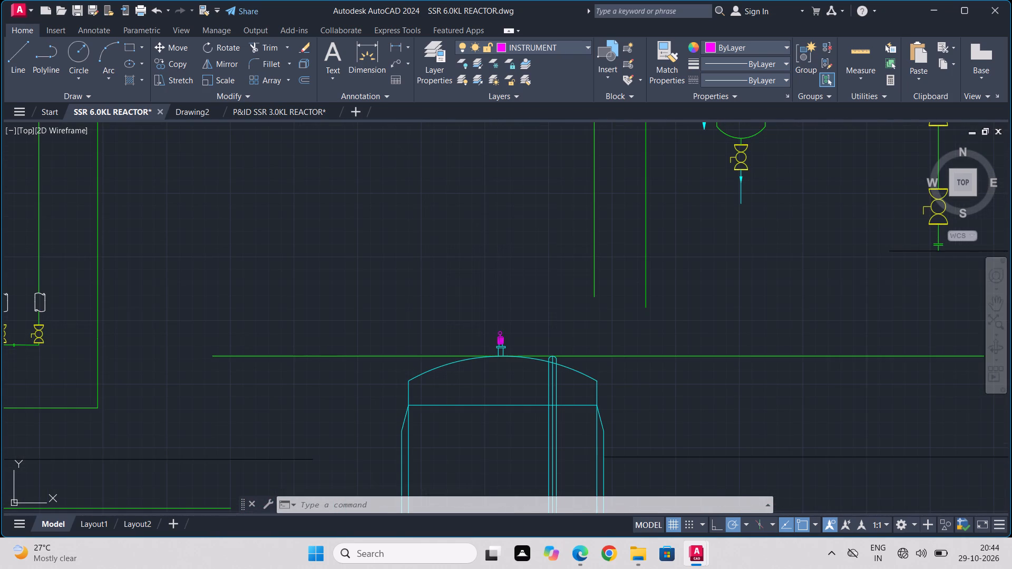
scroll(510, 347, up, 4)
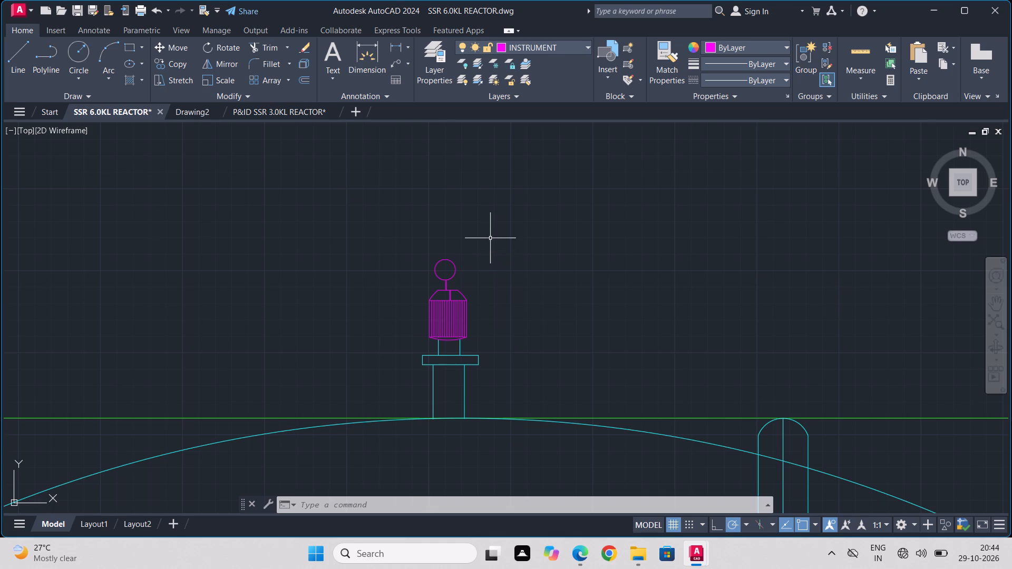
click(489, 224)
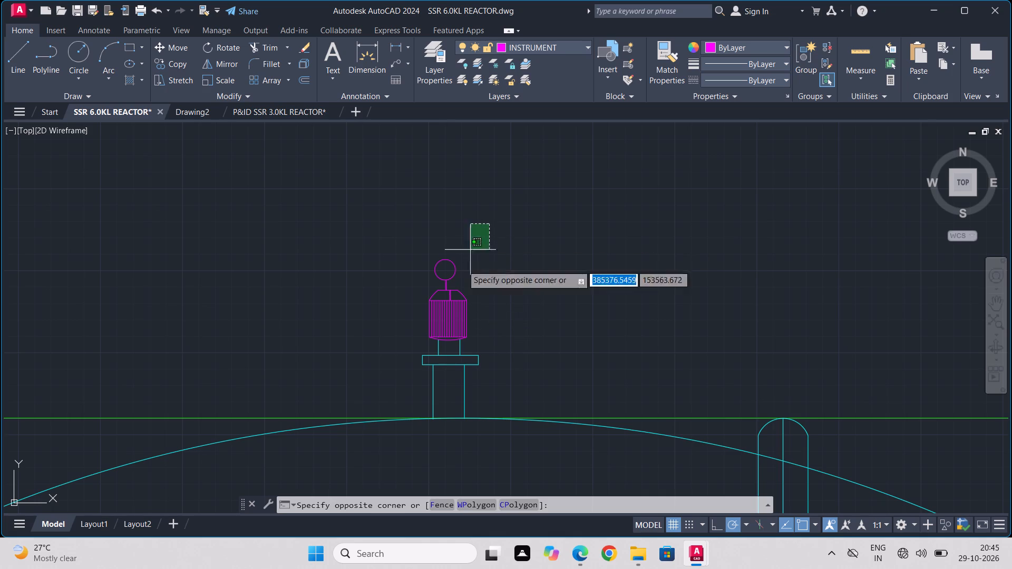
click(390, 402)
click(228, 84)
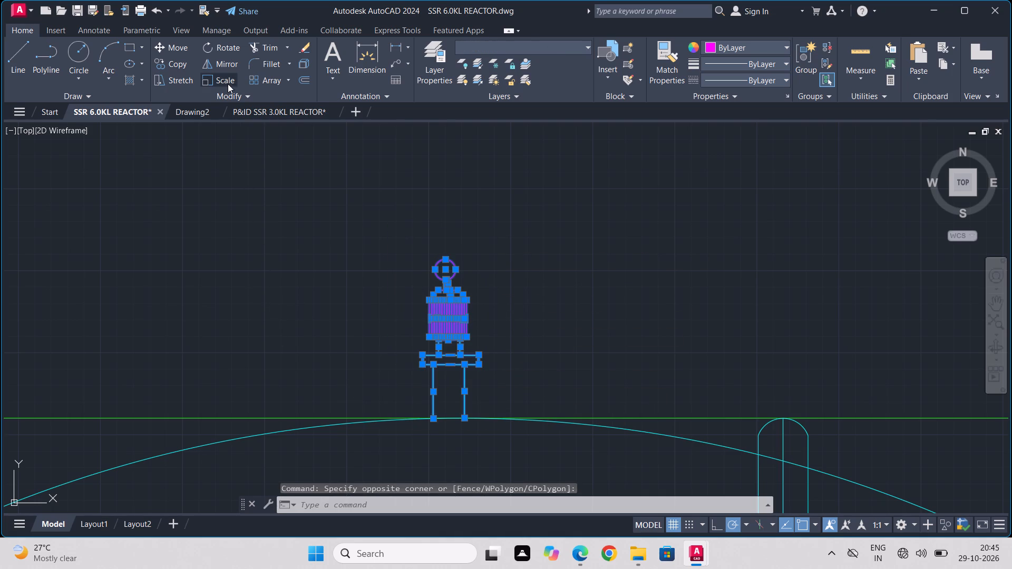
click(452, 418)
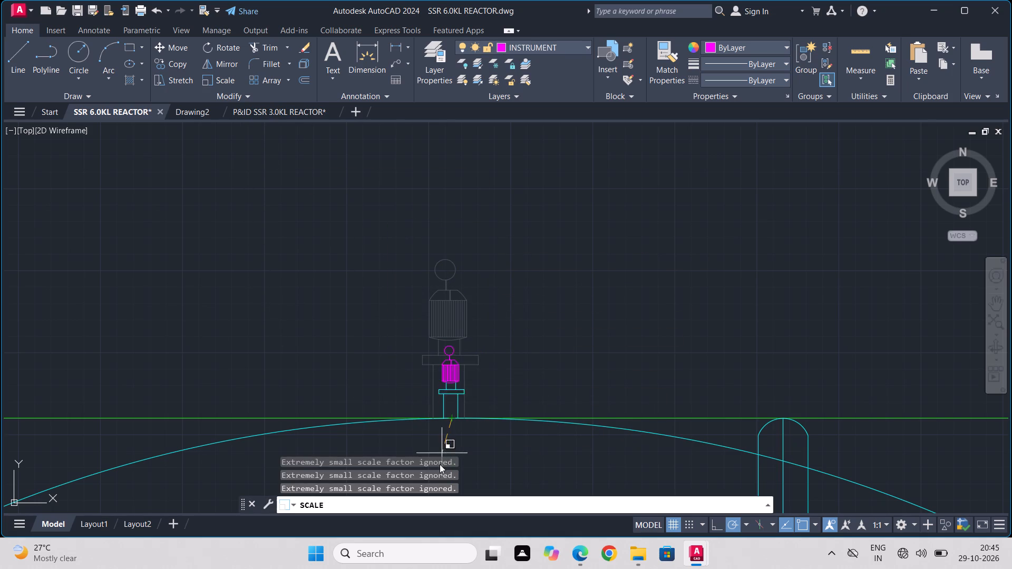
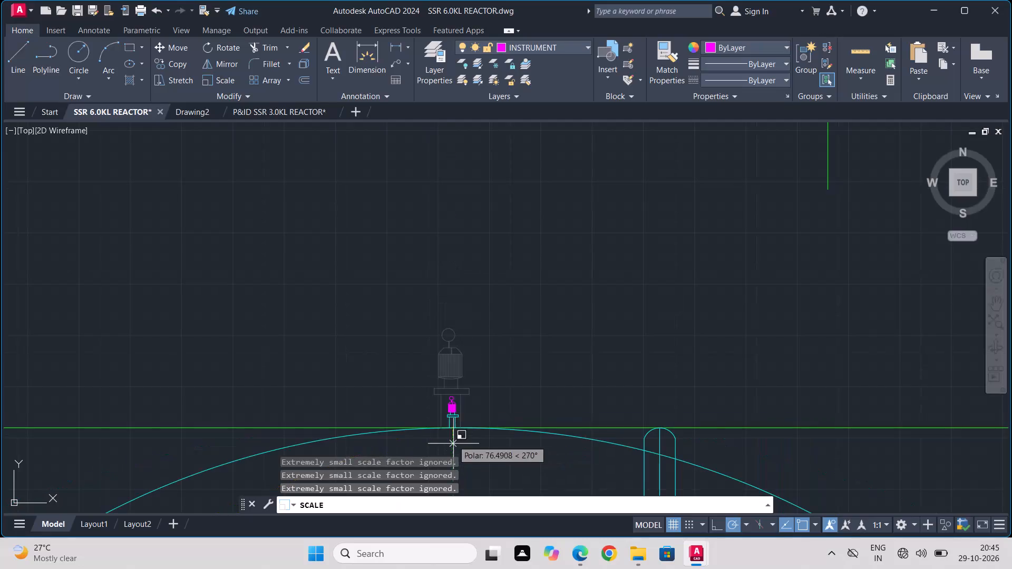
Enlarge the motor assembly, with its neck and flanged nozzle, by a factor of about 2.3 about the dome's apex.
middle_drag(452, 446, 452, 330)
scroll(452, 446, down, 1)
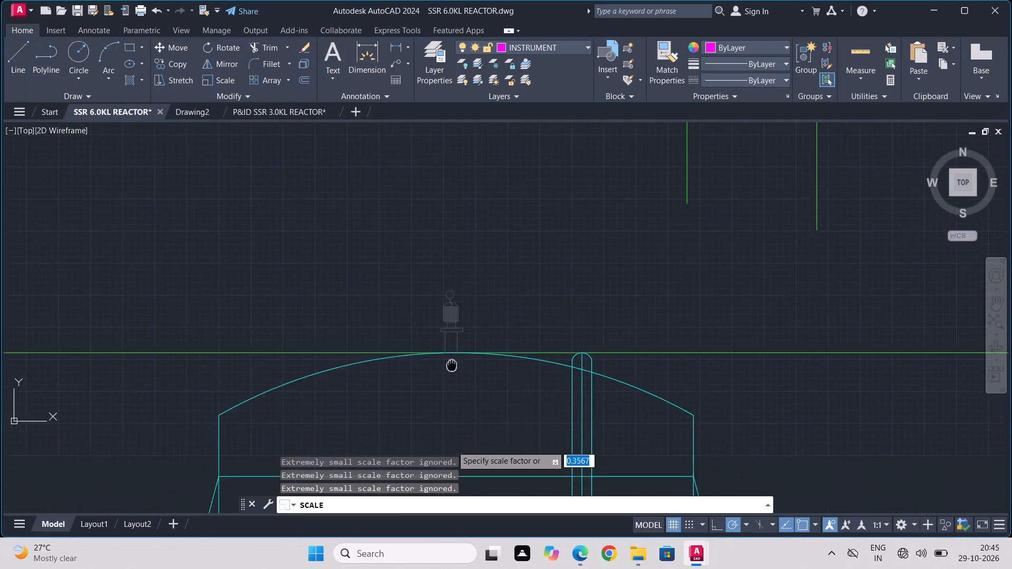
middle_drag(452, 330, 452, 267)
scroll(457, 360, down, 2)
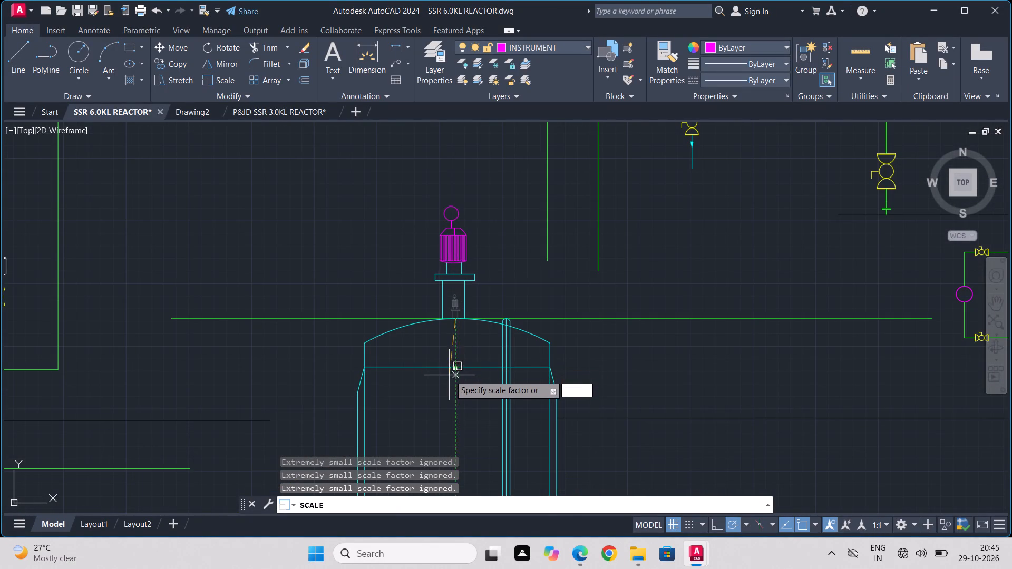
scroll(467, 345, up, 1)
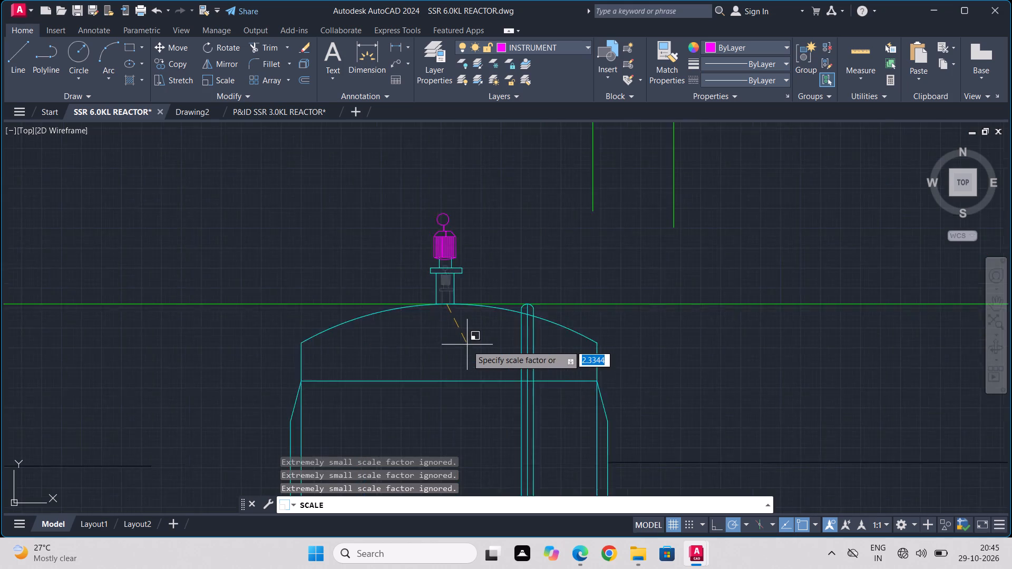
scroll(466, 346, up, 2)
click(462, 348)
scroll(442, 299, down, 1)
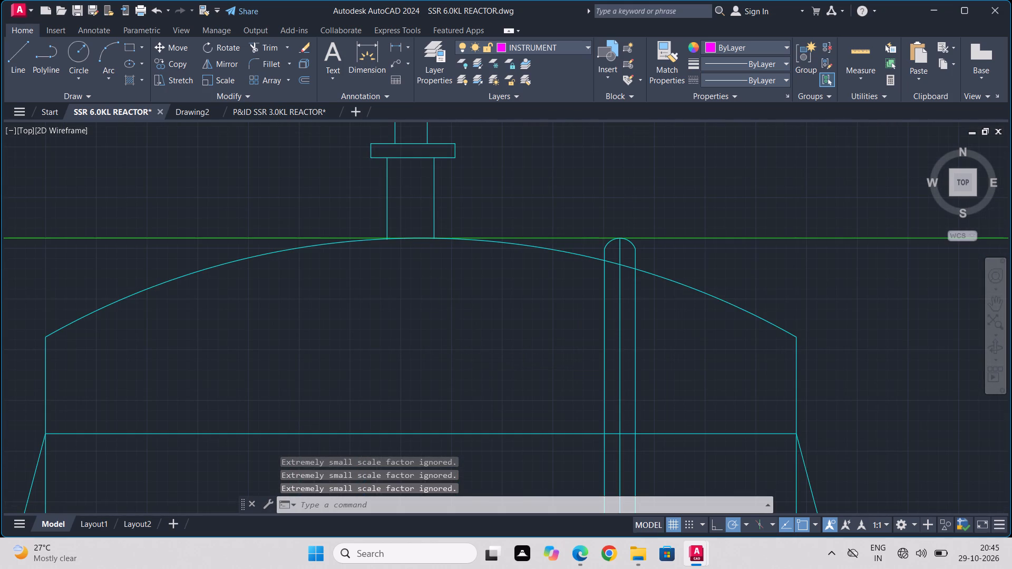
Move the left and right vertical nozzle lines below the flange inward, sliding them horizontally at the dome's top.
scroll(442, 299, down, 1)
middle_drag(442, 299, 450, 359)
scroll(439, 315, up, 4)
click(437, 308)
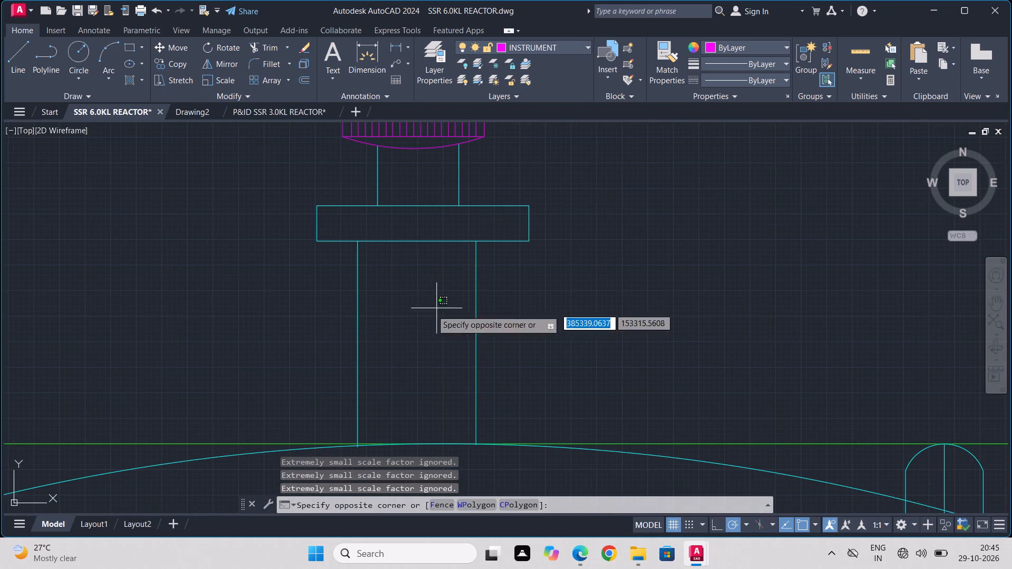
click(309, 368)
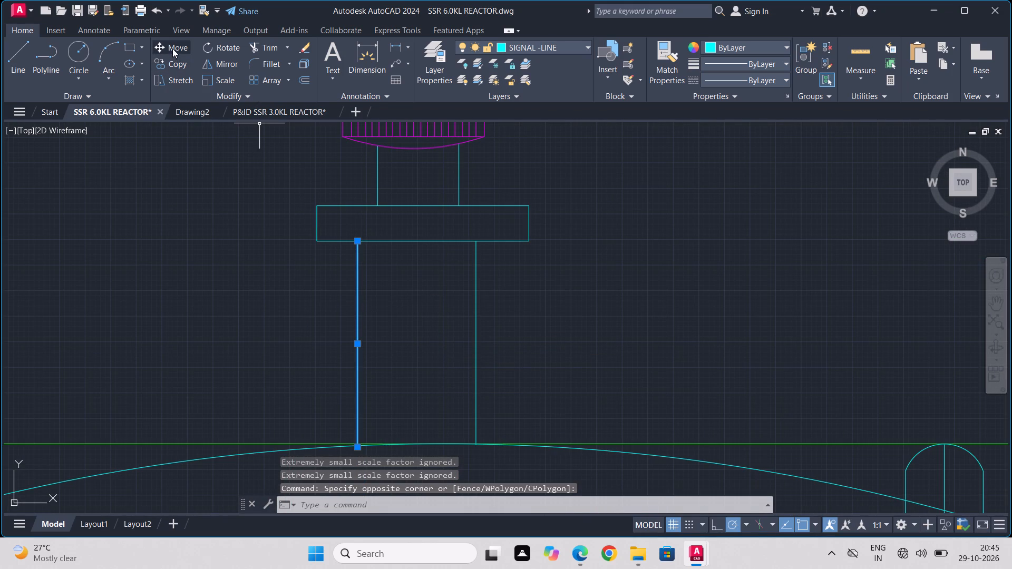
click(172, 48)
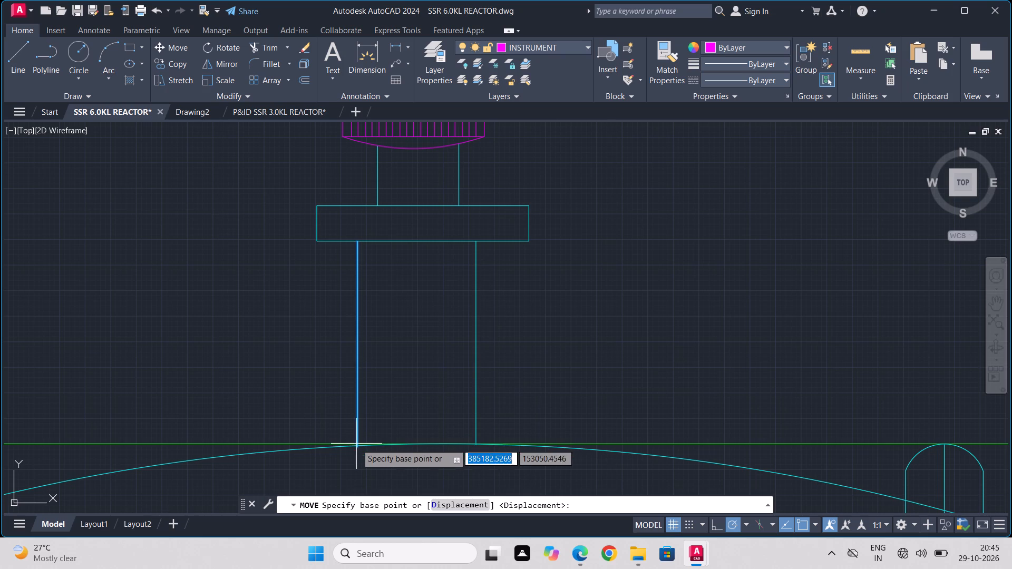
click(356, 444)
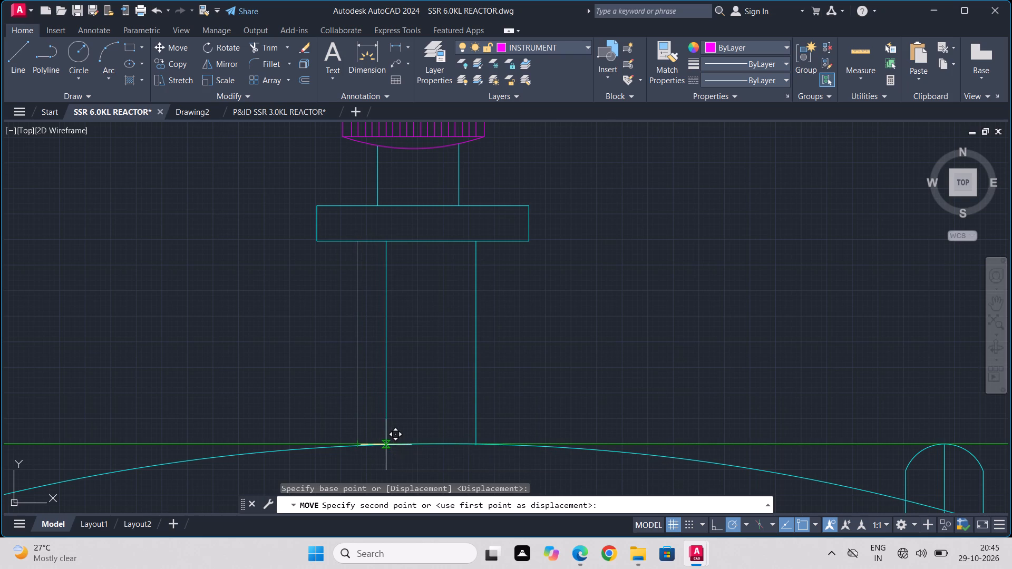
click(386, 445)
drag(530, 332, 521, 334)
click(442, 378)
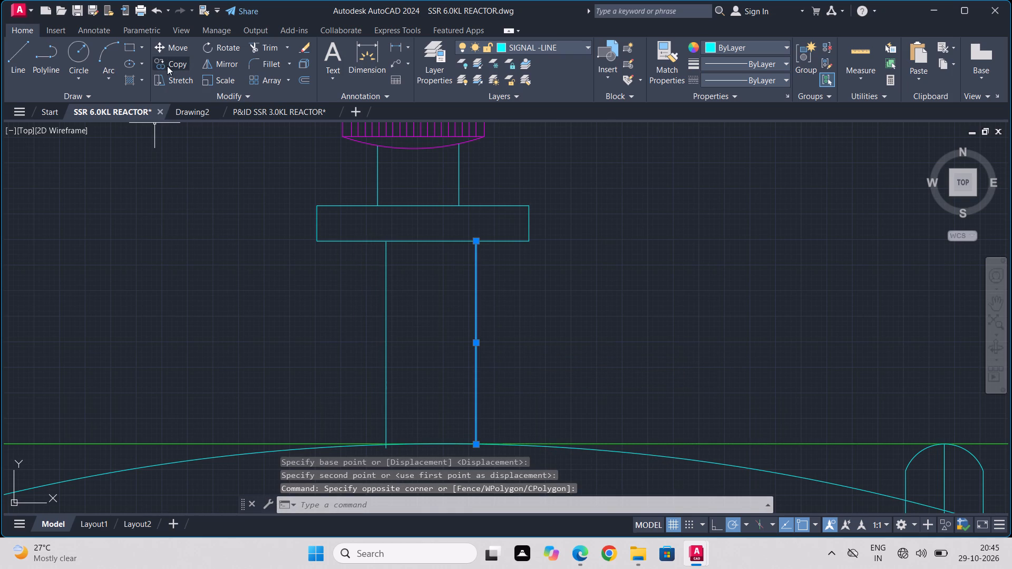
click(172, 46)
click(481, 445)
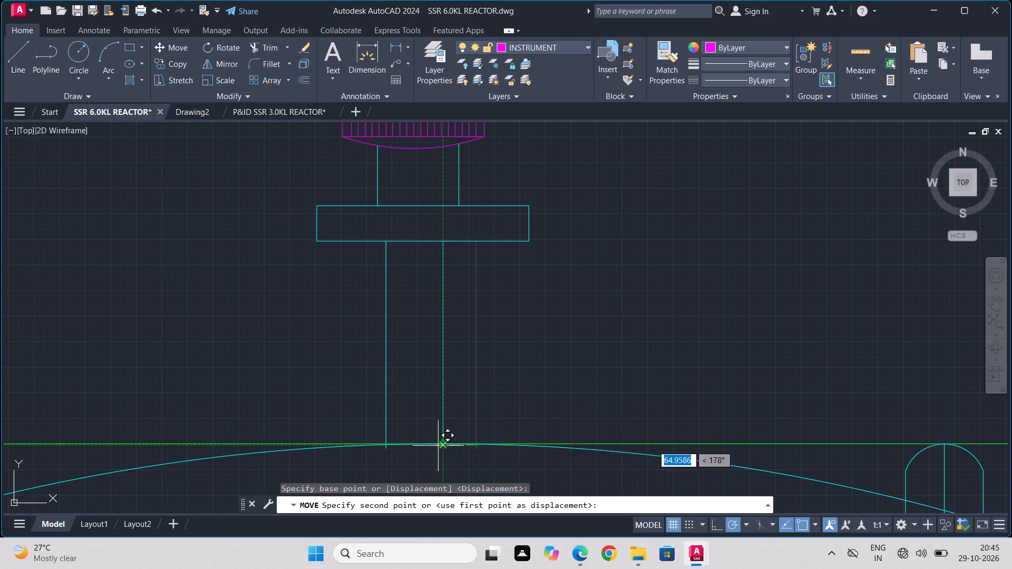
click(443, 445)
Move the left nozzle line further inward, closer to the right one, to narrow the nozzle below the flange.
drag(414, 351, 403, 355)
click(371, 375)
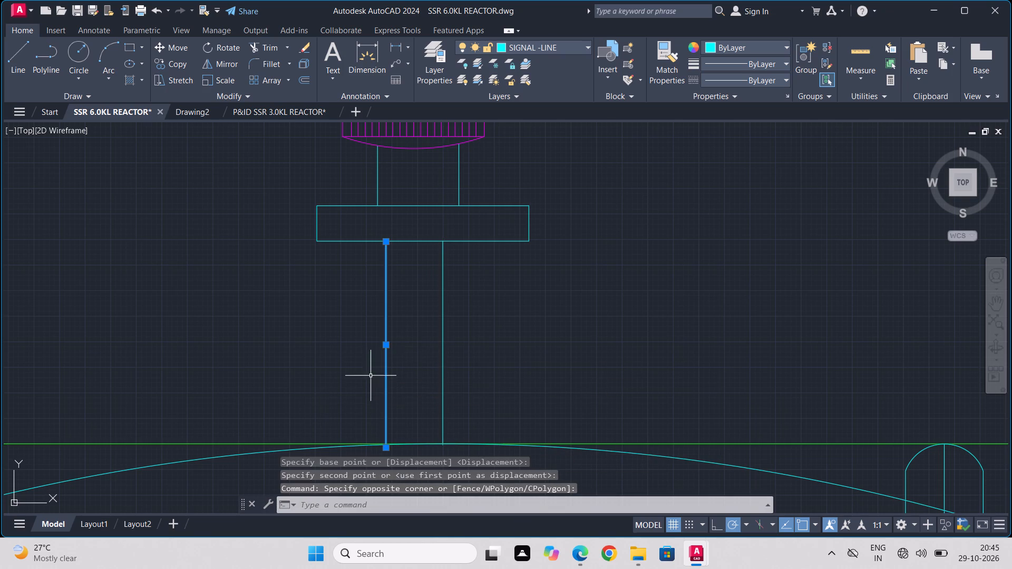
click(172, 42)
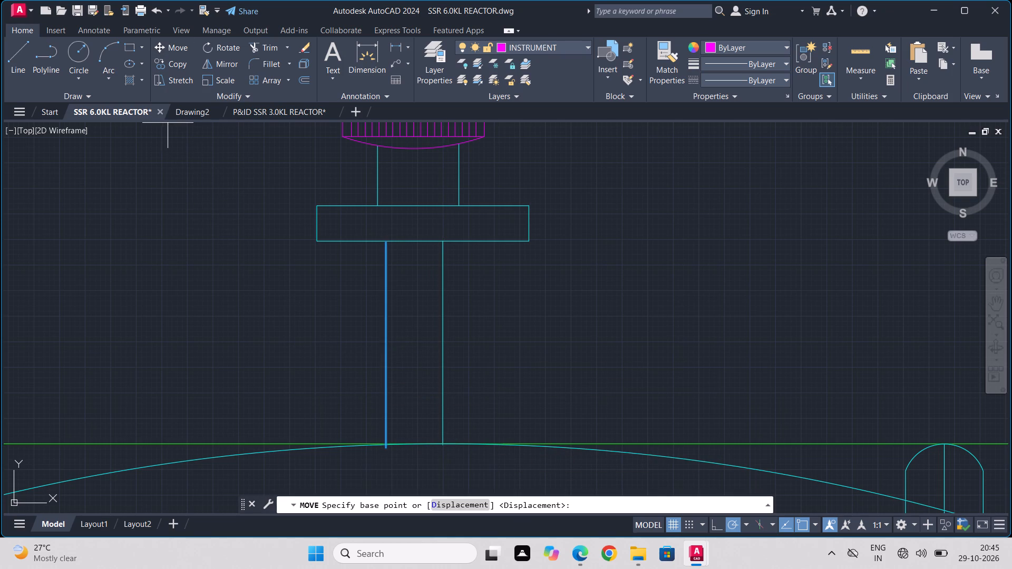
click(383, 440)
click(402, 444)
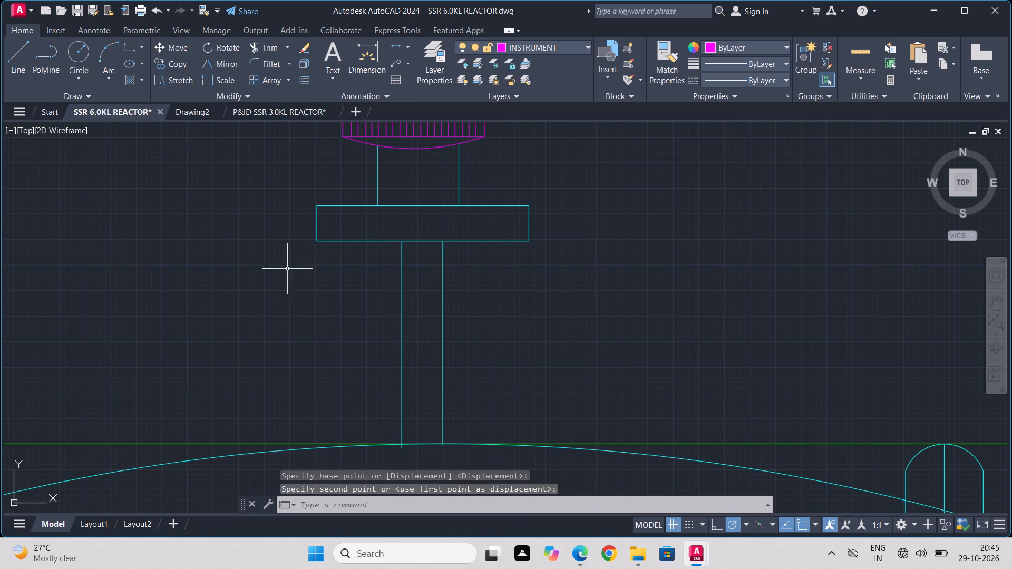
Trim the left nozzle line's lower end back to the green horizontal line at the dome's apex.
click(270, 47)
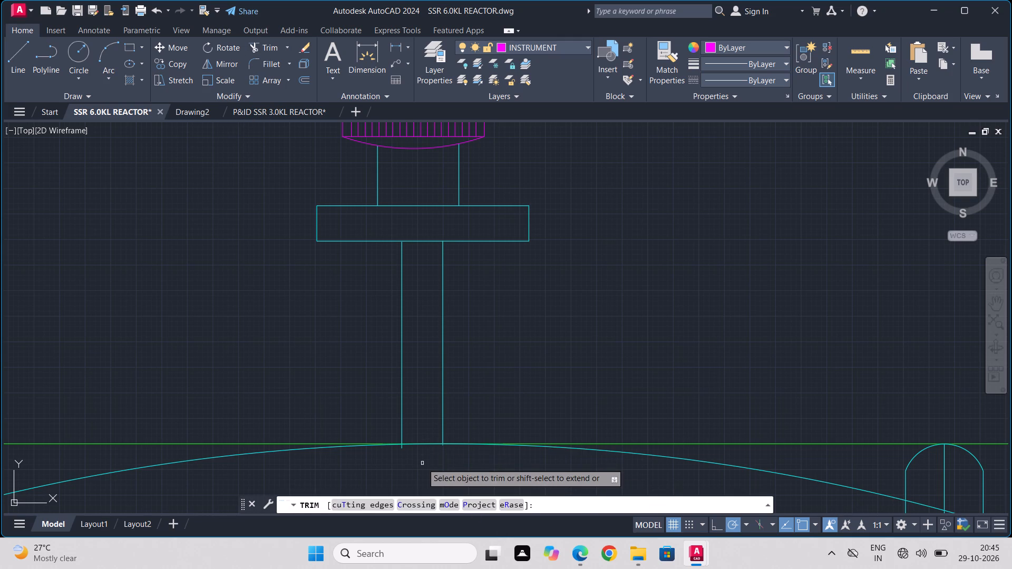
scroll(422, 463, up, 2)
scroll(384, 430, up, 3)
drag(296, 402, 257, 408)
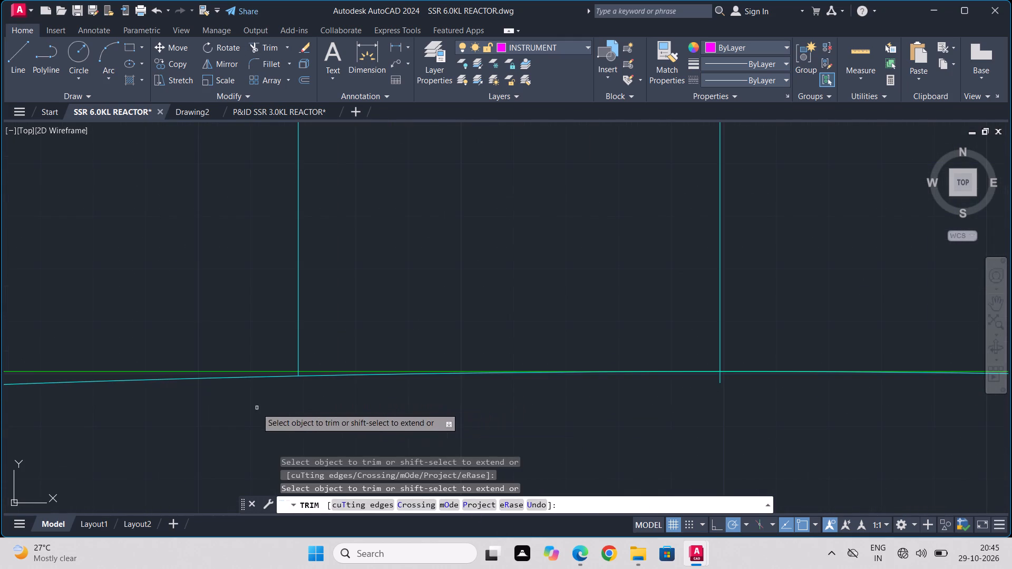
scroll(247, 389, up, 2)
scroll(249, 402, down, 1)
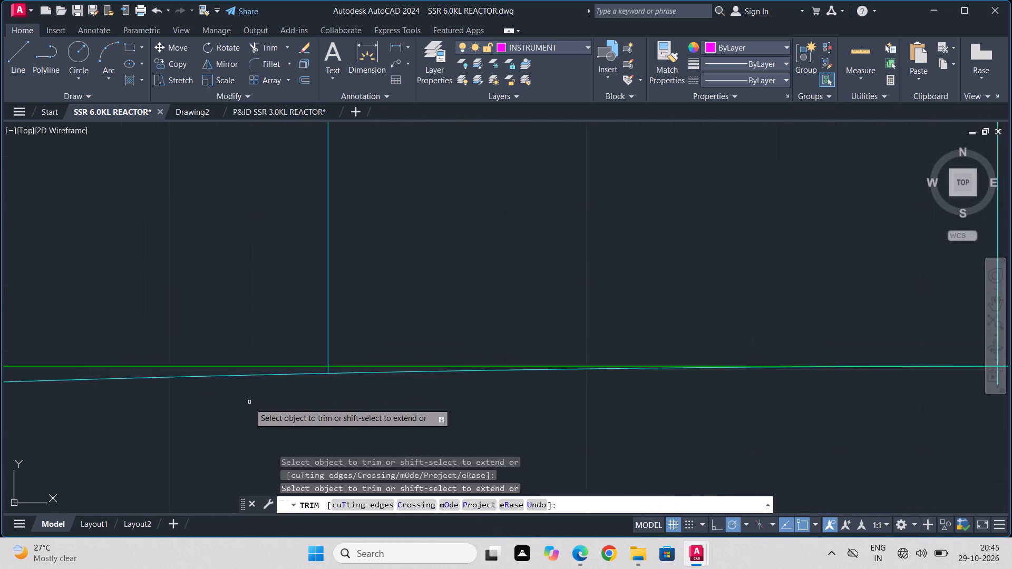
scroll(249, 403, down, 2)
scroll(277, 390, up, 4)
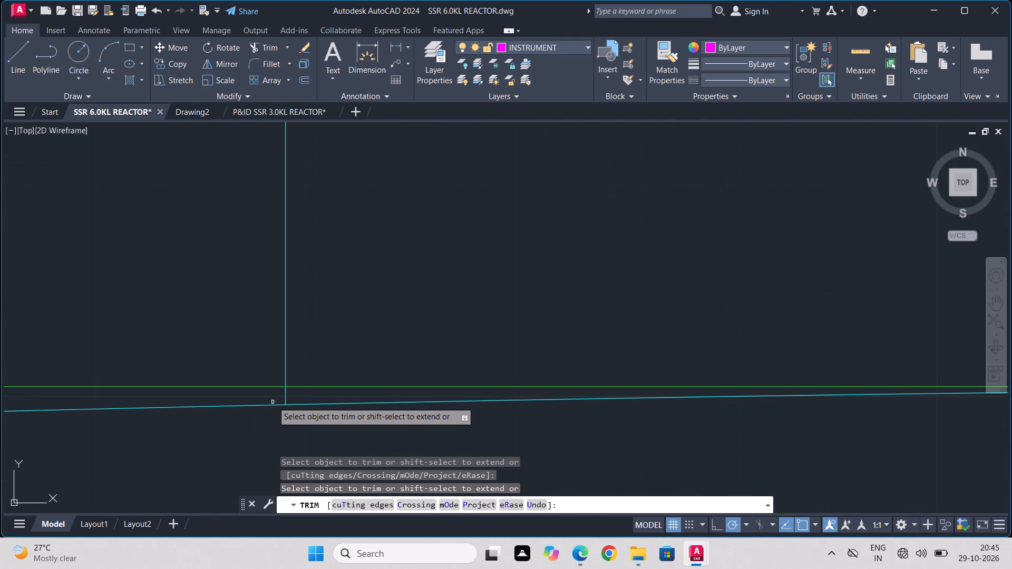
drag(274, 397, 307, 398)
scroll(577, 470, down, 2)
Trim the right nozzle line's lower end where it overruns the dome outline.
middle_drag(710, 456, 624, 438)
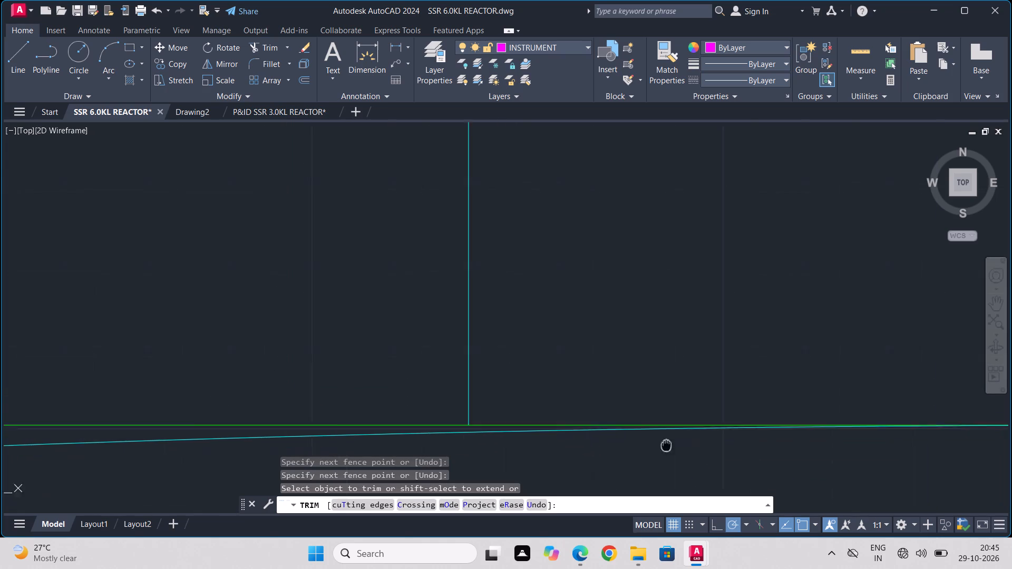
middle_drag(624, 438, 161, 435)
scroll(585, 496, up, 2)
scroll(634, 400, up, 2)
drag(639, 373, 596, 383)
click(469, 423)
scroll(475, 411, down, 5)
scroll(334, 366, down, 2)
scroll(334, 366, up, 1)
scroll(334, 366, down, 1)
scroll(414, 356, down, 2)
key(Escape)
scroll(401, 426, down, 2)
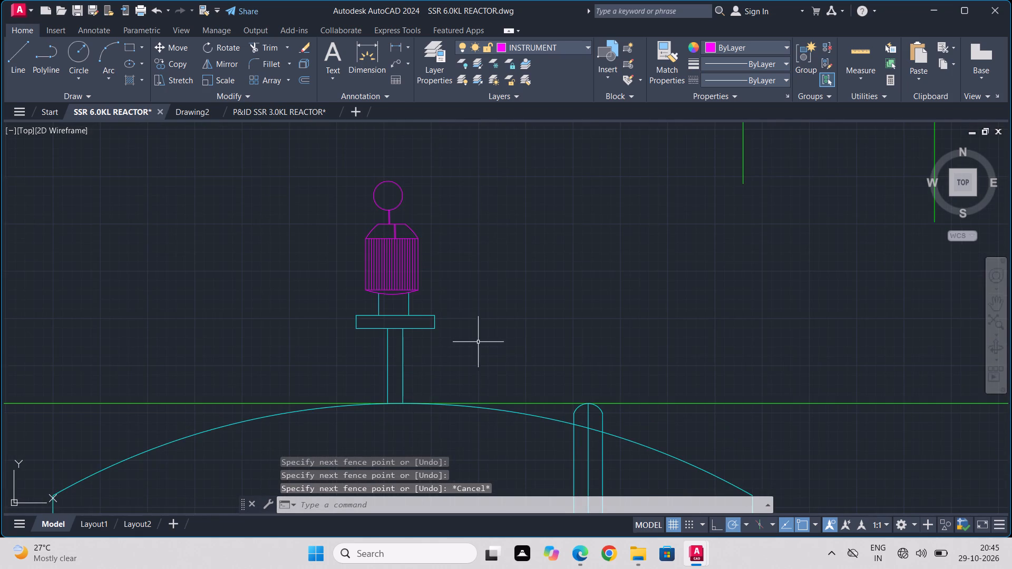
Move the flange rectangle straight down along the nozzle lines, closer to the dome, using its bottom midpoint as base.
scroll(489, 308, down, 2)
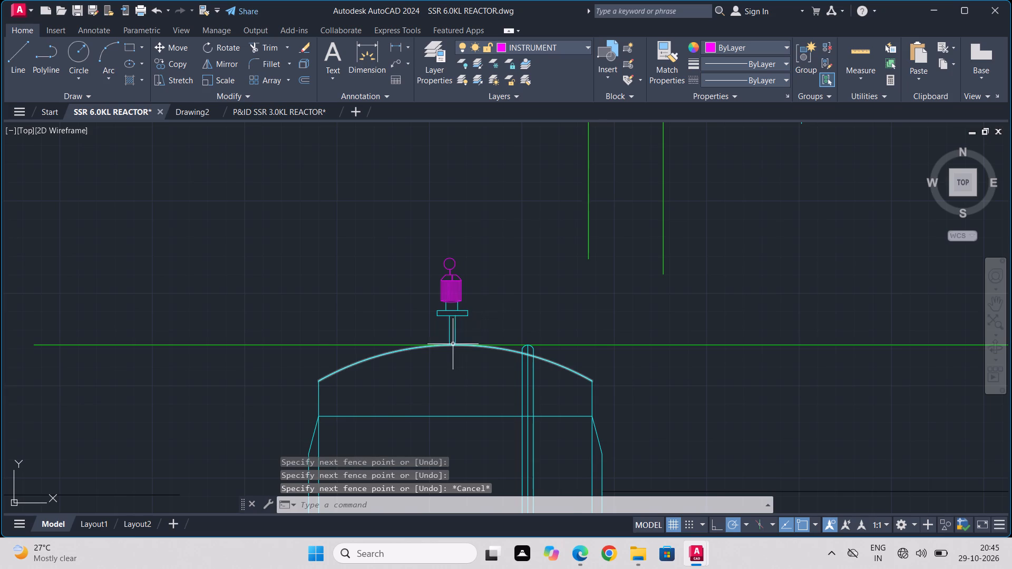
scroll(449, 340, up, 4)
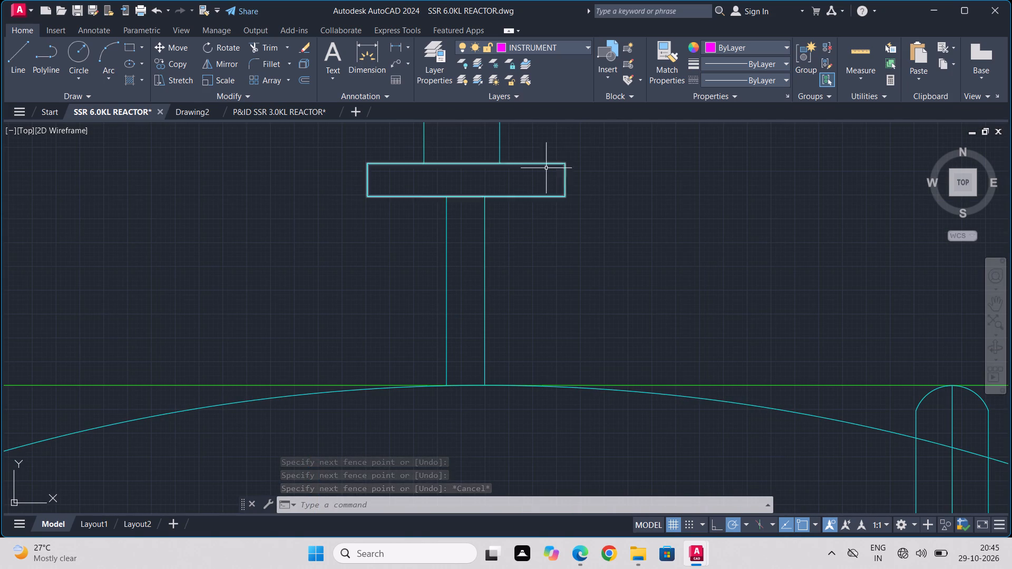
click(544, 163)
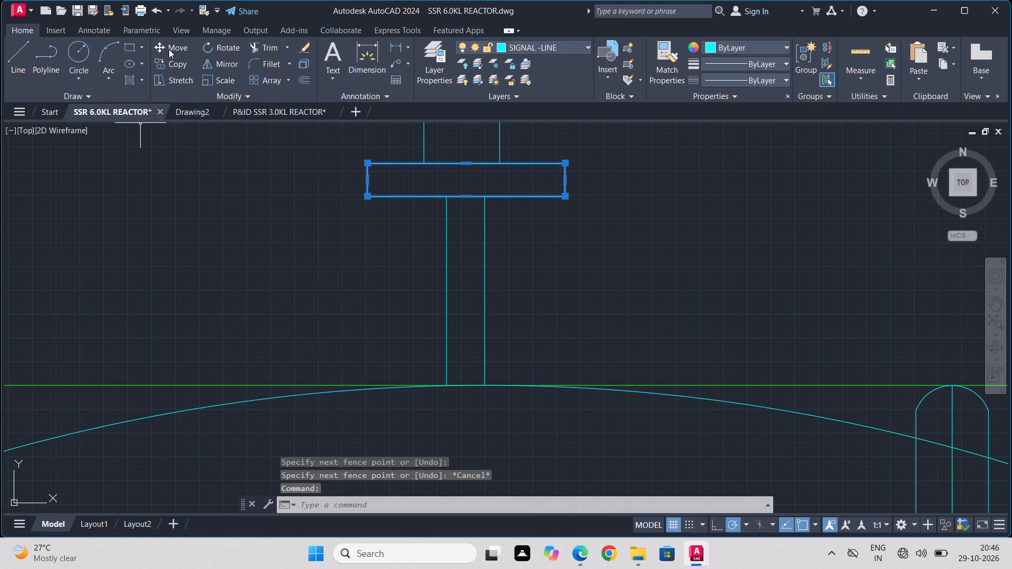
click(169, 49)
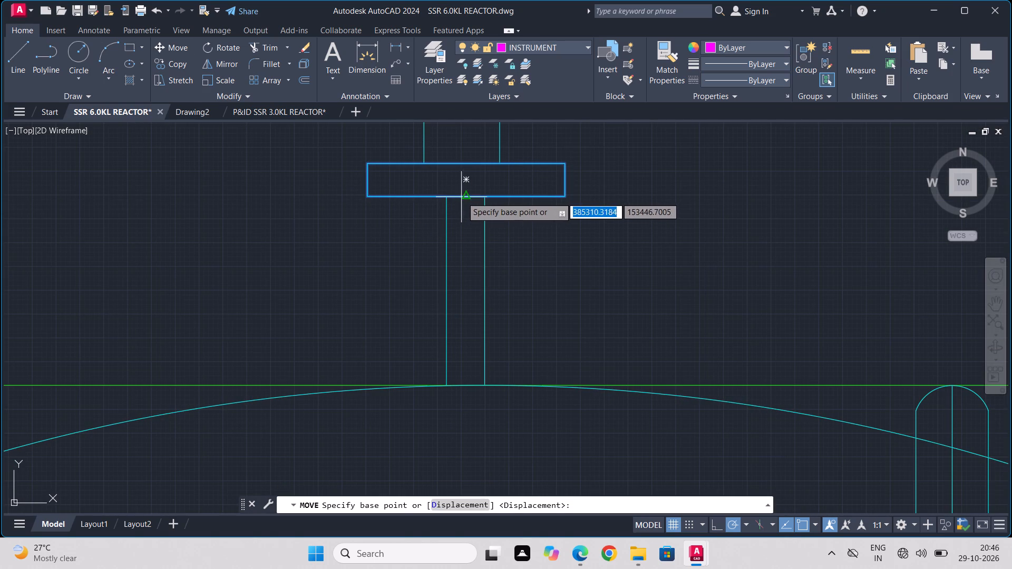
click(464, 197)
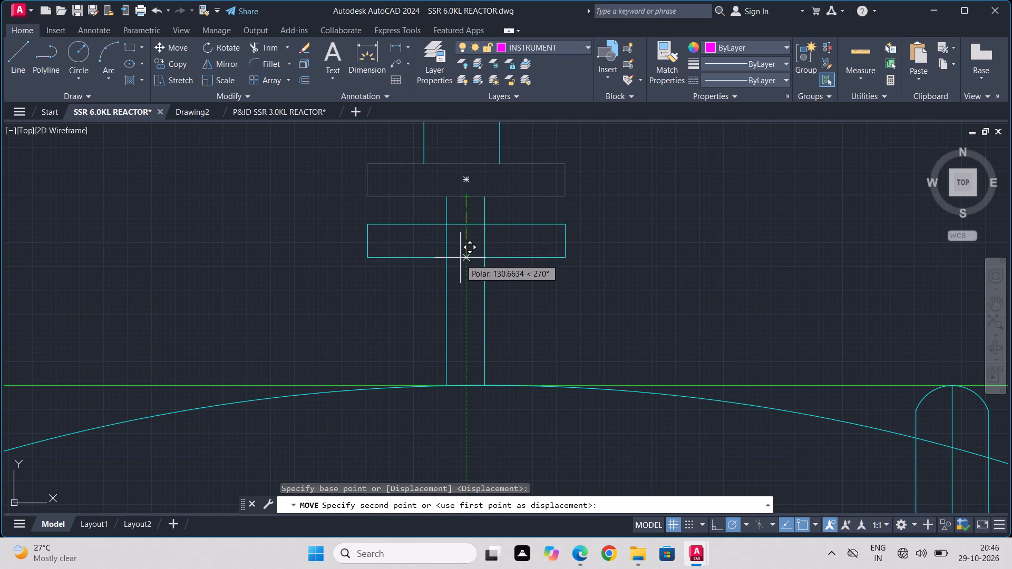
click(462, 310)
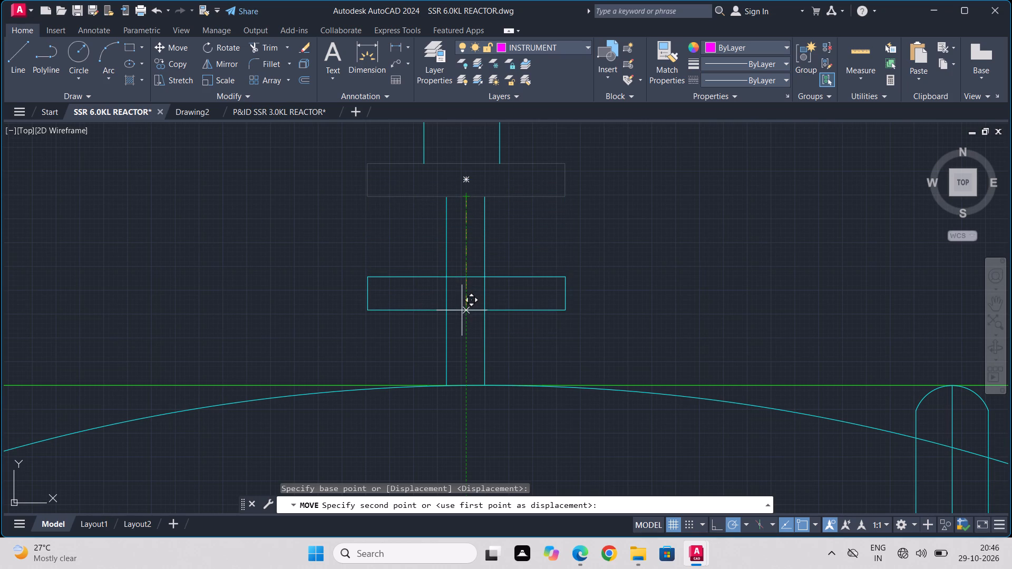
Trim away the parts of both nozzle lines above and inside the lowered flange rectangle.
click(257, 47)
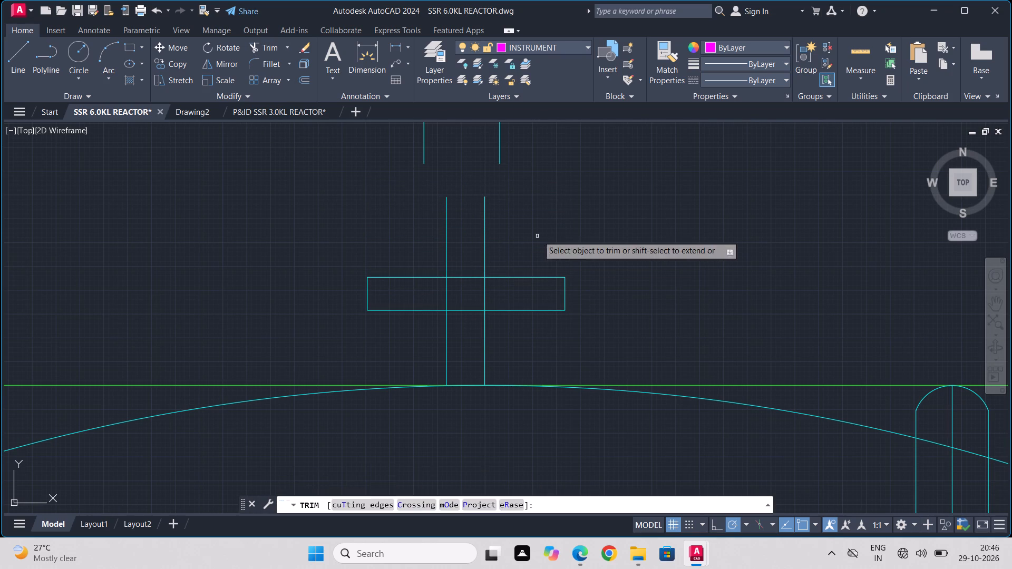
drag(539, 235, 369, 240)
drag(489, 286, 415, 287)
key(Escape)
Move the motor, top circle and neck lines straight down so the neck rests on the flange's top edge.
scroll(512, 261, down, 2)
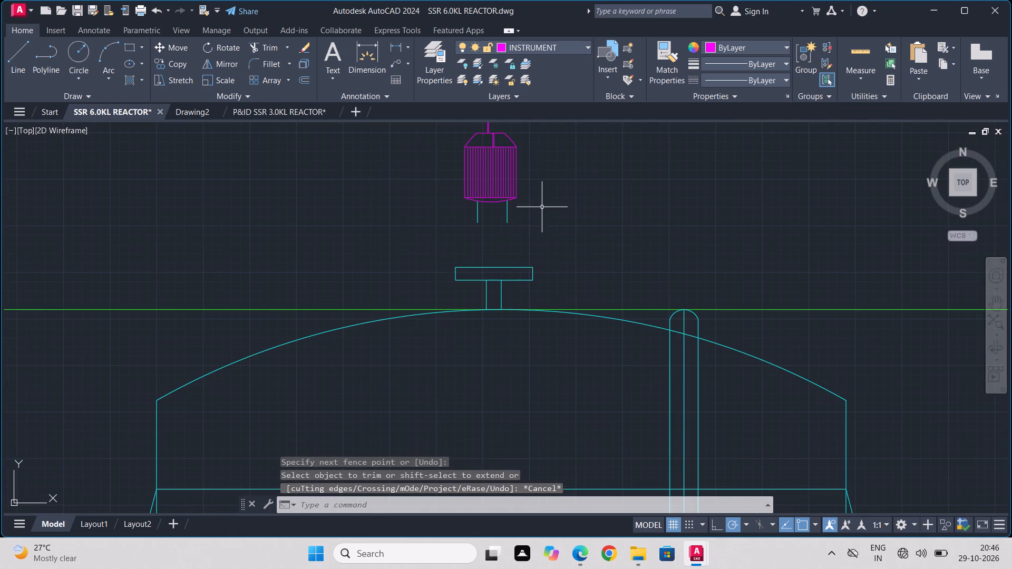
middle_drag(543, 169, 551, 258)
click(546, 179)
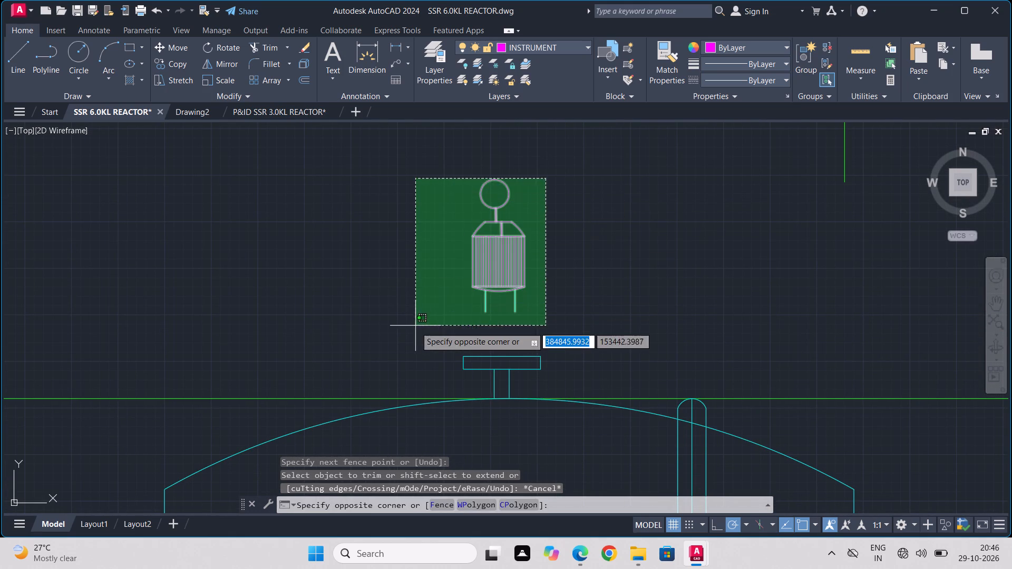
click(420, 313)
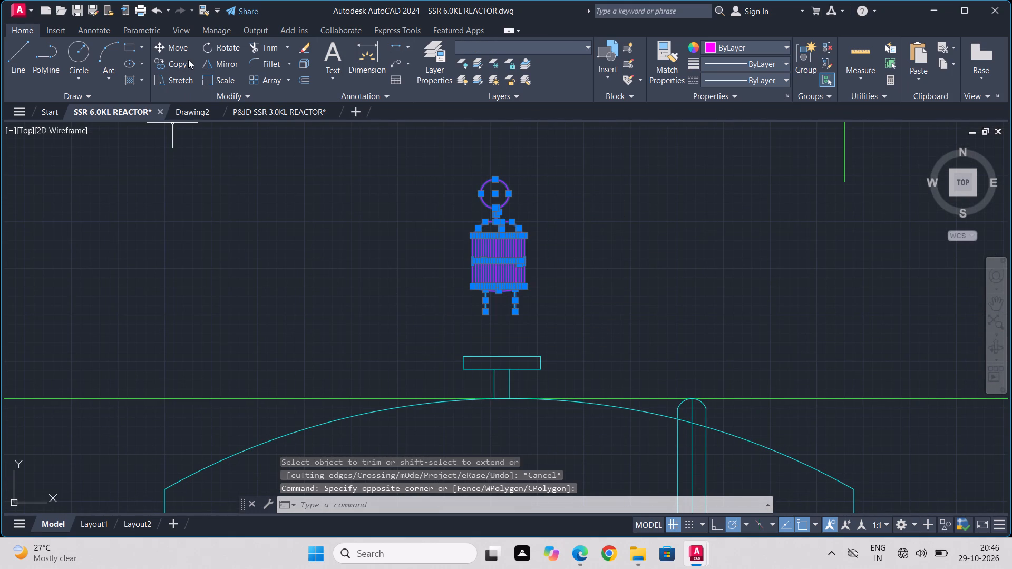
click(181, 51)
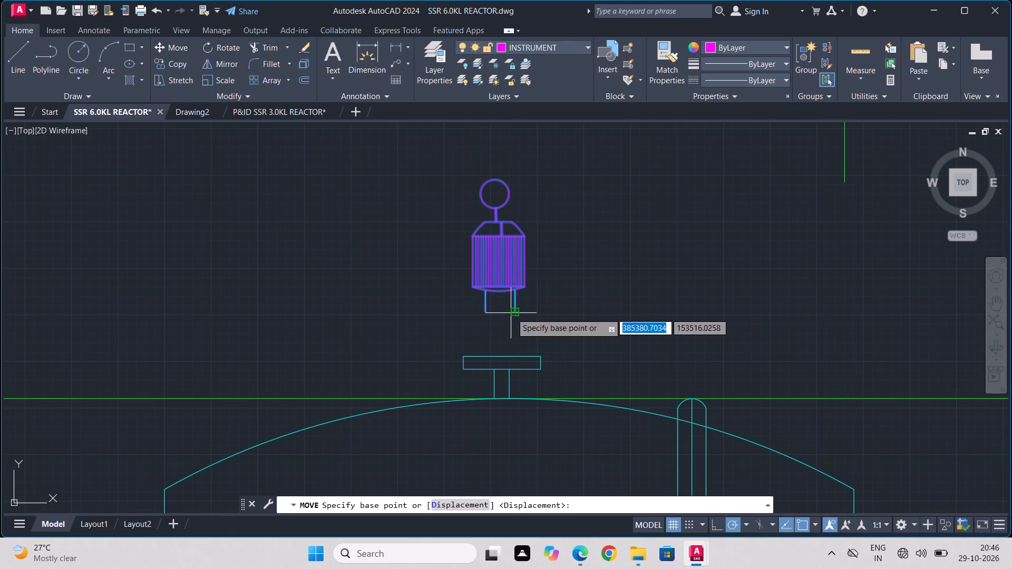
click(515, 313)
click(515, 350)
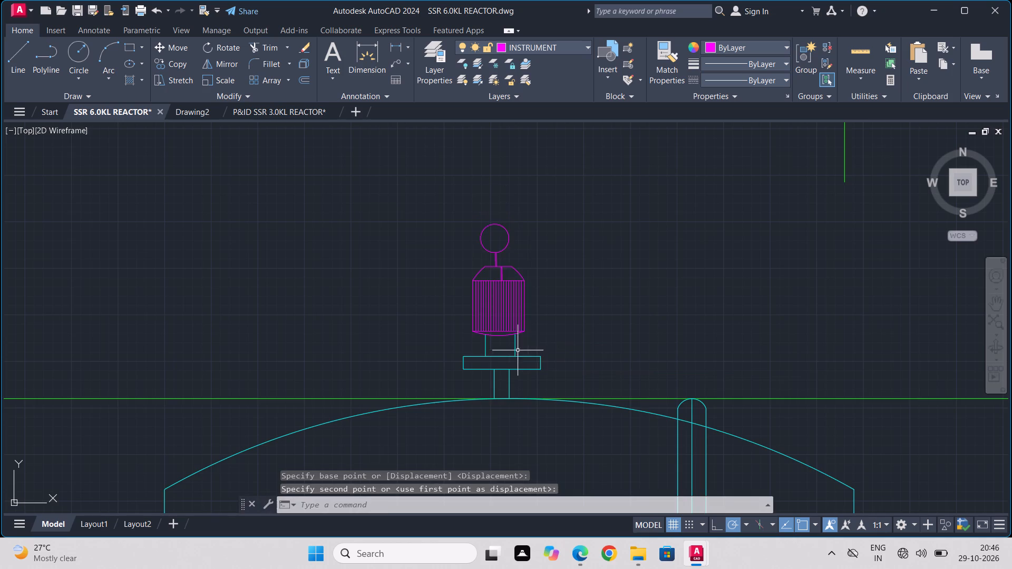
Copy the flange symbol below the lower valve on the piping beside the receiver vessel onto the green horizontal line, under each of the two open vertical lines.
scroll(546, 342, down, 3)
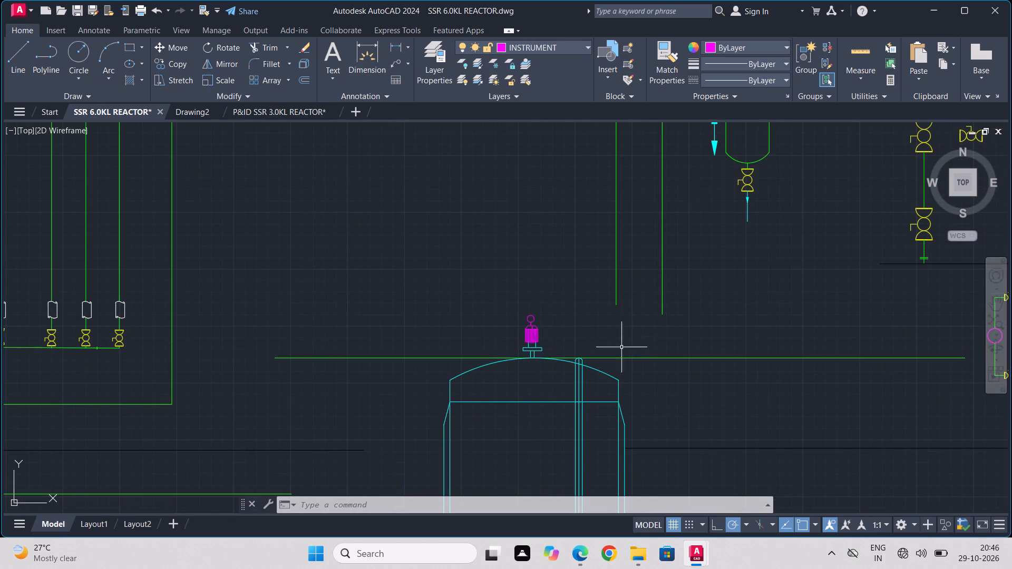
scroll(605, 330, down, 1)
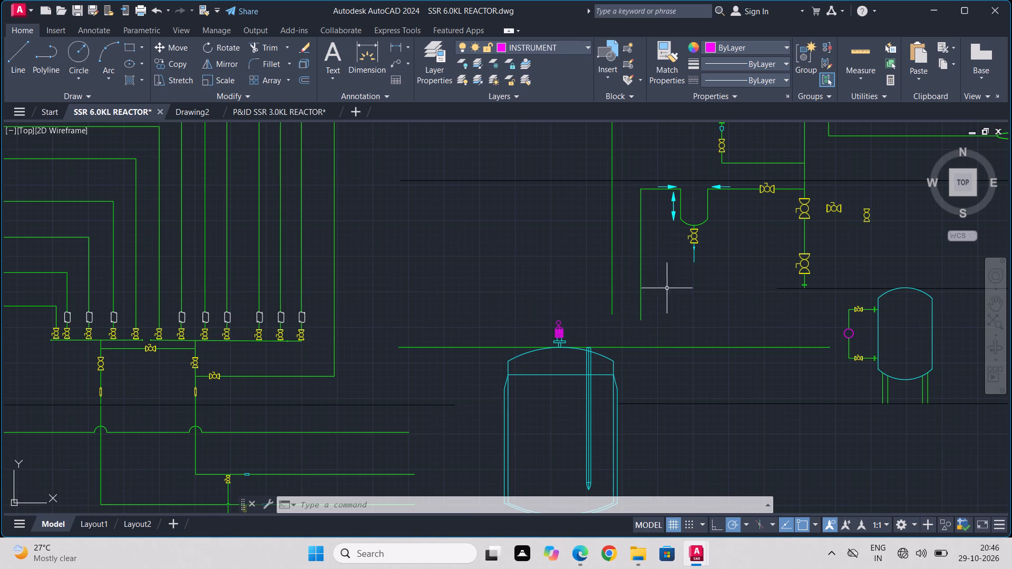
scroll(899, 319, up, 2)
scroll(823, 266, up, 3)
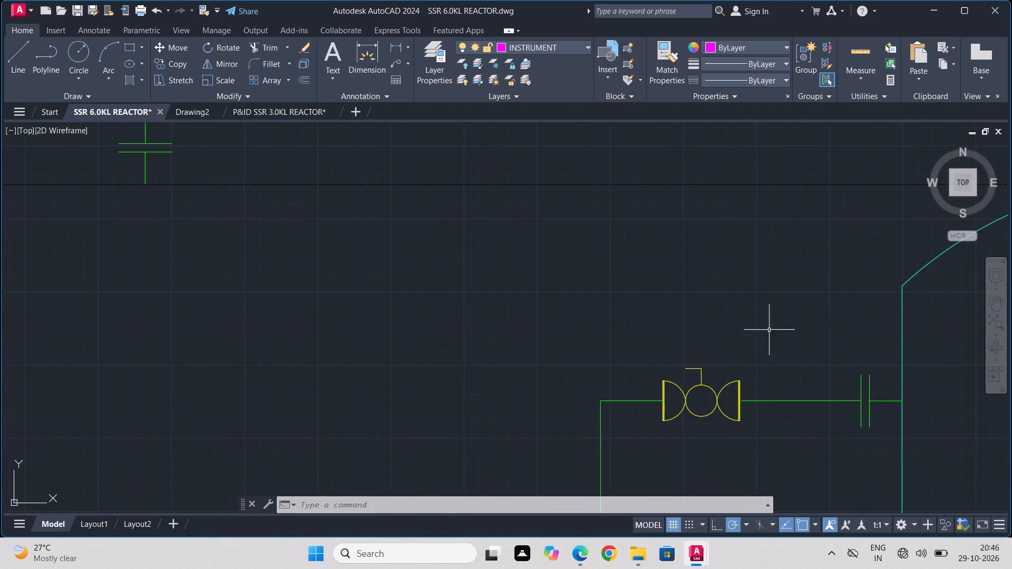
scroll(170, 261, down, 2)
click(156, 213)
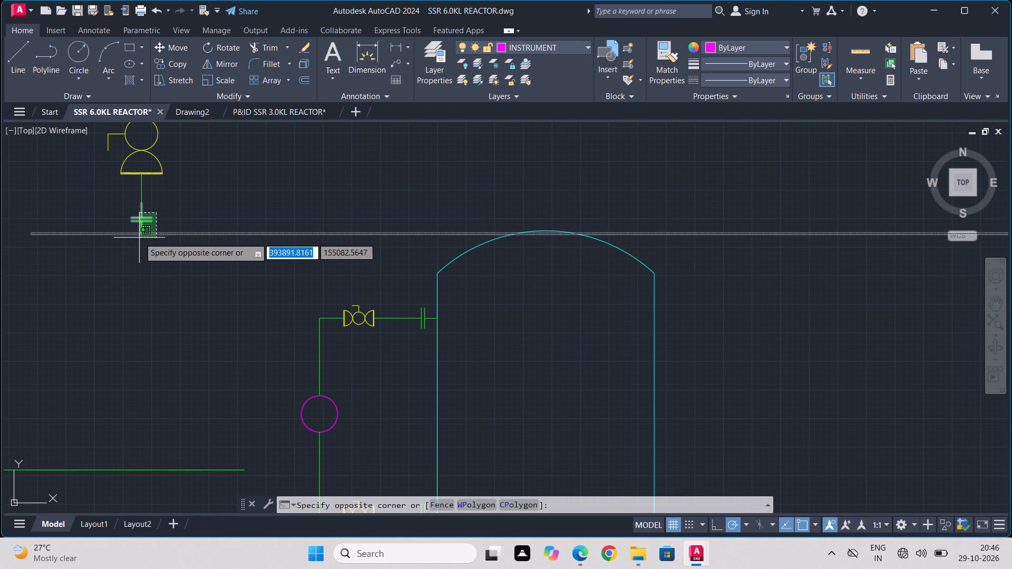
click(141, 227)
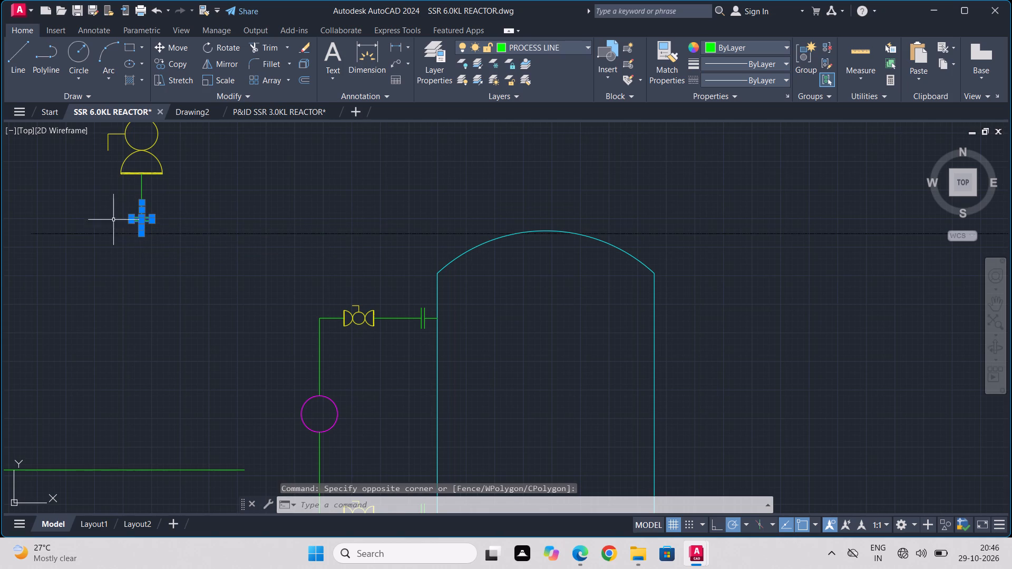
click(172, 64)
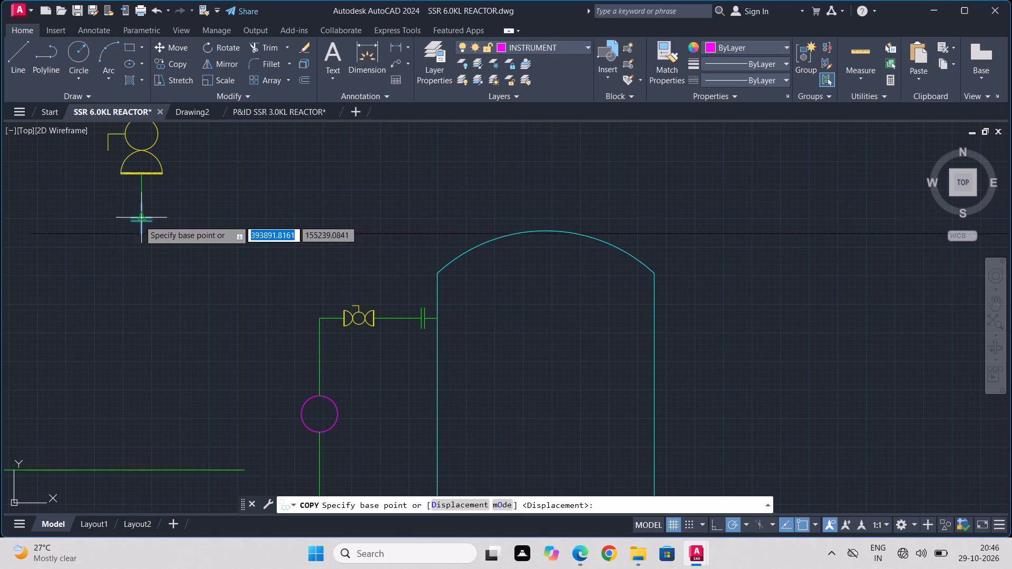
click(139, 230)
scroll(41, 307, down, 2)
middle_drag(20, 361, 25, 363)
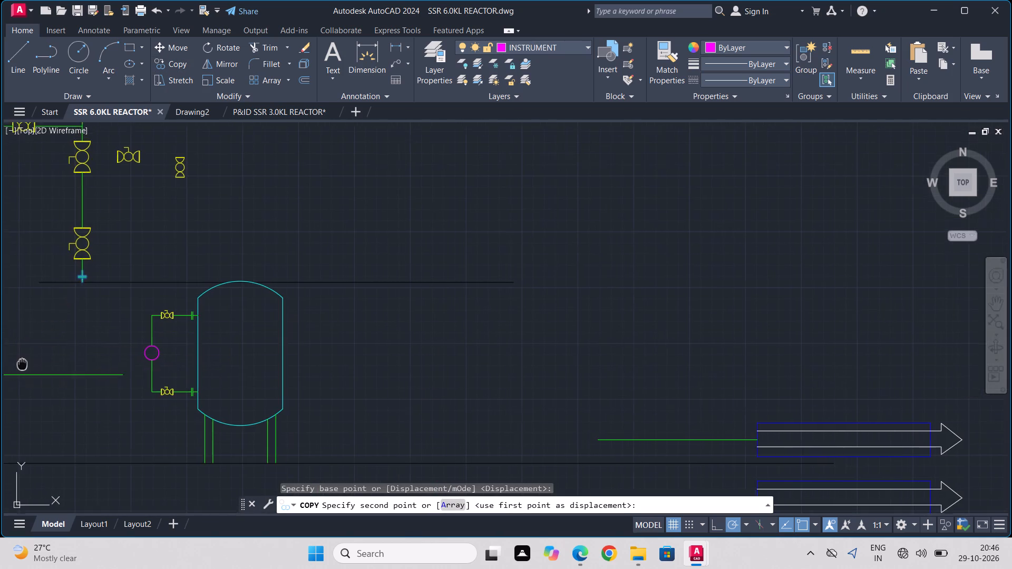
middle_drag(25, 363, 377, 289)
scroll(443, 261, down, 1)
scroll(278, 276, up, 2)
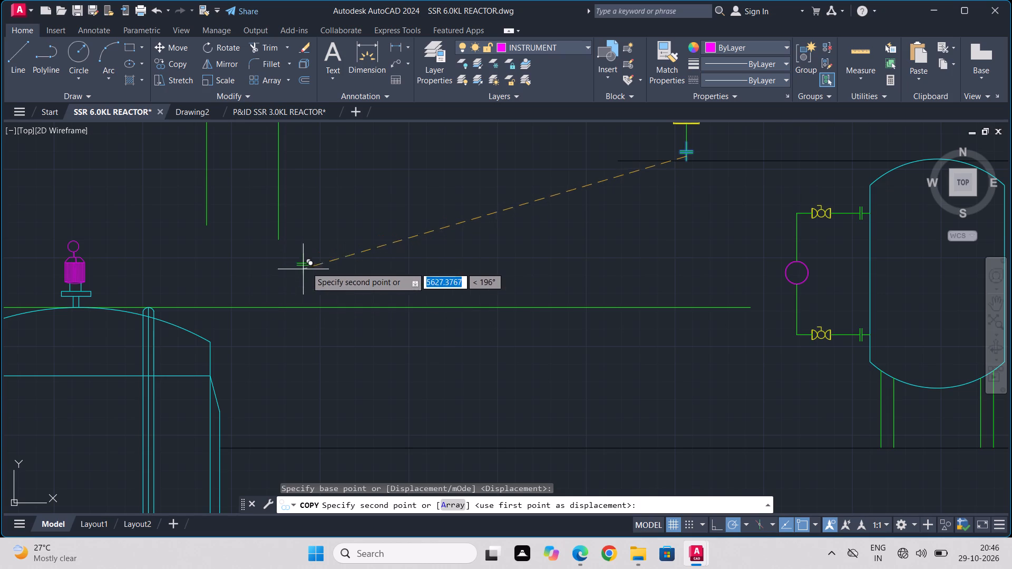
middle_drag(352, 247, 376, 336)
scroll(371, 315, down, 1)
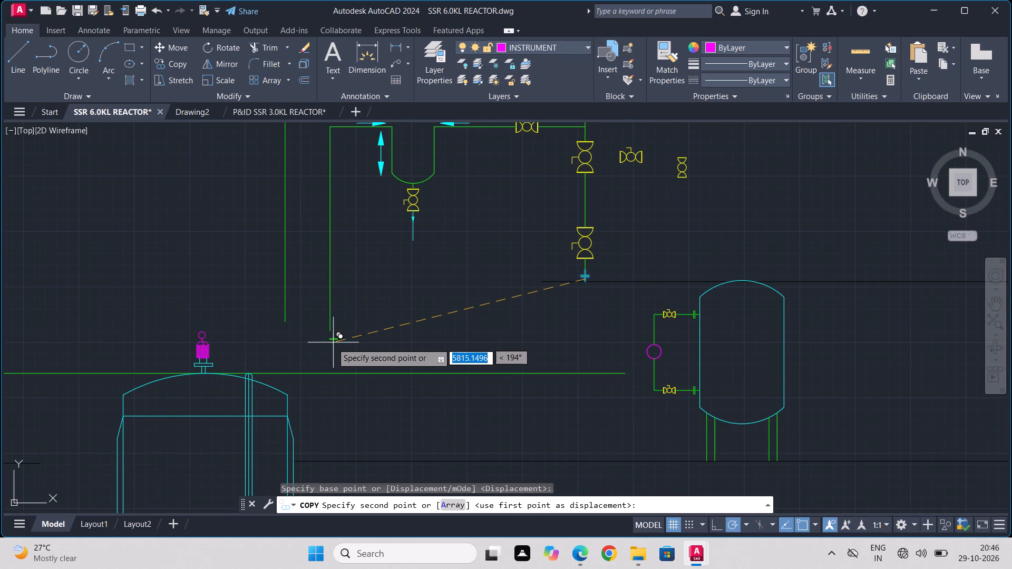
scroll(326, 345, up, 3)
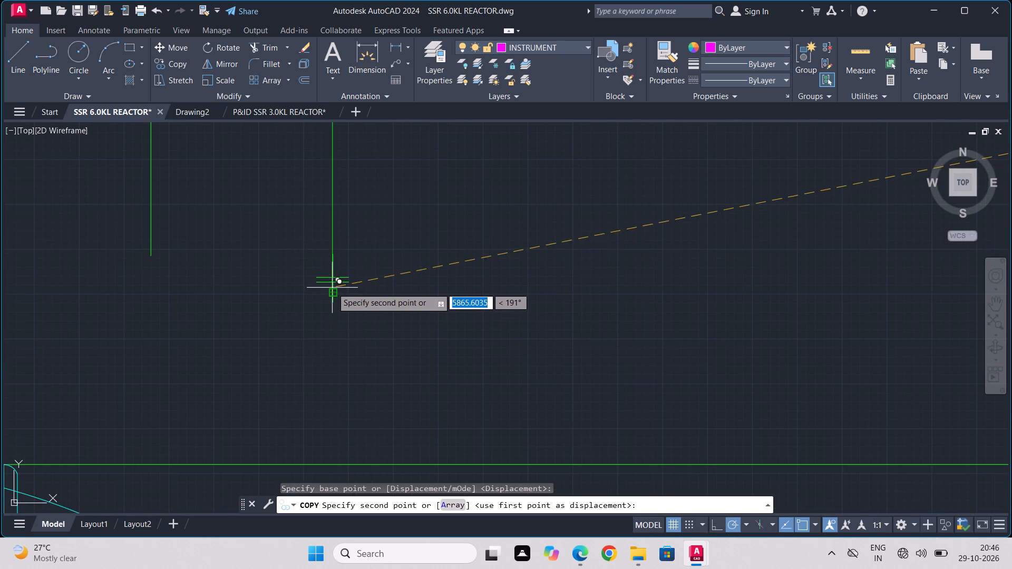
middle_drag(333, 381, 348, 313)
scroll(333, 381, down, 1)
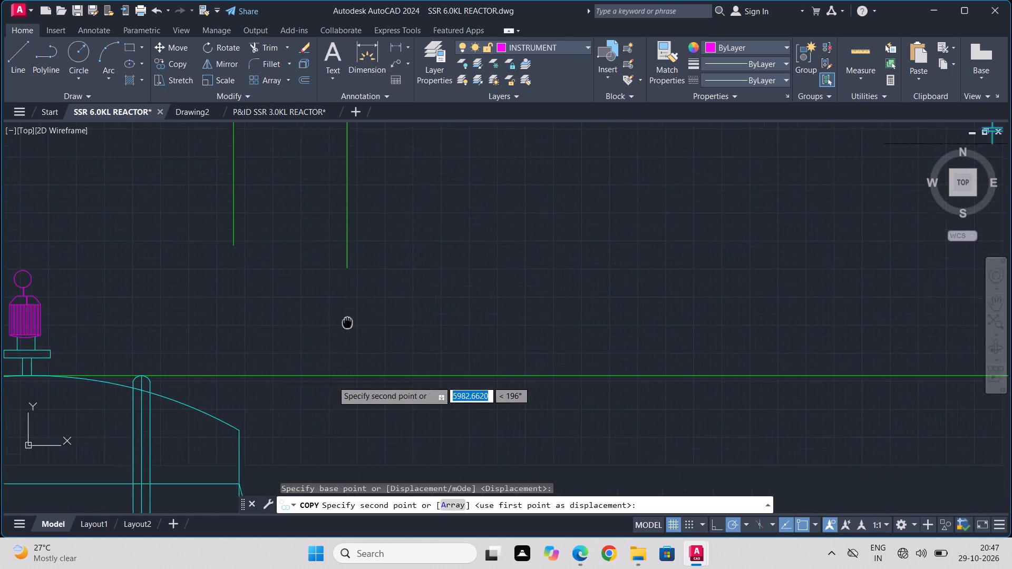
middle_drag(348, 313, 351, 286)
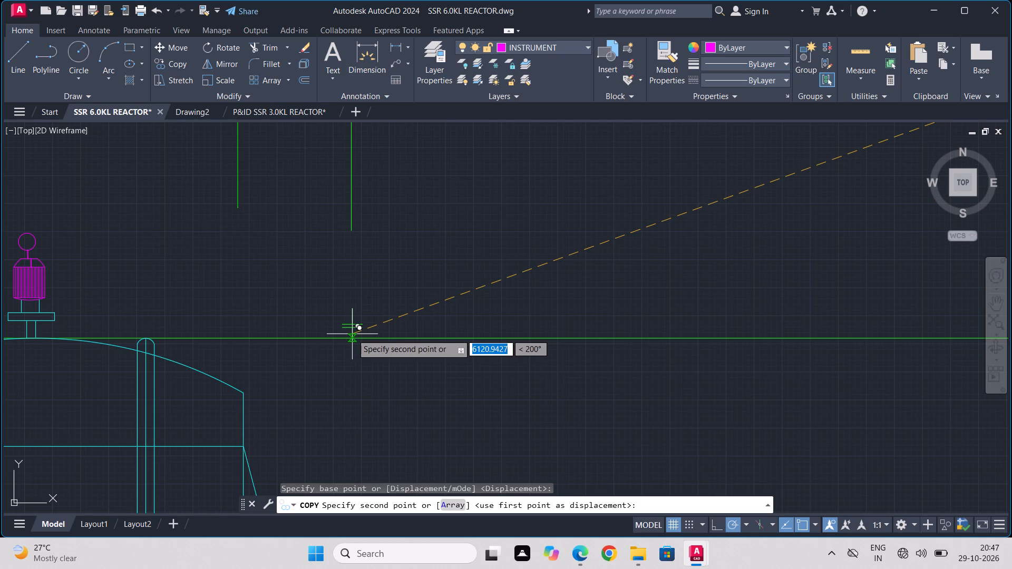
click(352, 337)
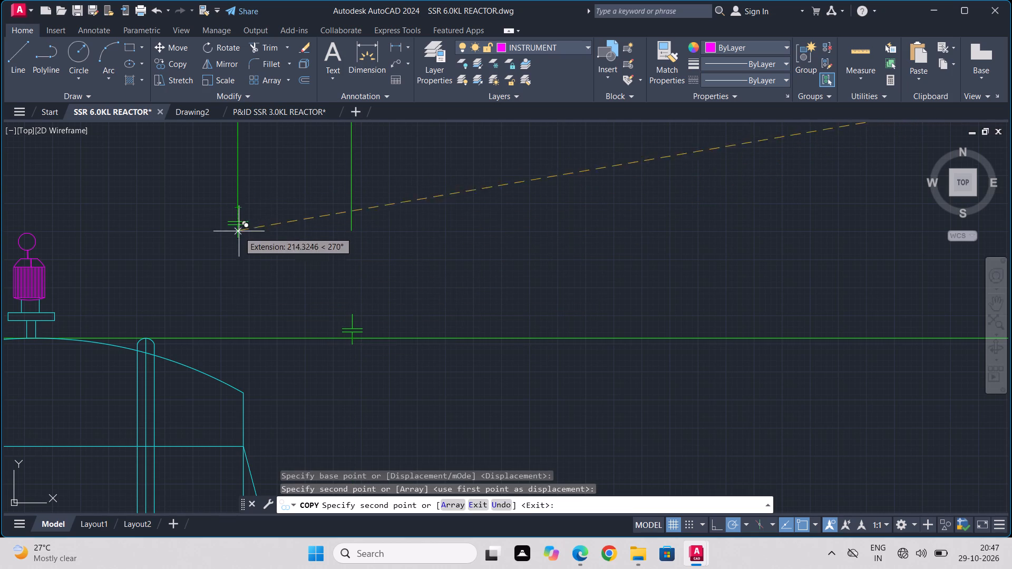
click(237, 334)
key(Escape)
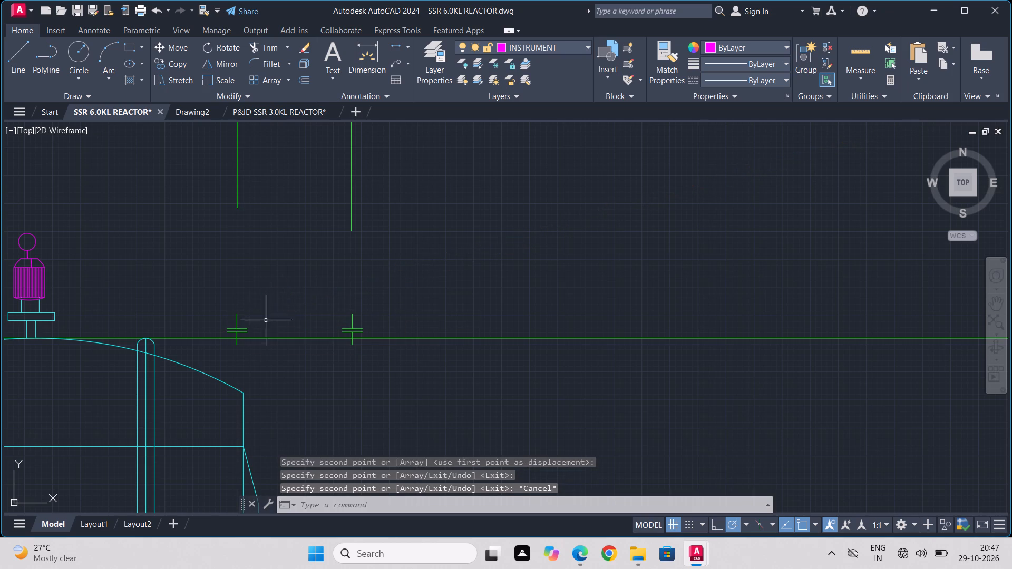
Move the left flange copy straight up so the lower end of its stub rests on the green horizontal line.
scroll(252, 331, up, 3)
middle_drag(202, 346, 235, 312)
drag(298, 198, 294, 211)
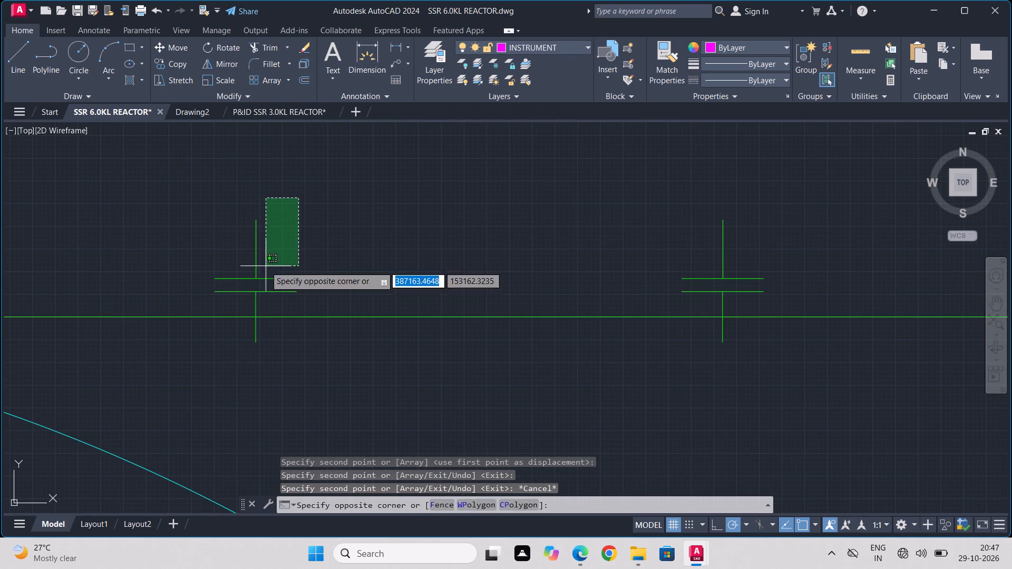
click(218, 306)
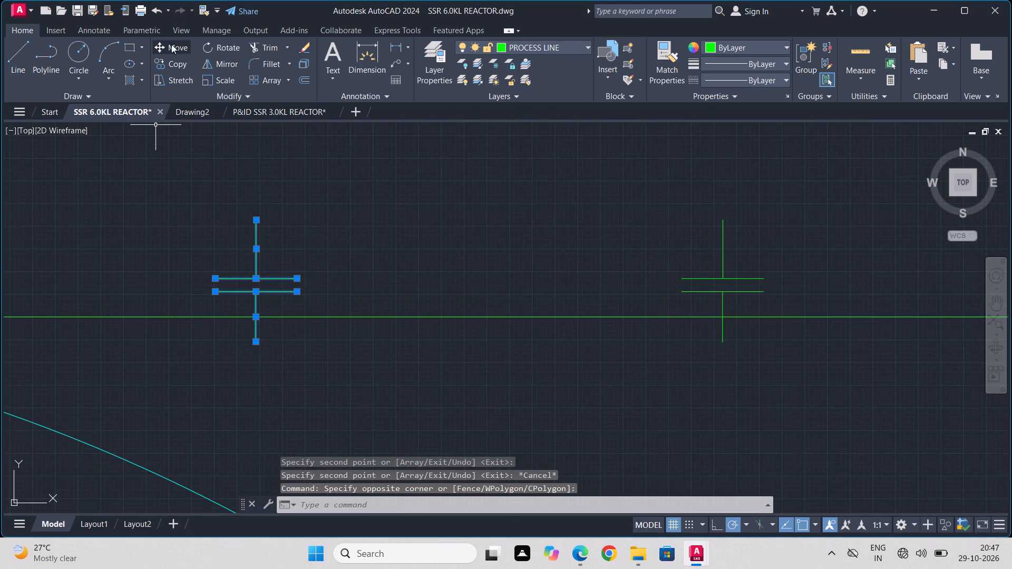
click(173, 53)
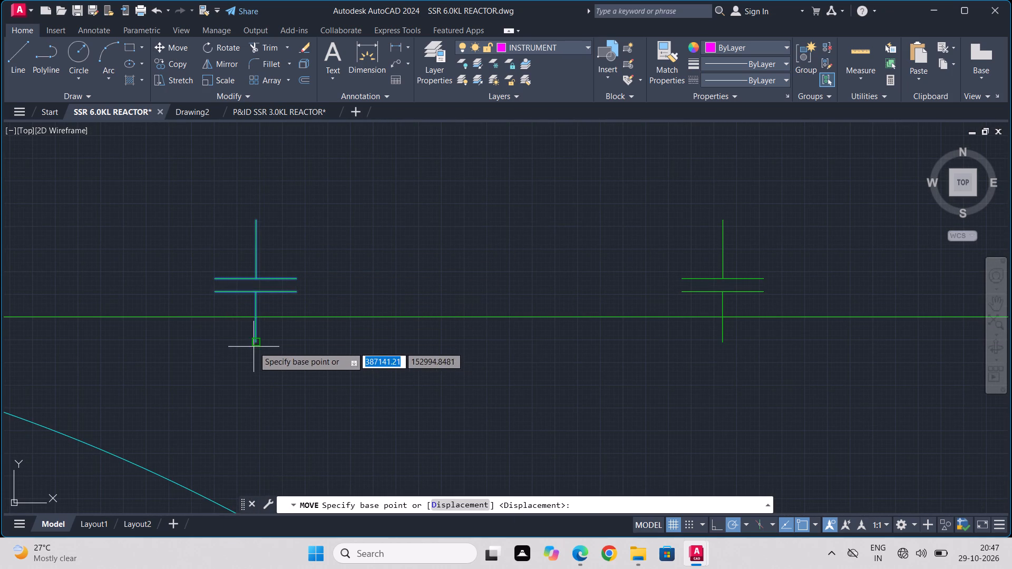
click(254, 344)
click(256, 314)
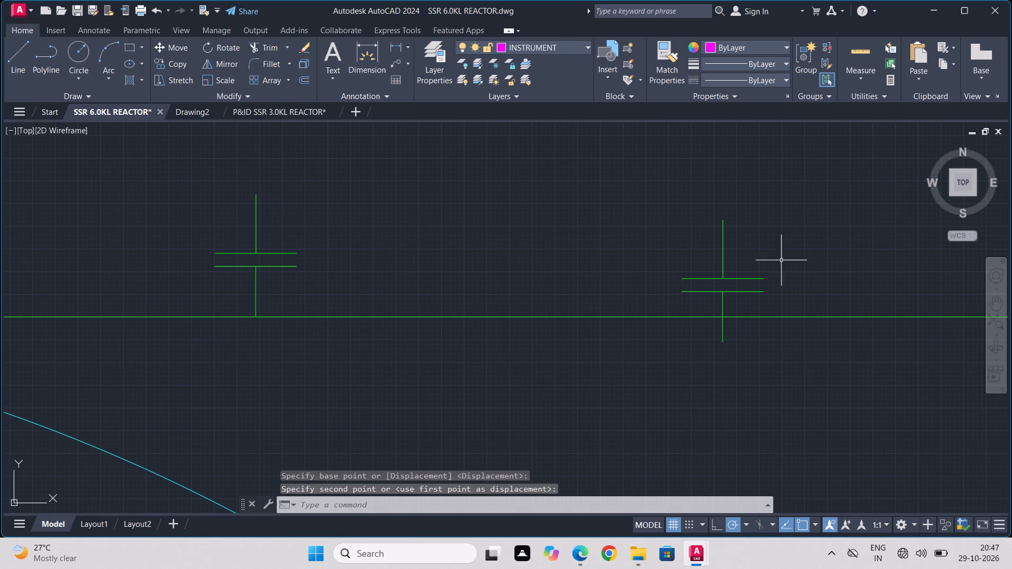
Move the right flange copy straight up so the lower end of its stub rests on the green horizontal line.
drag(787, 234, 775, 237)
click(655, 304)
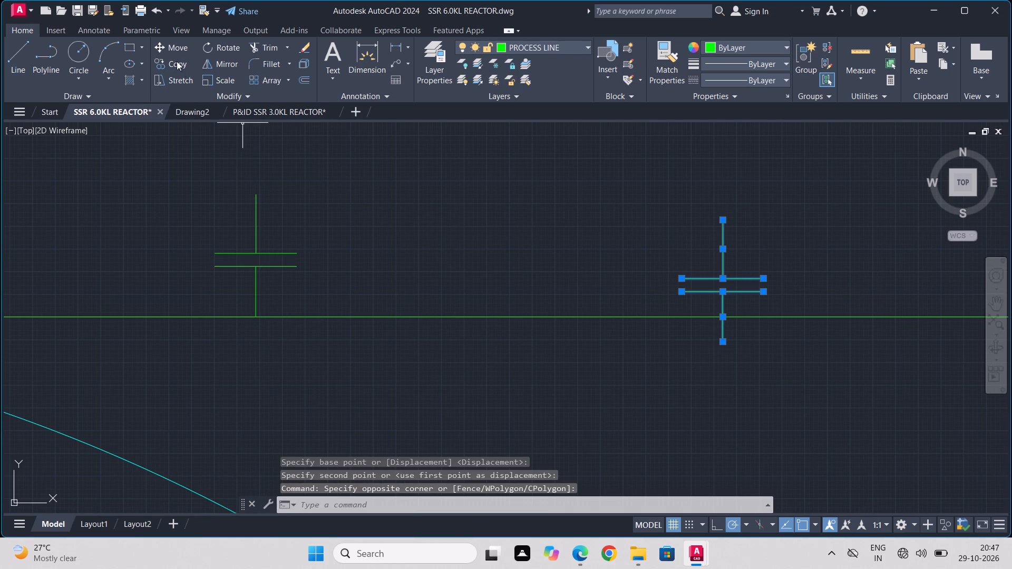
click(169, 48)
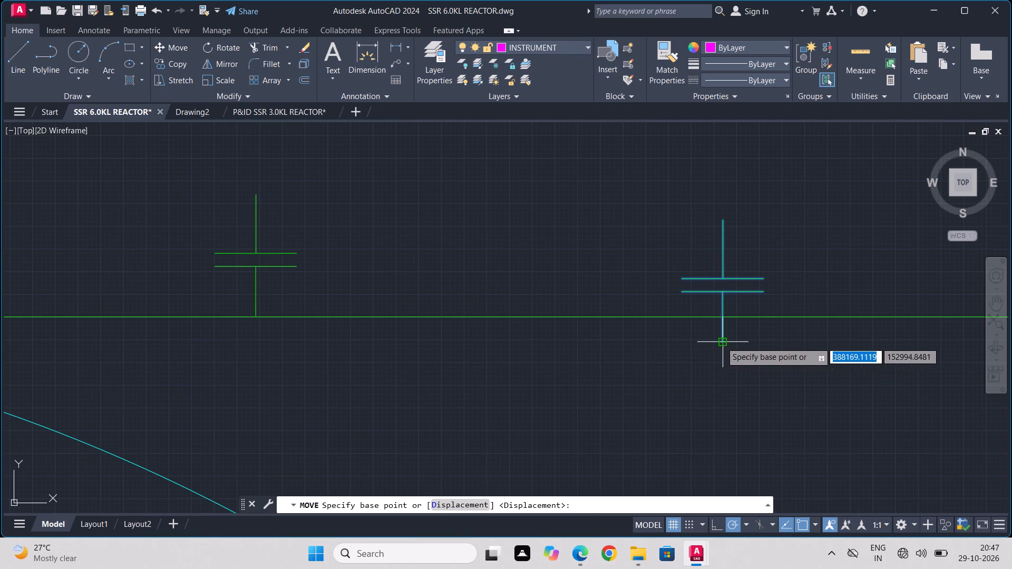
click(721, 342)
click(723, 314)
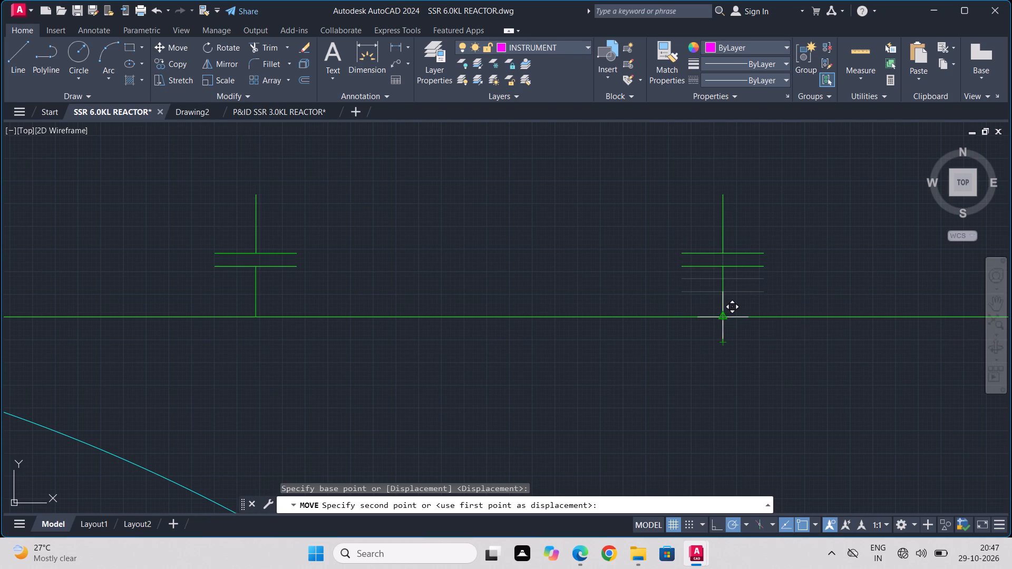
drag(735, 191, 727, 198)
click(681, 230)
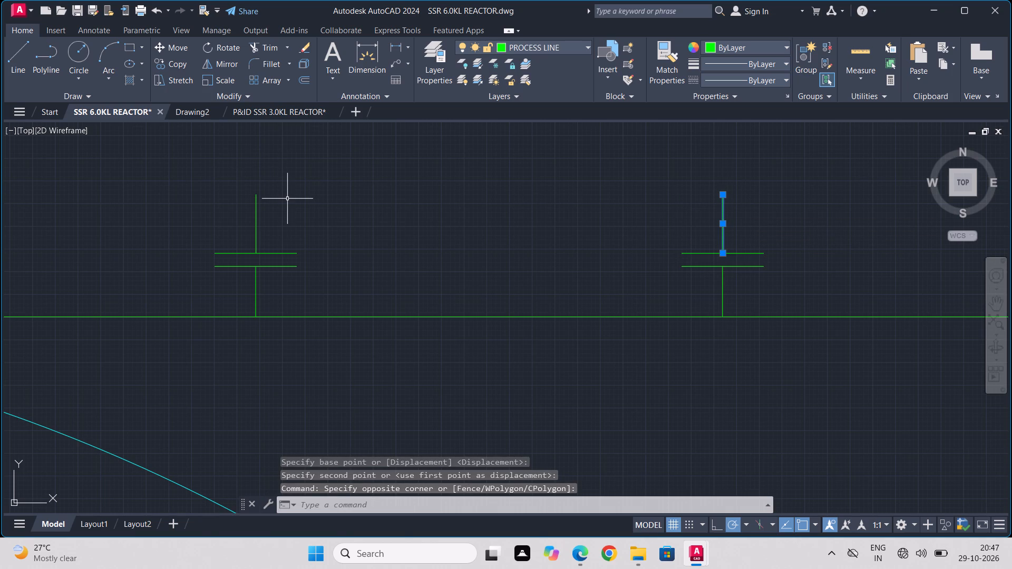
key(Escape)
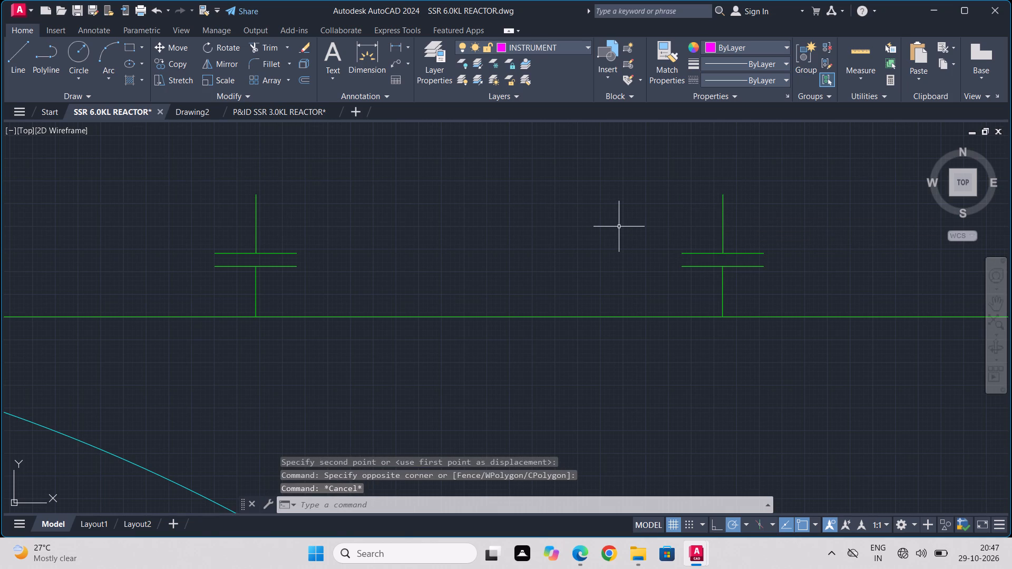
Copy the valve under the U-shaped seal loop onto the upper stub ends of both flange symbols, using its bottom midpoint as base.
scroll(768, 171, down, 2)
scroll(760, 229, down, 2)
scroll(760, 229, up, 1)
middle_drag(773, 200, 470, 396)
scroll(773, 200, down, 1)
middle_drag(618, 186, 431, 305)
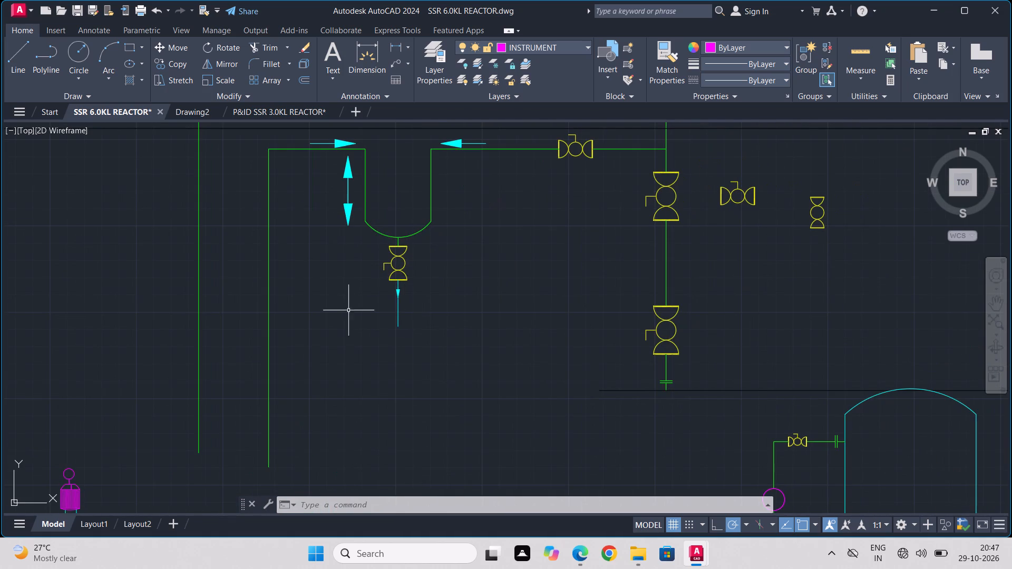
scroll(415, 252, up, 3)
click(382, 200)
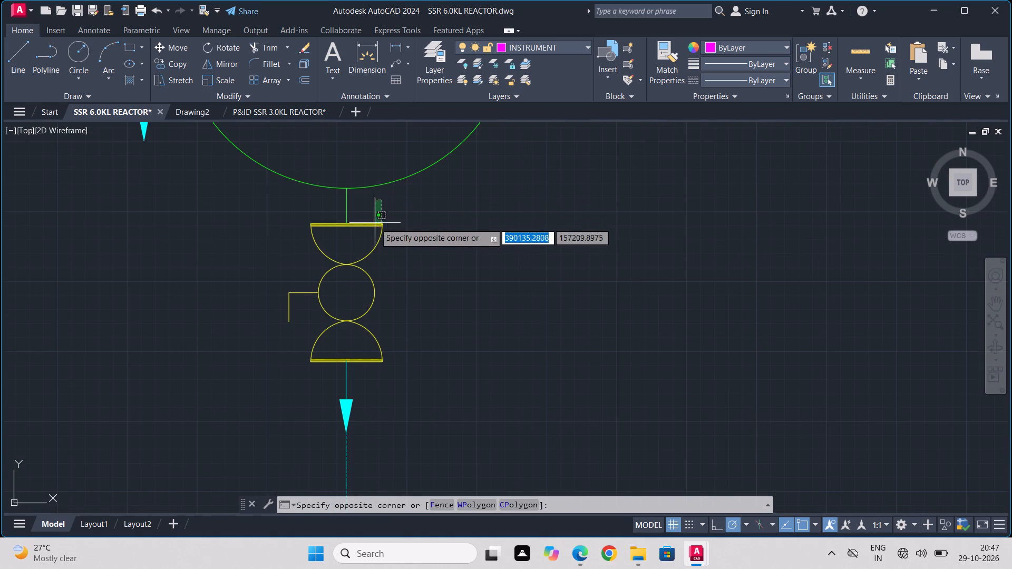
click(364, 382)
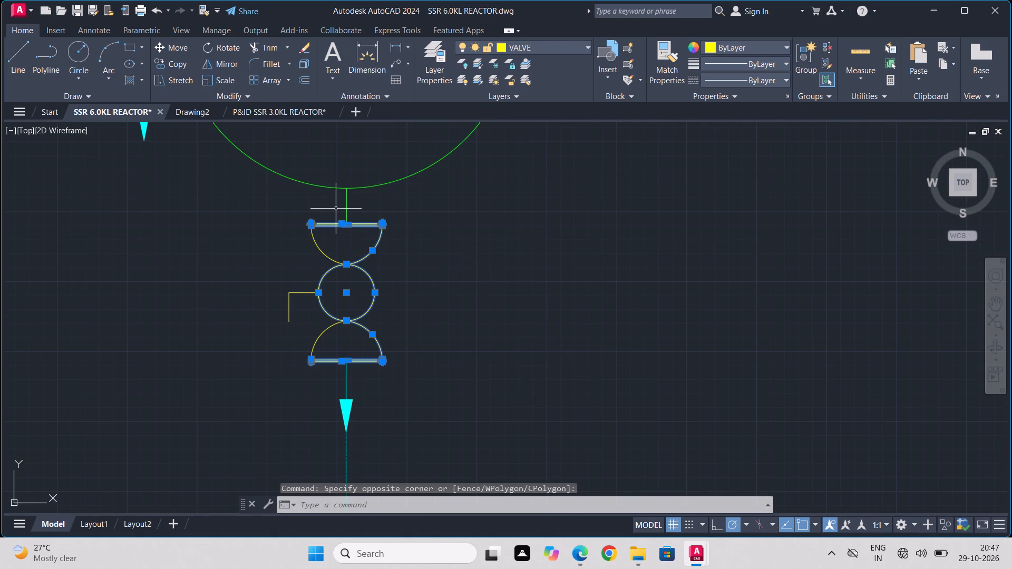
click(335, 209)
click(252, 354)
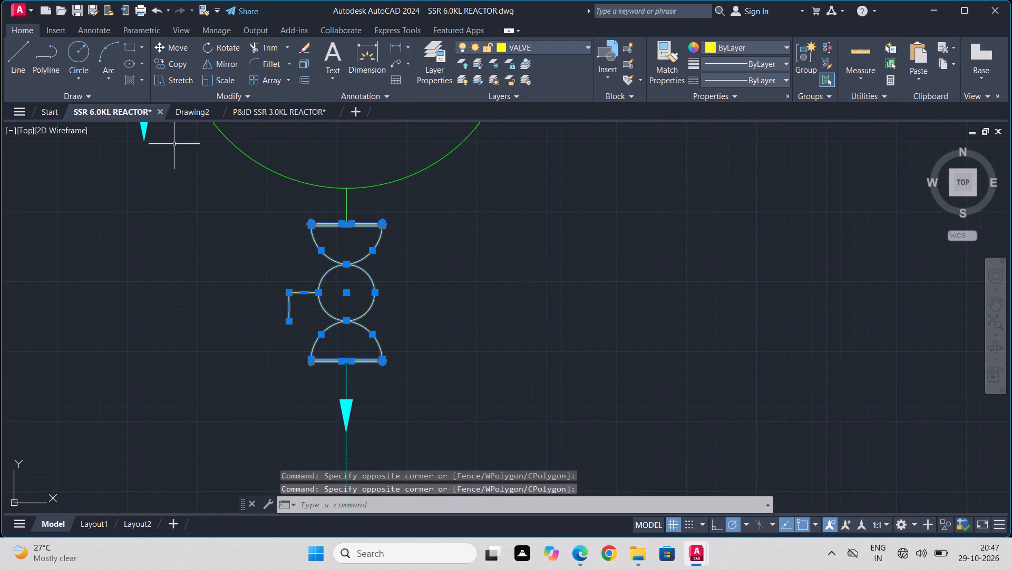
click(169, 69)
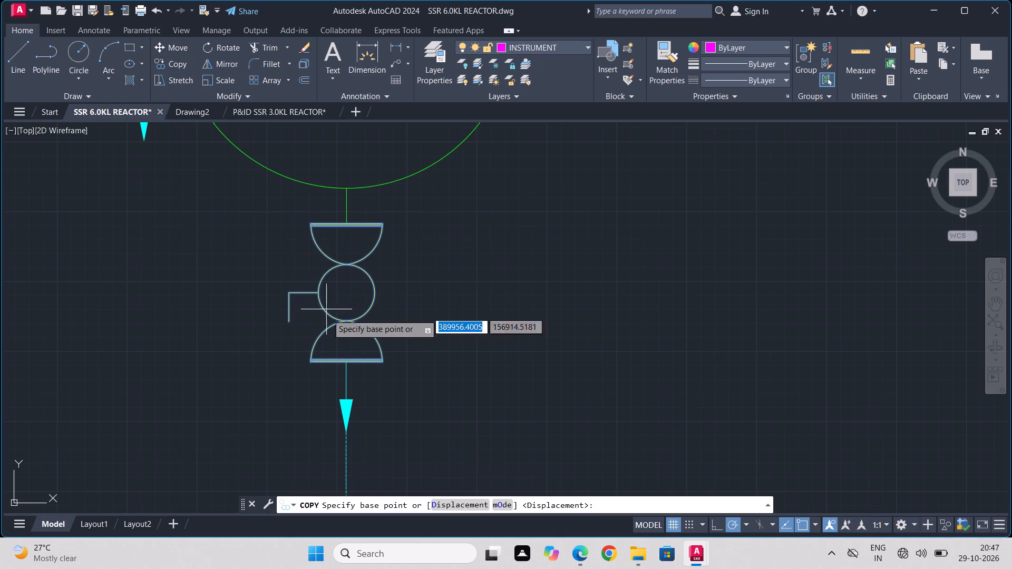
click(344, 363)
scroll(171, 379, down, 2)
middle_drag(171, 380, 454, 224)
scroll(454, 224, down, 1)
middle_drag(394, 367, 460, 258)
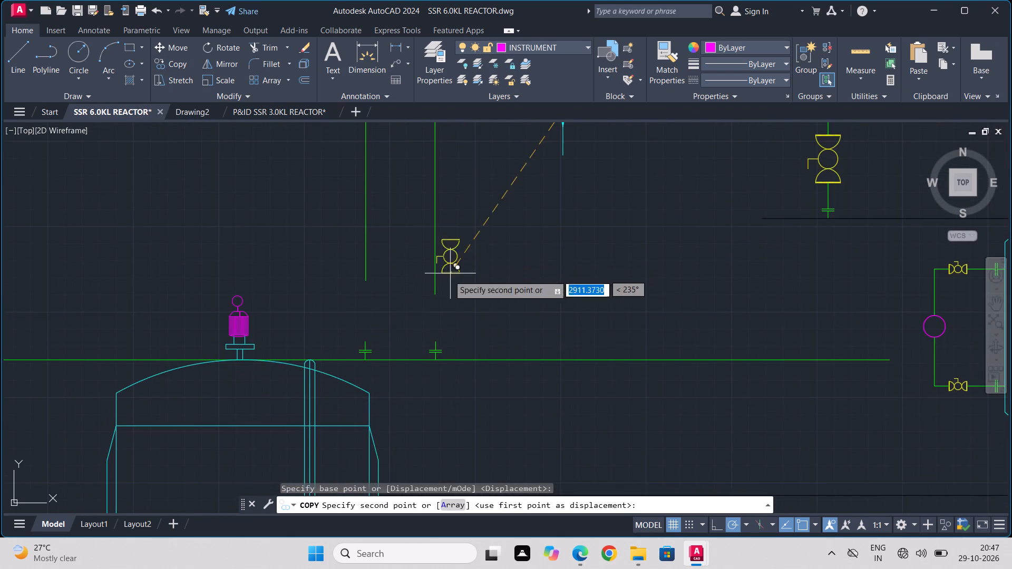
scroll(424, 337, up, 4)
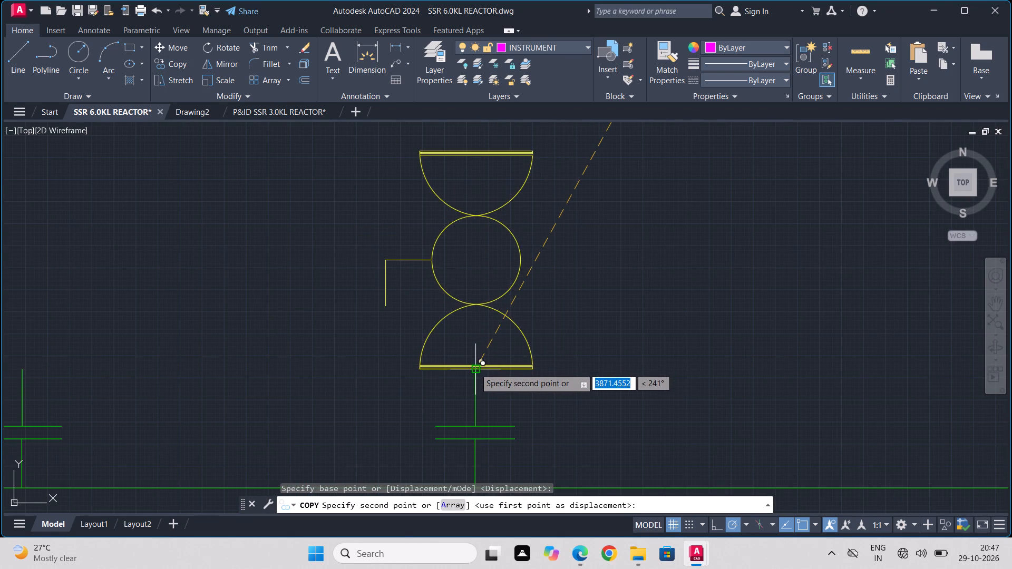
click(475, 368)
scroll(451, 362, down, 2)
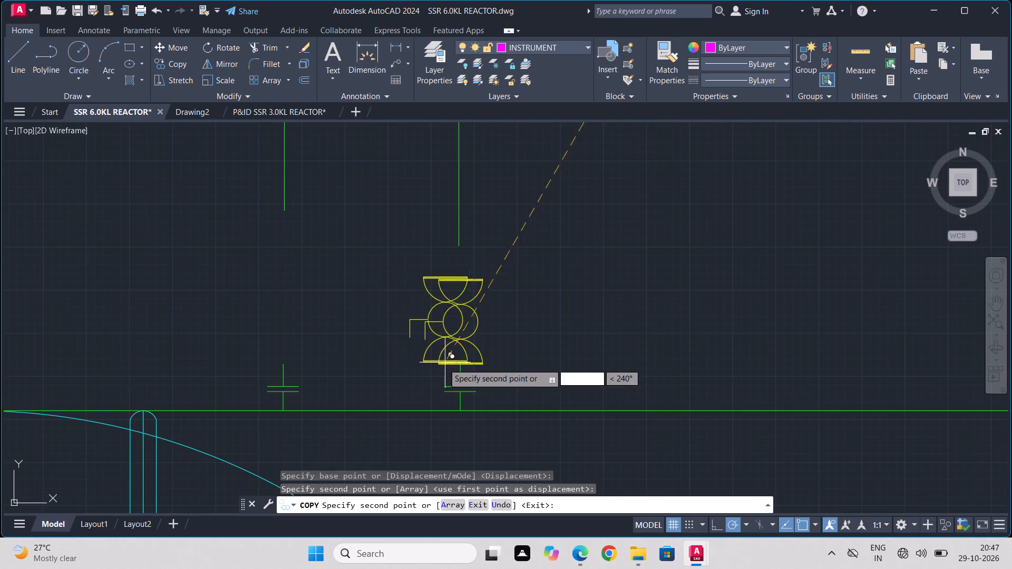
scroll(305, 362, up, 2)
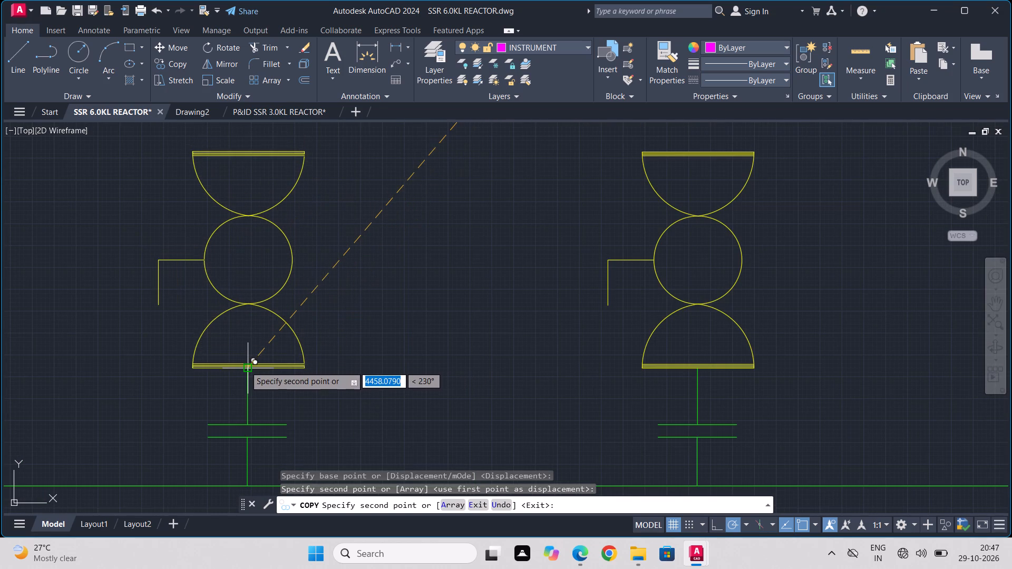
click(245, 367)
key(Escape)
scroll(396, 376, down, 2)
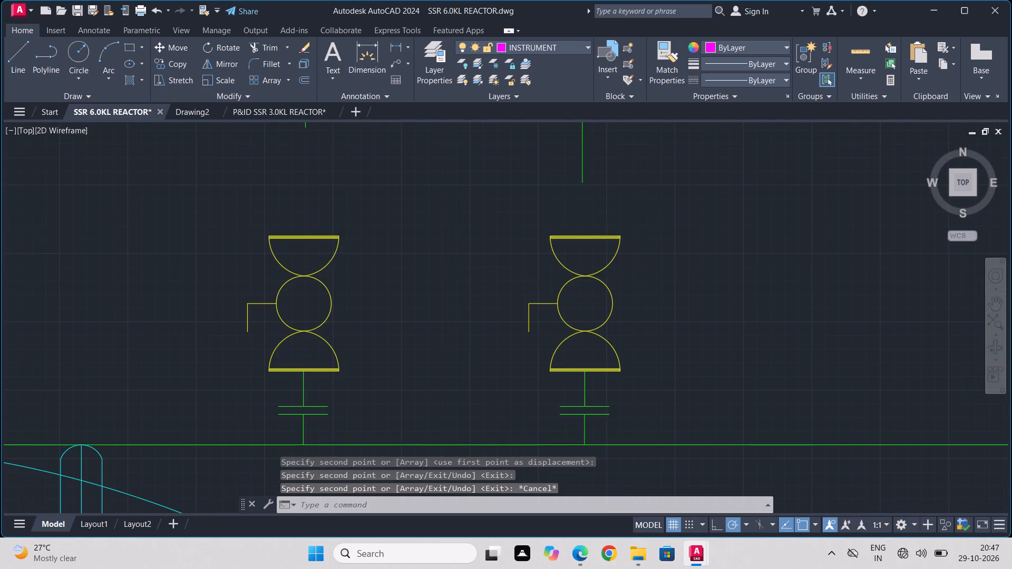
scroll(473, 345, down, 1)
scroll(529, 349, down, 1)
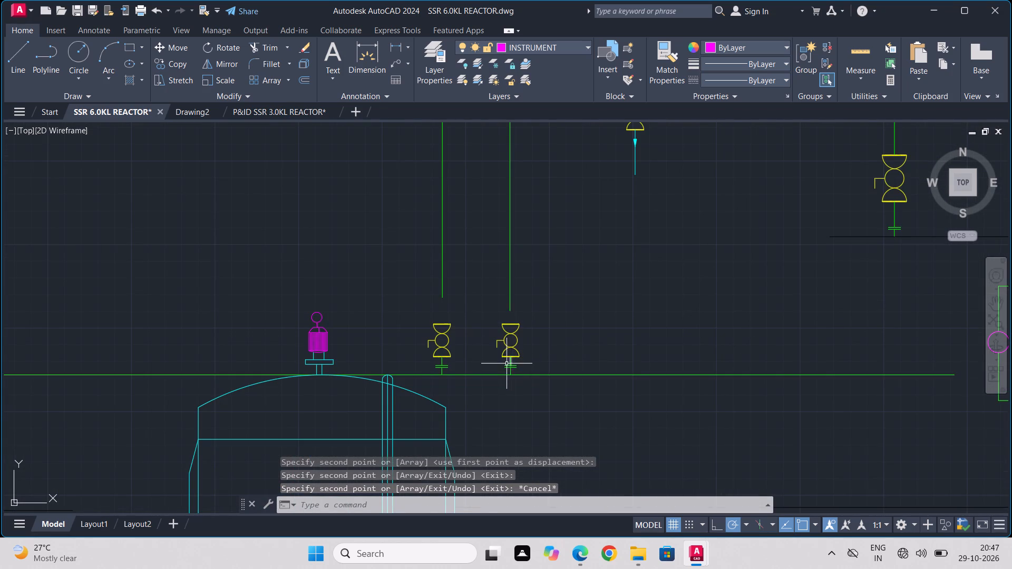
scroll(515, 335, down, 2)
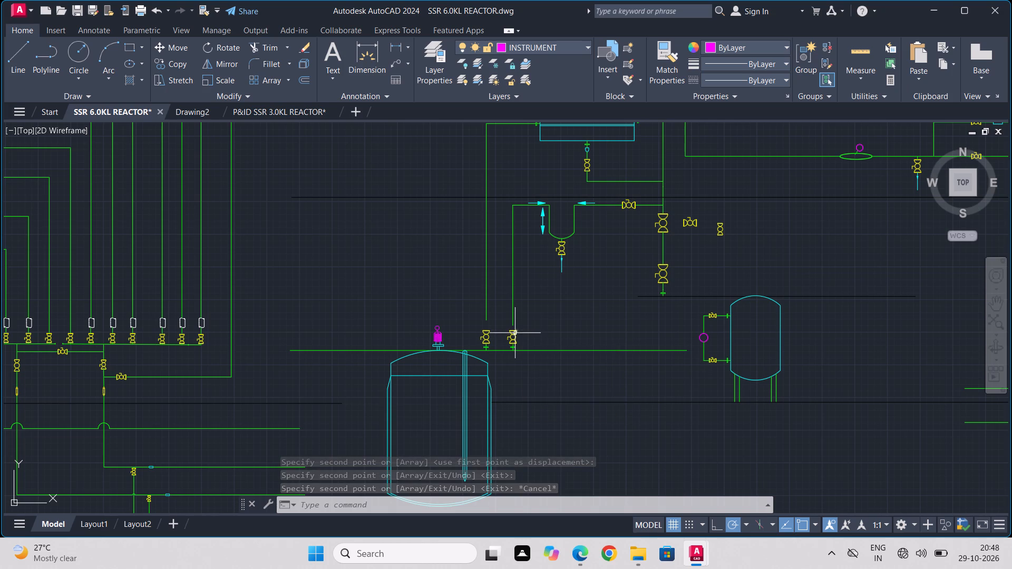
Copy the left valve with its flange along the green horizontal line, once a short distance left and once onto the top of the reactor's round-topped dip pipe.
scroll(460, 333, up, 3)
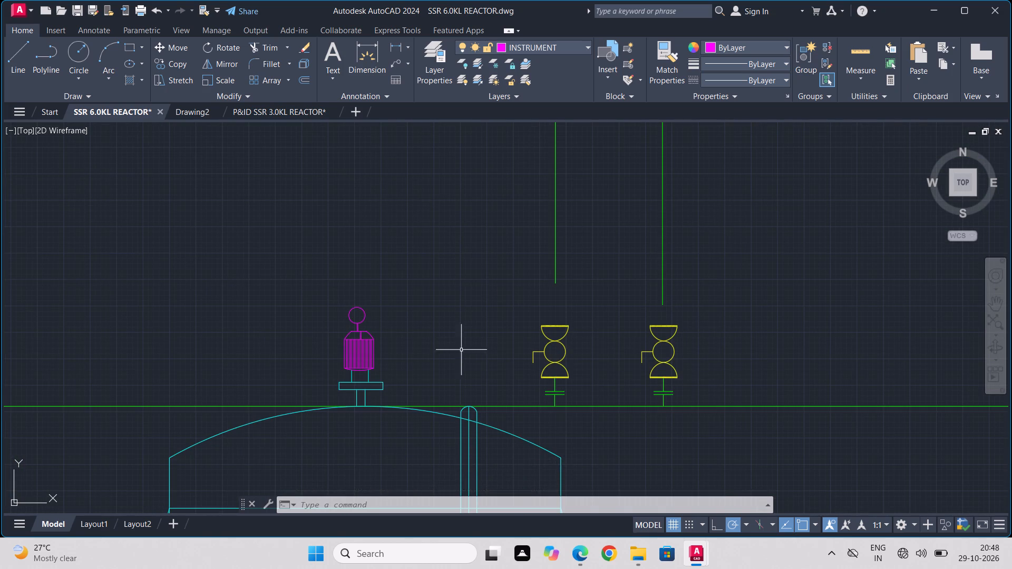
scroll(464, 376, up, 1)
middle_drag(464, 376, 411, 317)
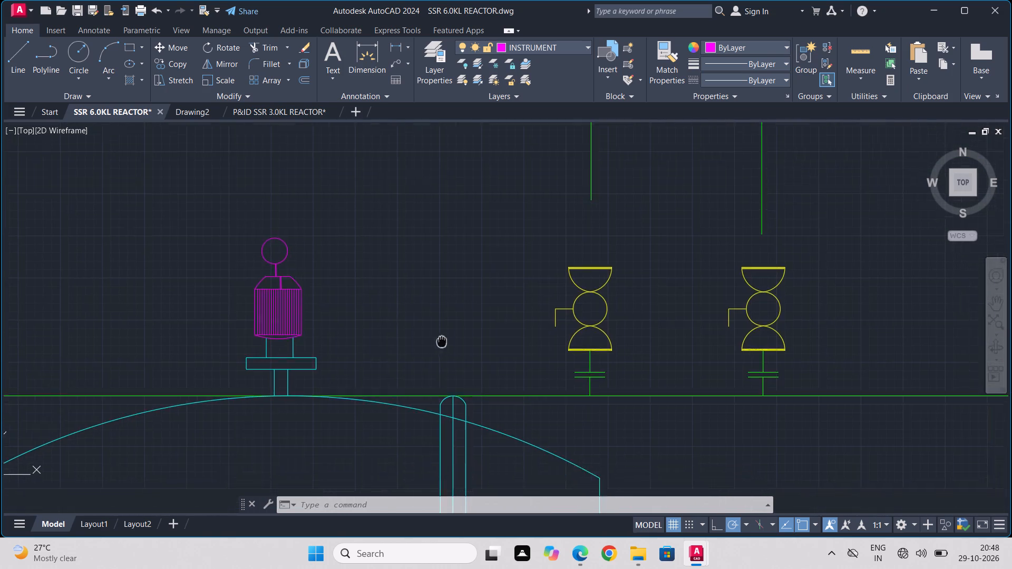
middle_drag(411, 317, 365, 294)
click(554, 200)
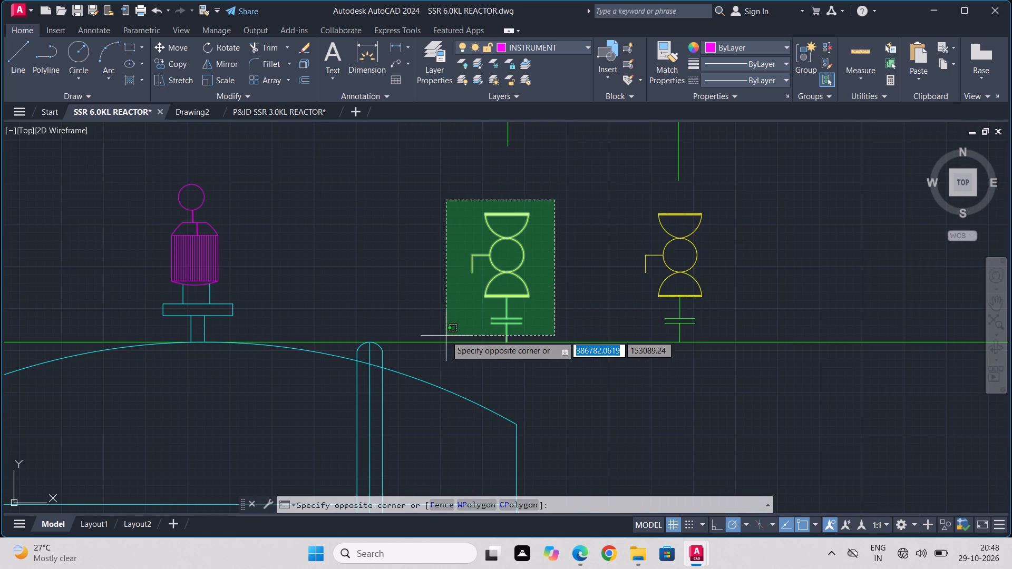
click(446, 336)
click(167, 68)
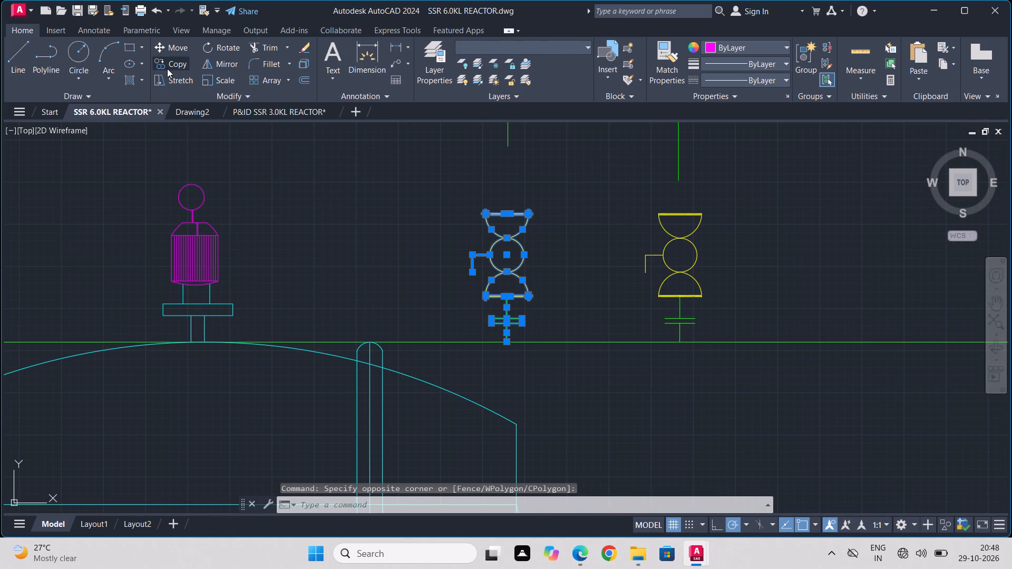
click(506, 342)
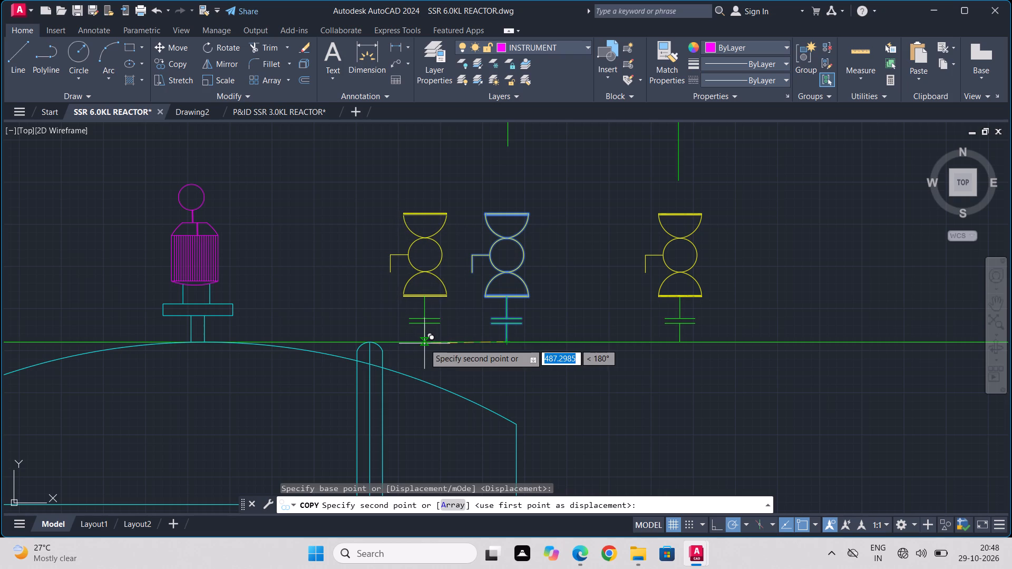
click(428, 342)
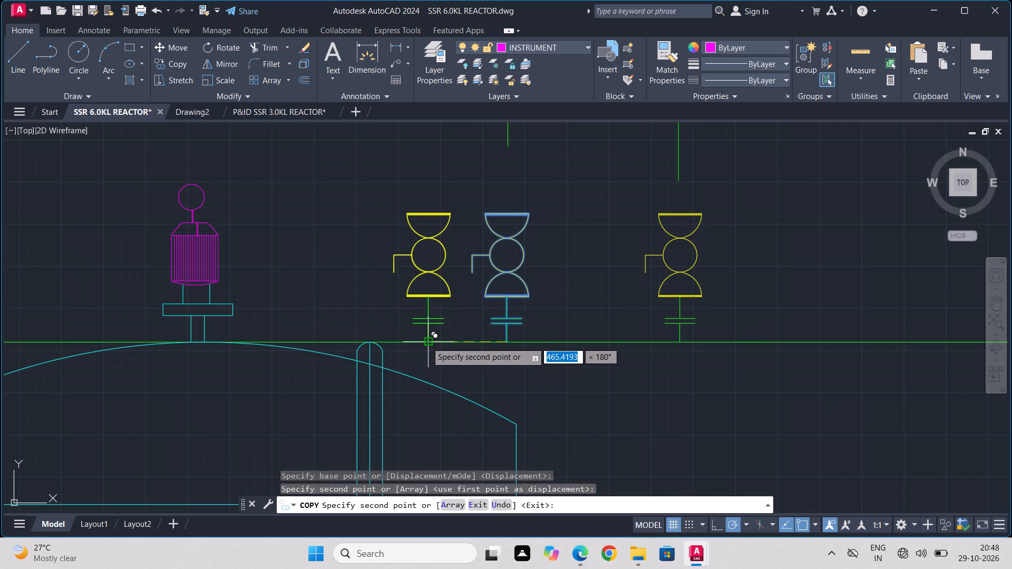
click(368, 338)
key(Escape)
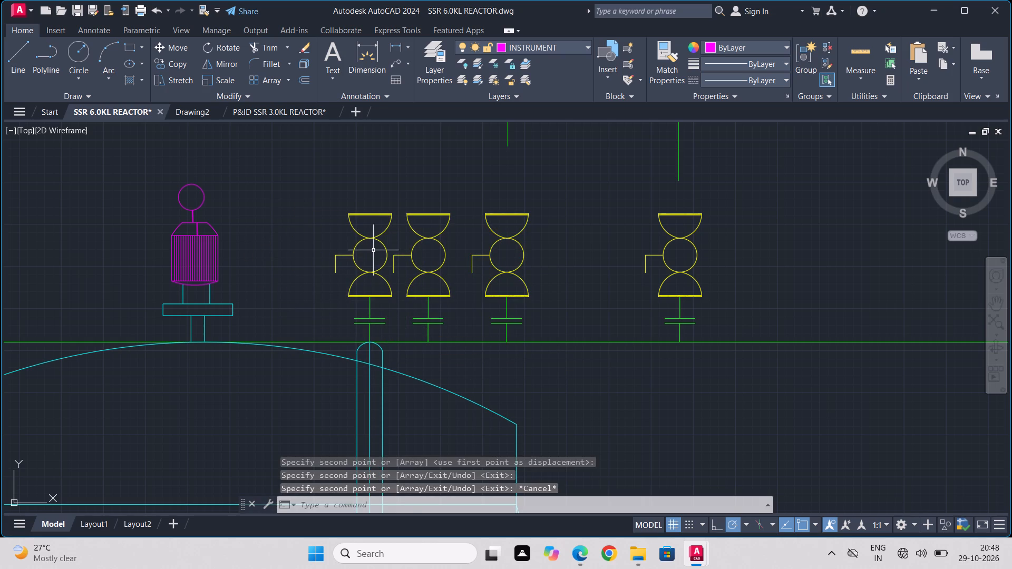
Delete the valve and upper stub from the copy above the dip pipe, keeping only its flange and lower stub.
click(395, 203)
click(358, 250)
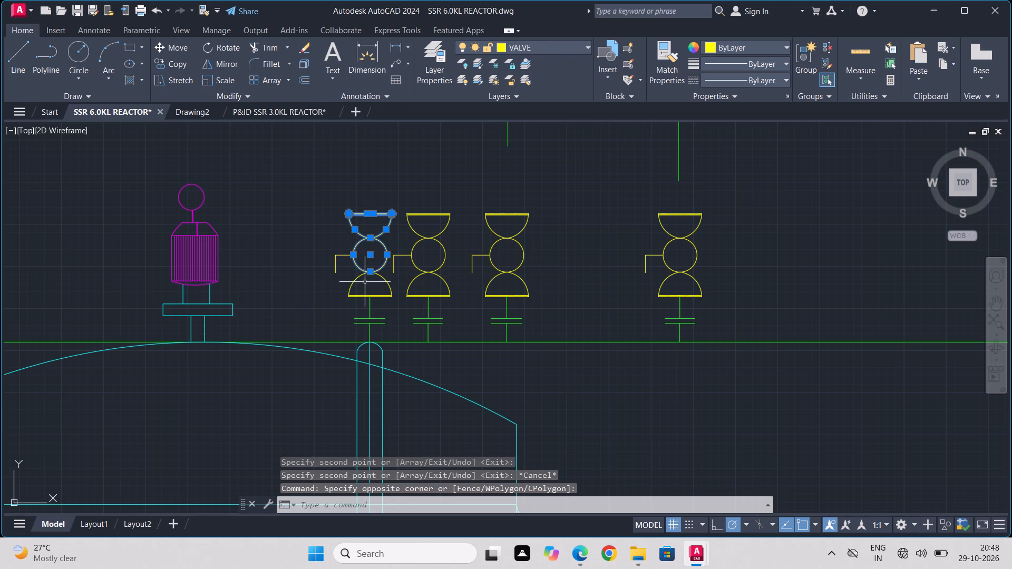
click(323, 222)
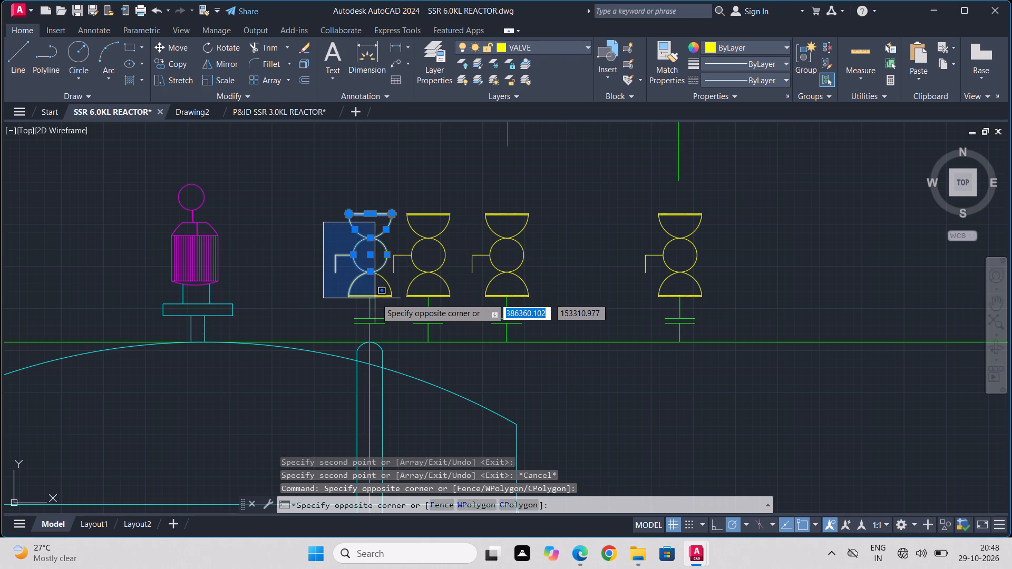
click(376, 296)
click(392, 278)
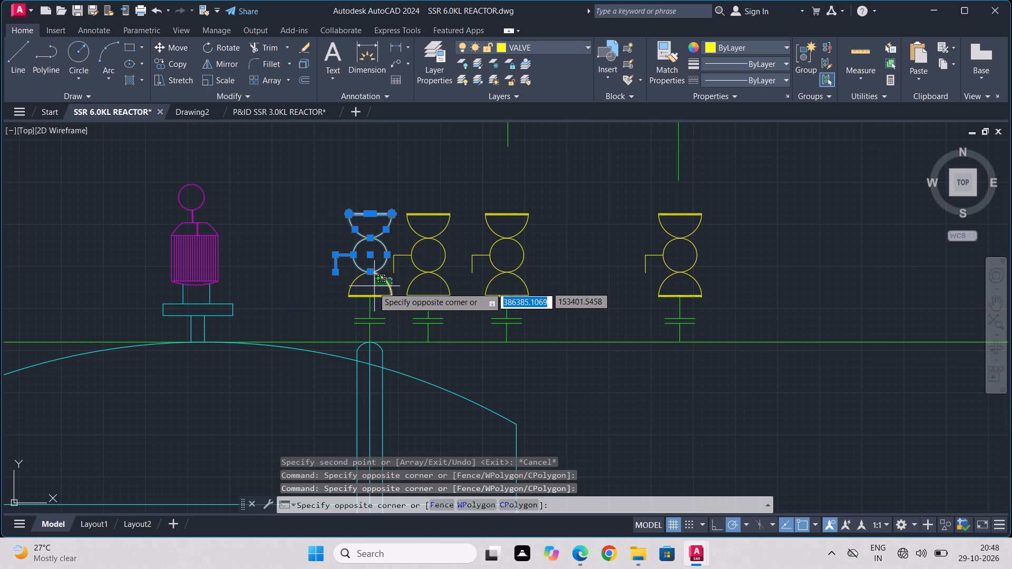
click(340, 298)
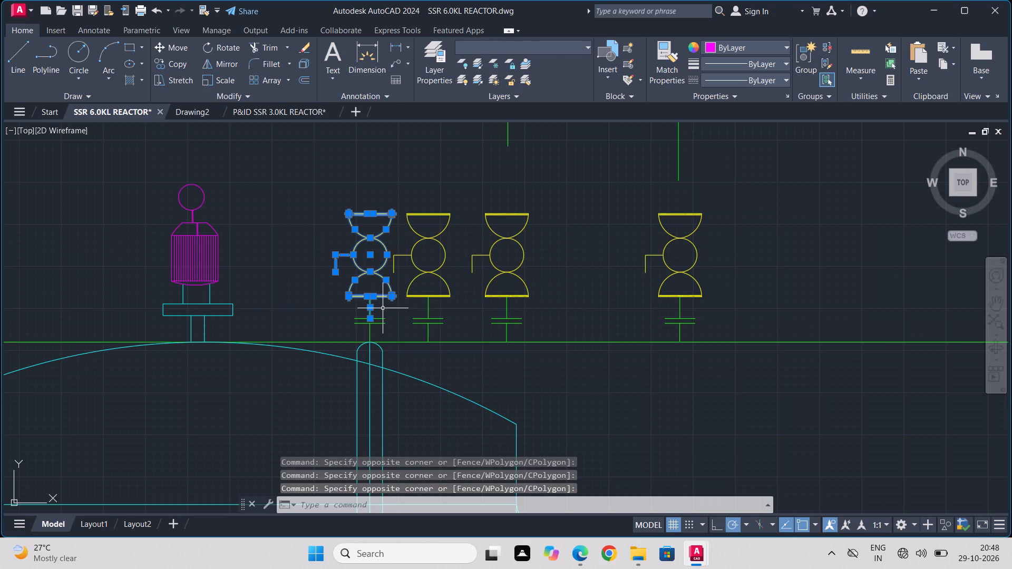
key(Delete)
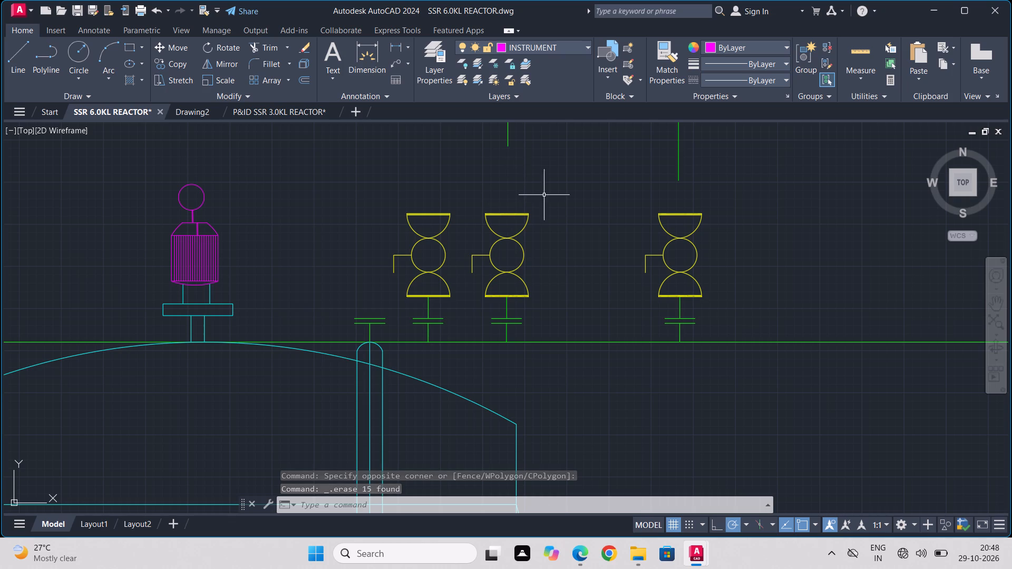
Delete the valve and upper stub below the left open vertical line, keeping the flange and lower stub.
drag(544, 195, 531, 216)
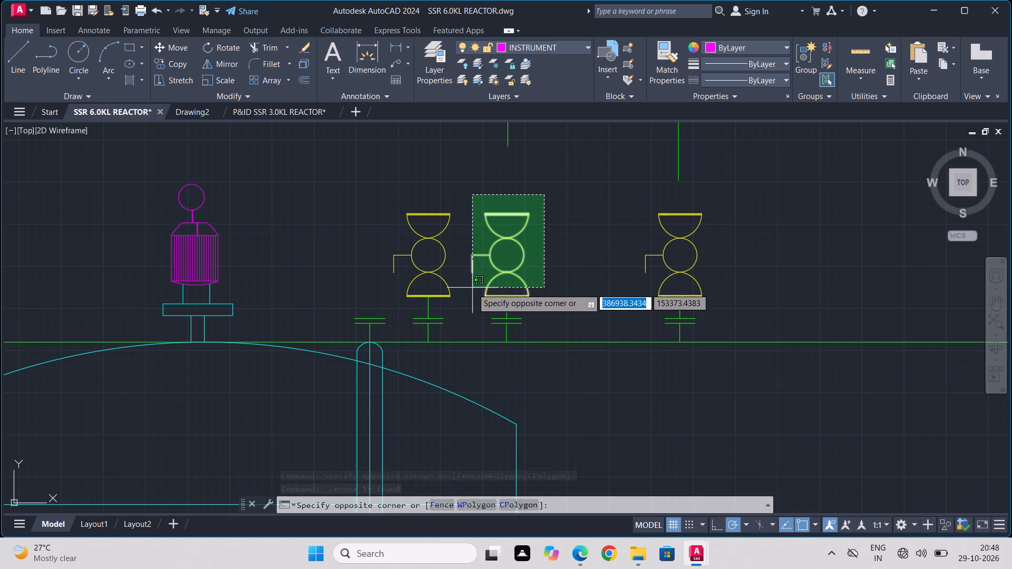
click(471, 297)
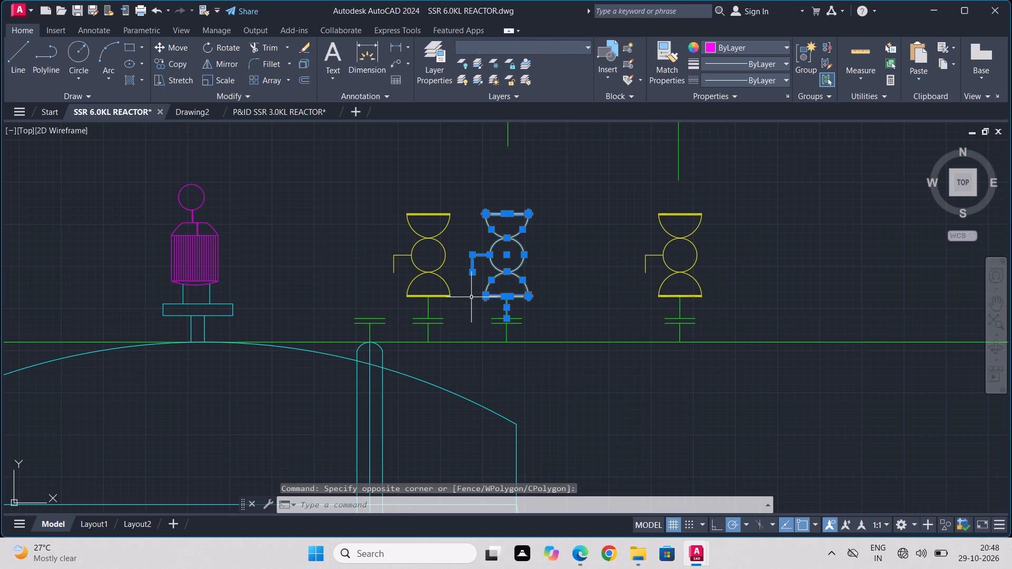
key(Delete)
Stretch the left open vertical process line straight down to the top of the flange beneath it.
click(508, 137)
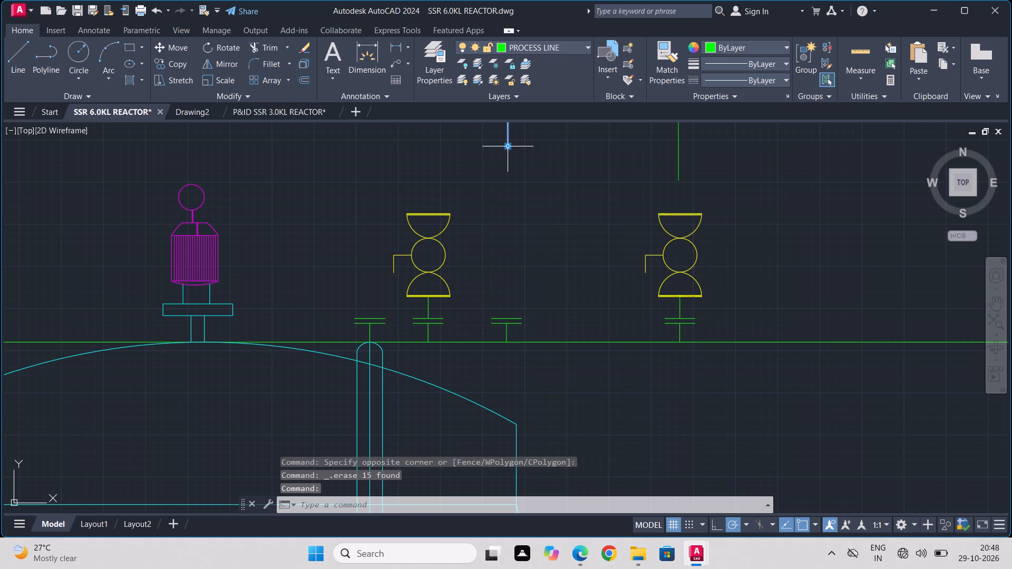
click(508, 143)
click(505, 318)
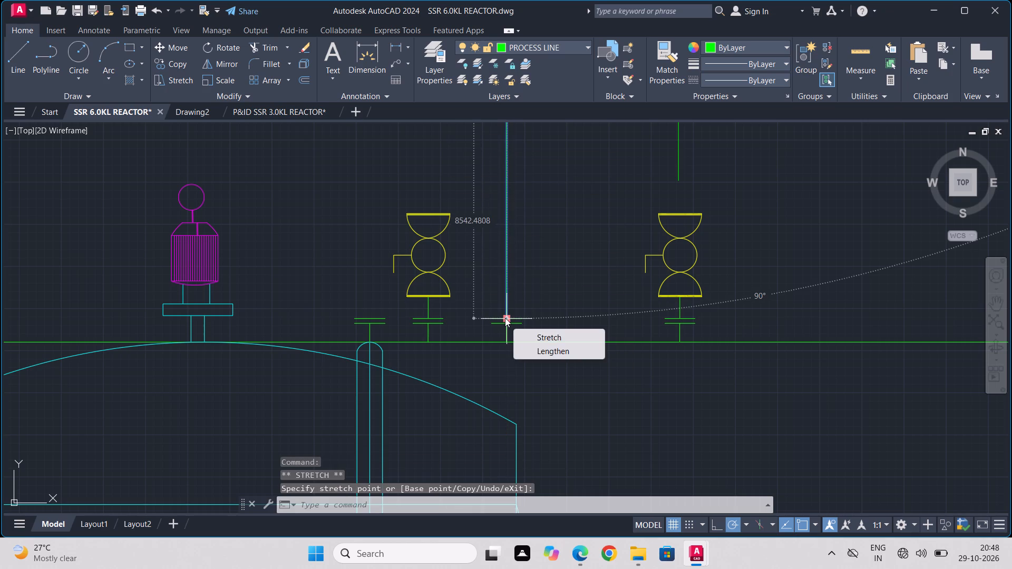
key(Escape)
scroll(442, 203, up, 3)
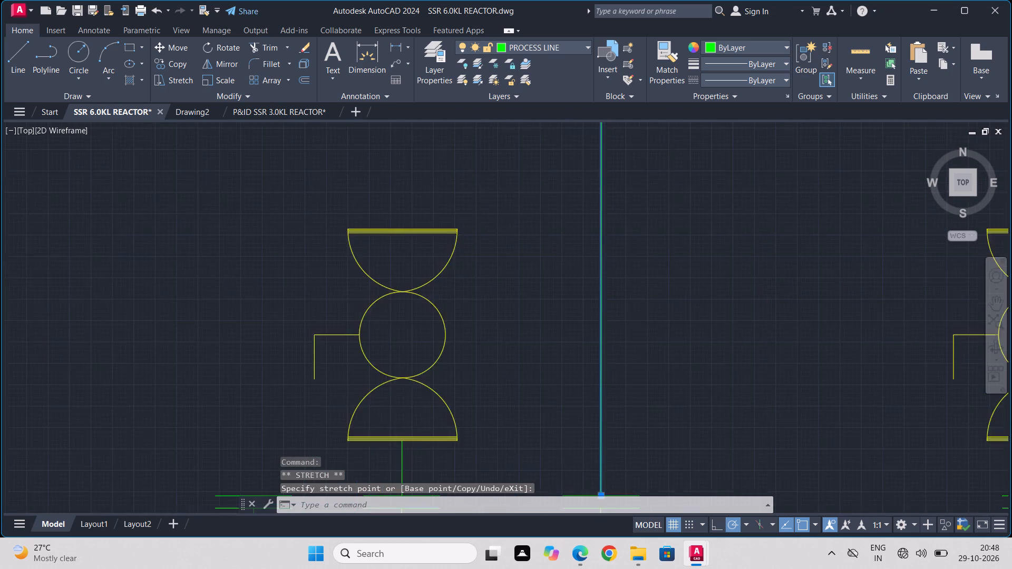
scroll(420, 231, down, 2)
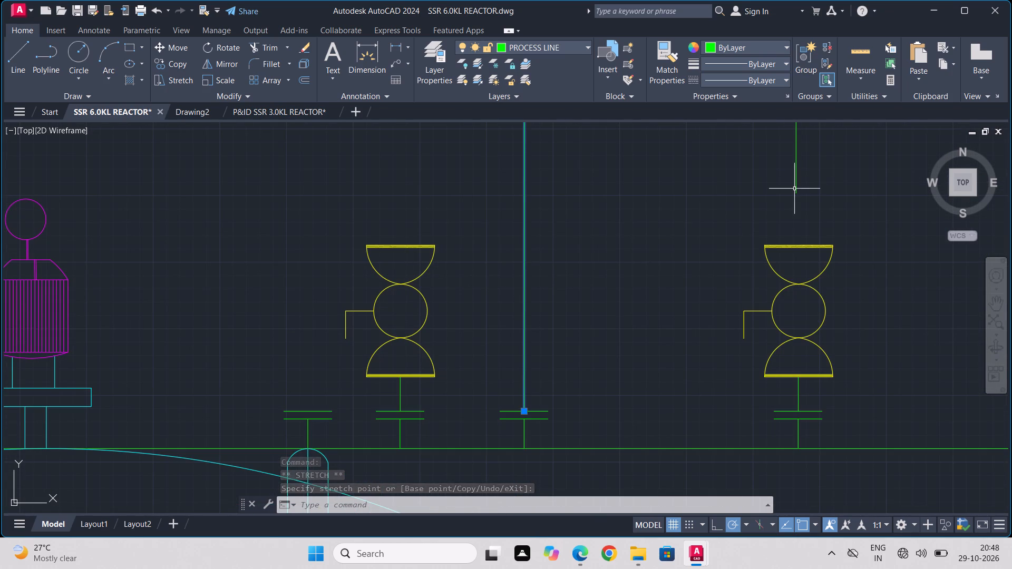
Stretch the right open vertical process line down to the top of the valve beneath it.
click(794, 189)
click(796, 195)
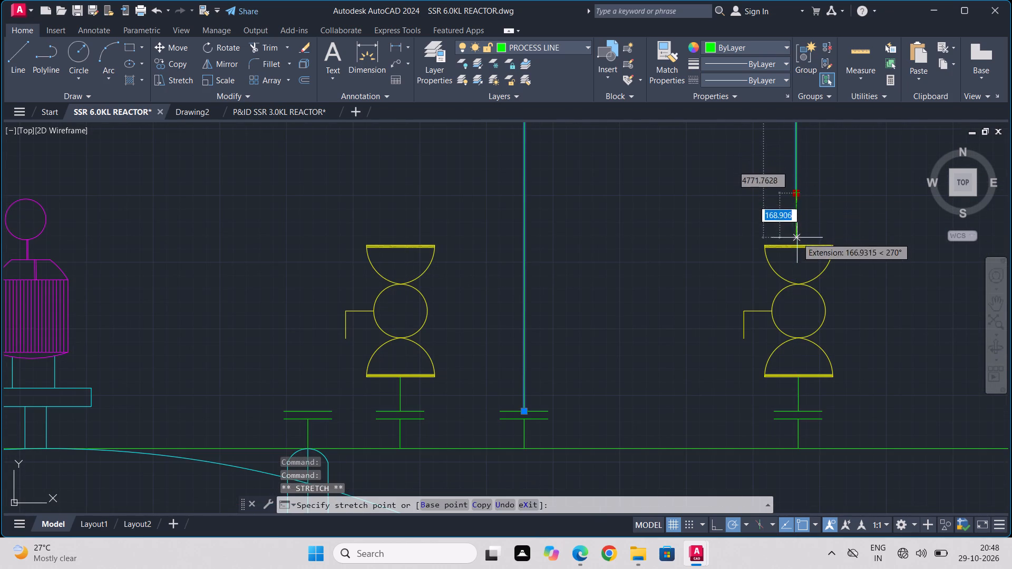
click(797, 241)
key(Escape)
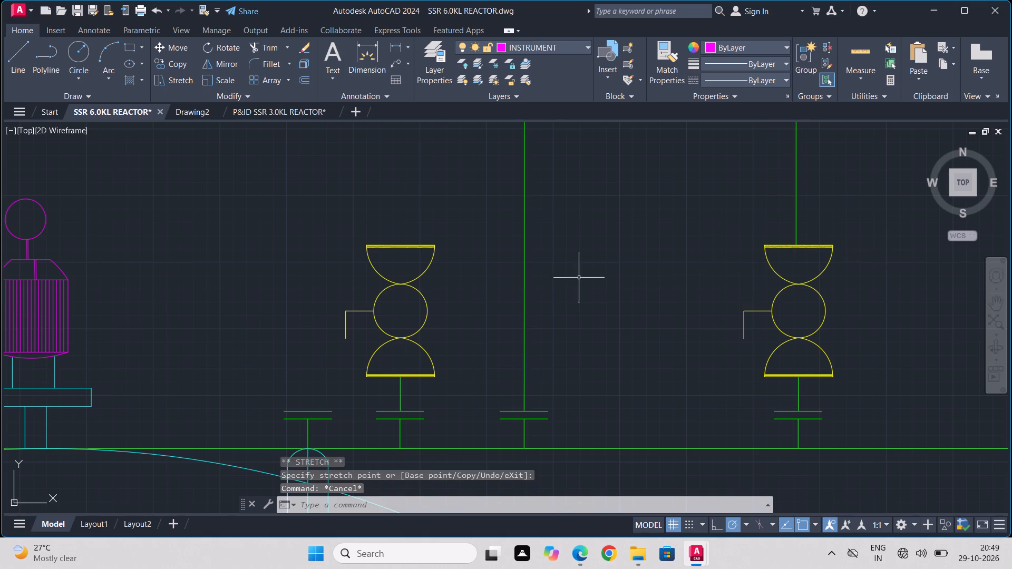
Scale the valve and upper stub beside the dip pipe down to roughly two-thirds size, using the stub's lower end as base.
scroll(444, 321, down, 1)
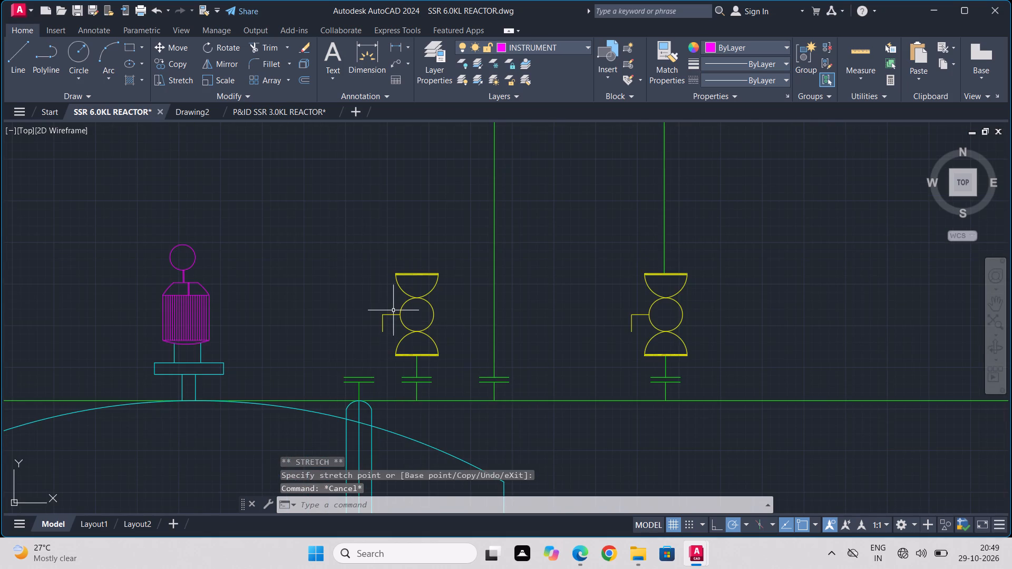
click(452, 257)
click(378, 356)
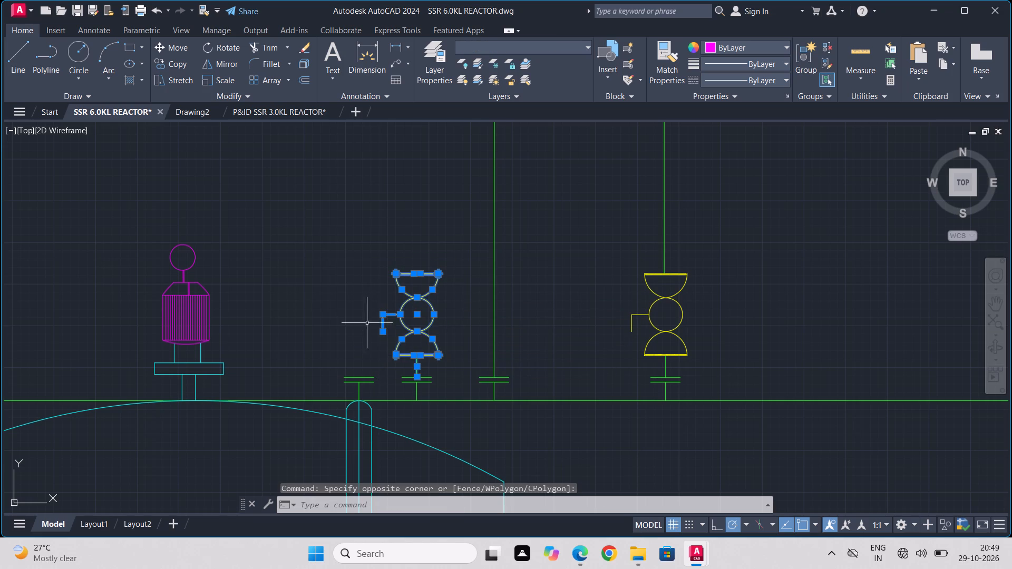
click(209, 79)
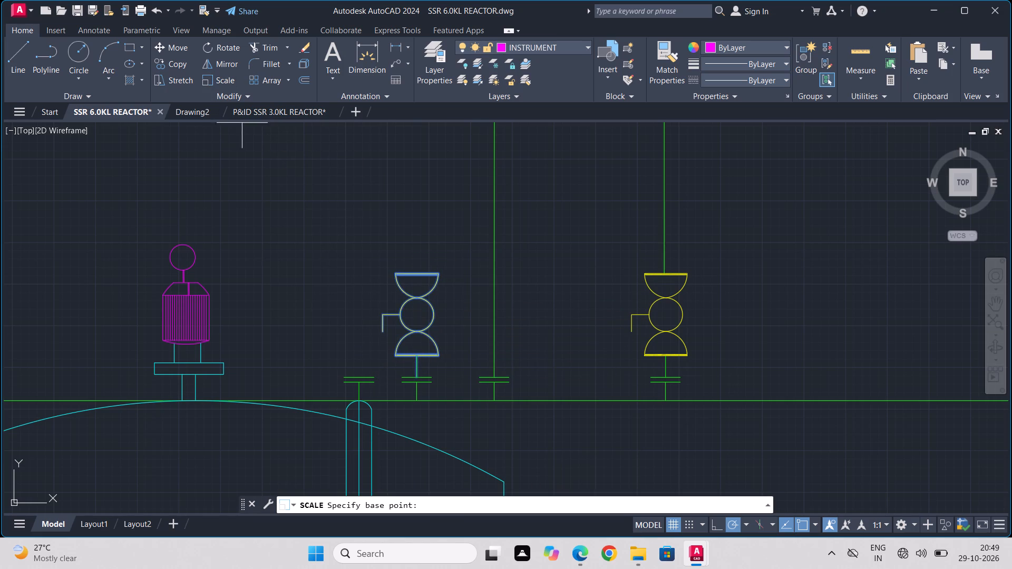
click(416, 375)
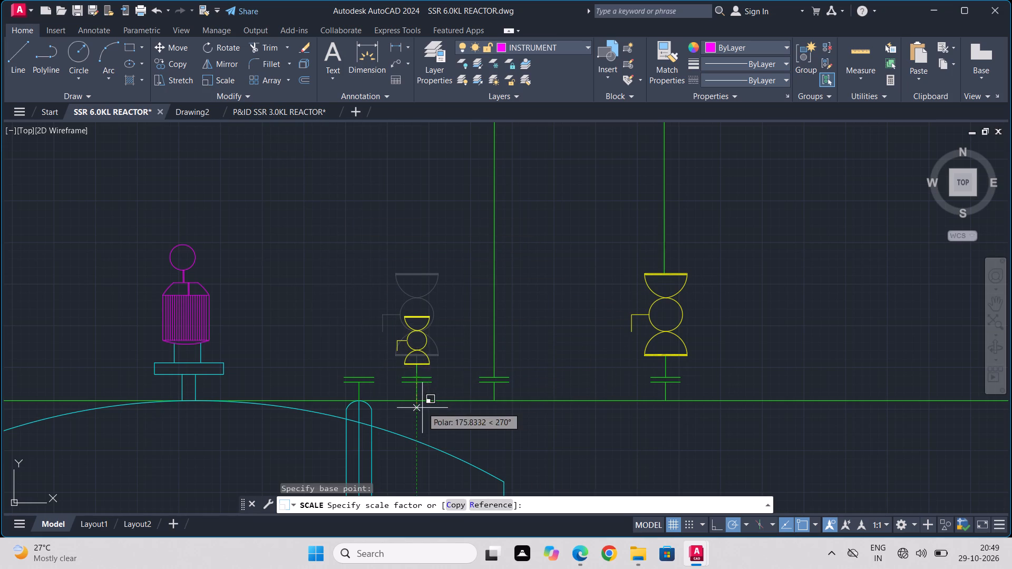
click(422, 411)
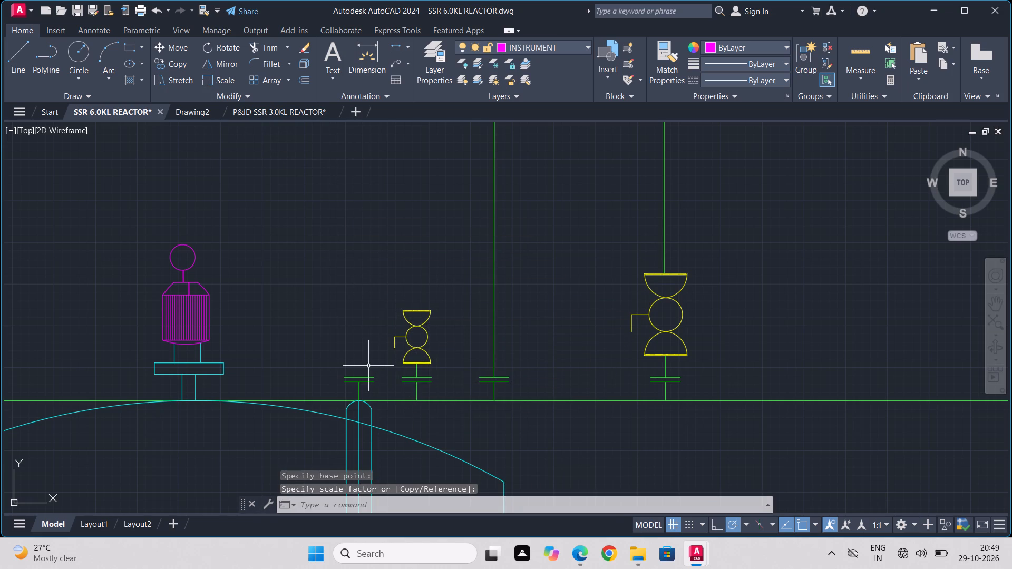
Copy the magenta instrument circle with its stem from above the agitator motor onto the flange above the dip pipe.
scroll(355, 366, up, 1)
click(101, 172)
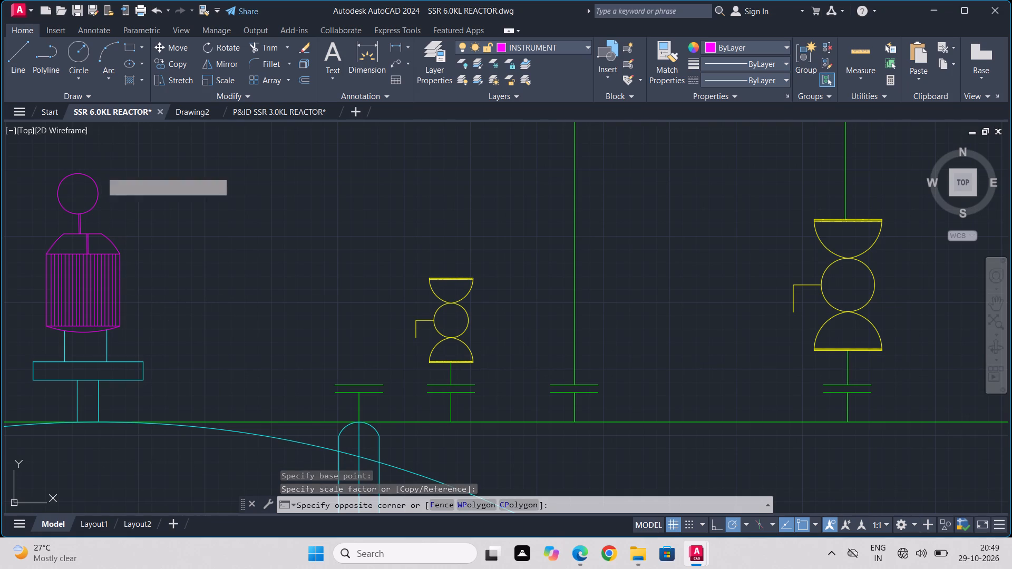
click(36, 224)
click(175, 64)
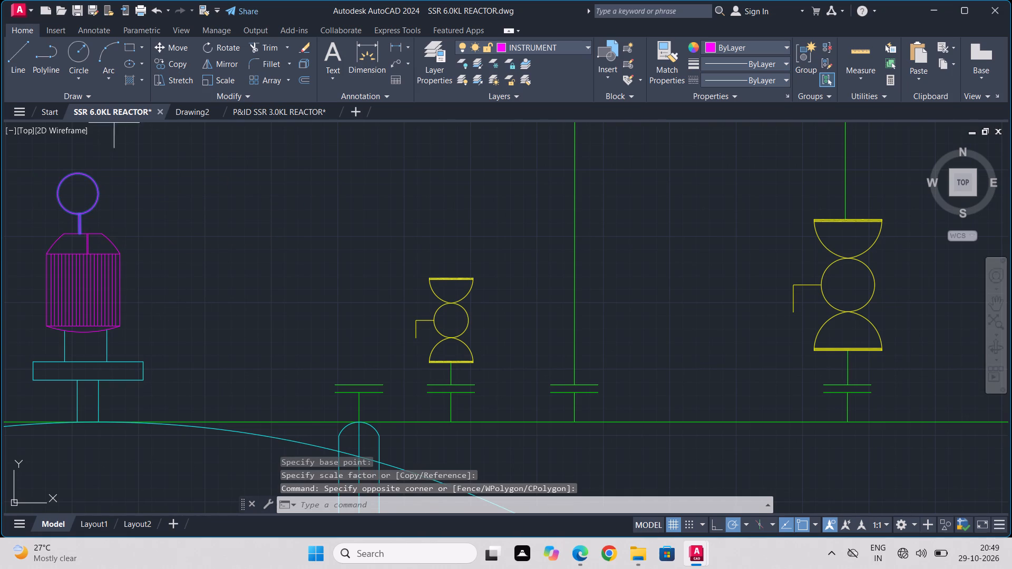
click(77, 232)
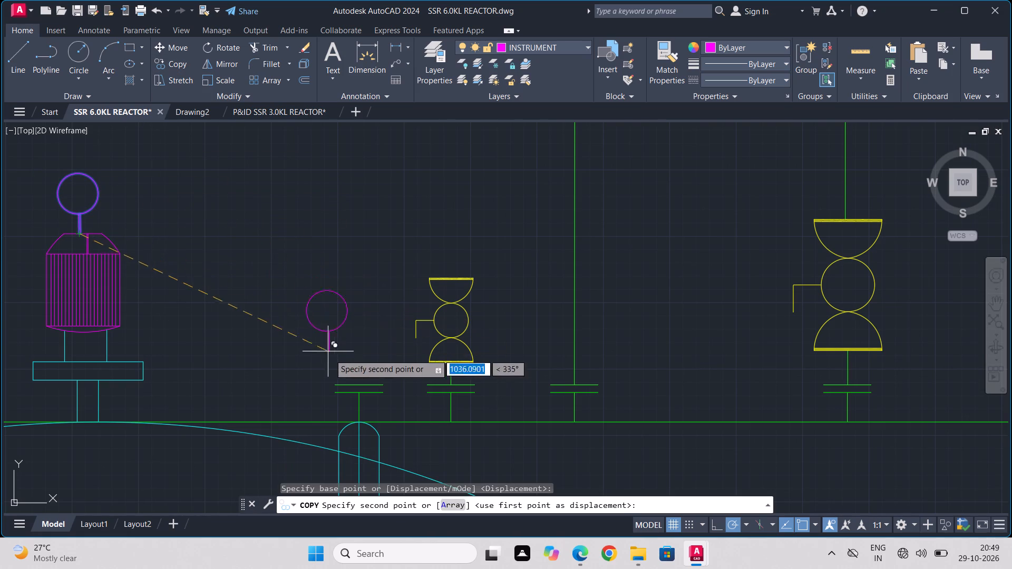
click(359, 385)
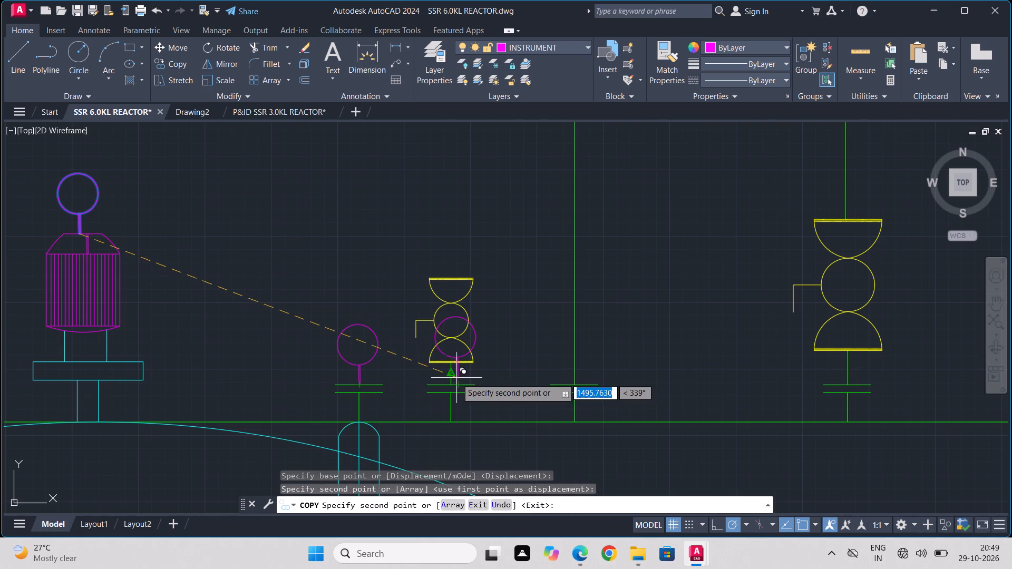
key(Escape)
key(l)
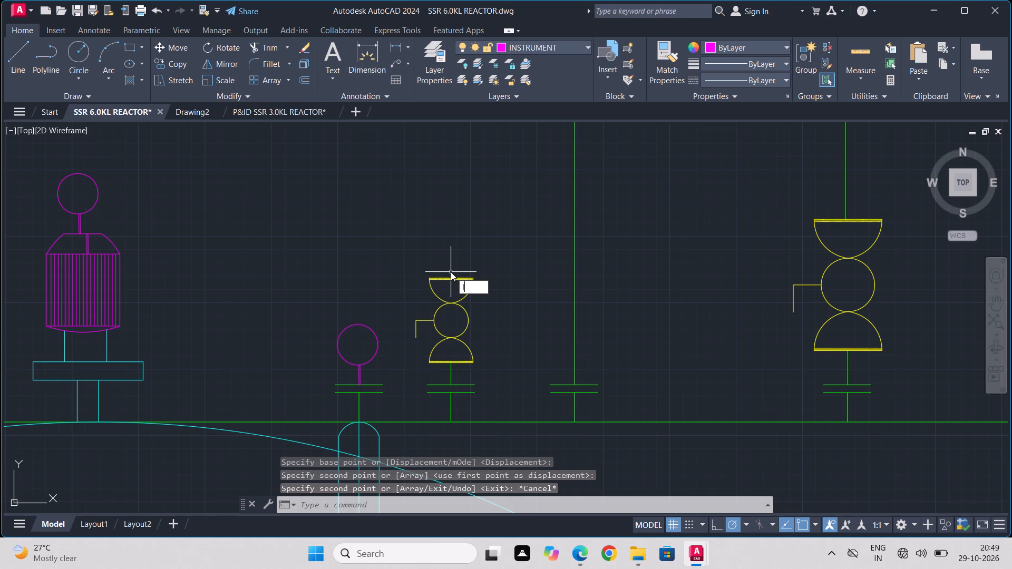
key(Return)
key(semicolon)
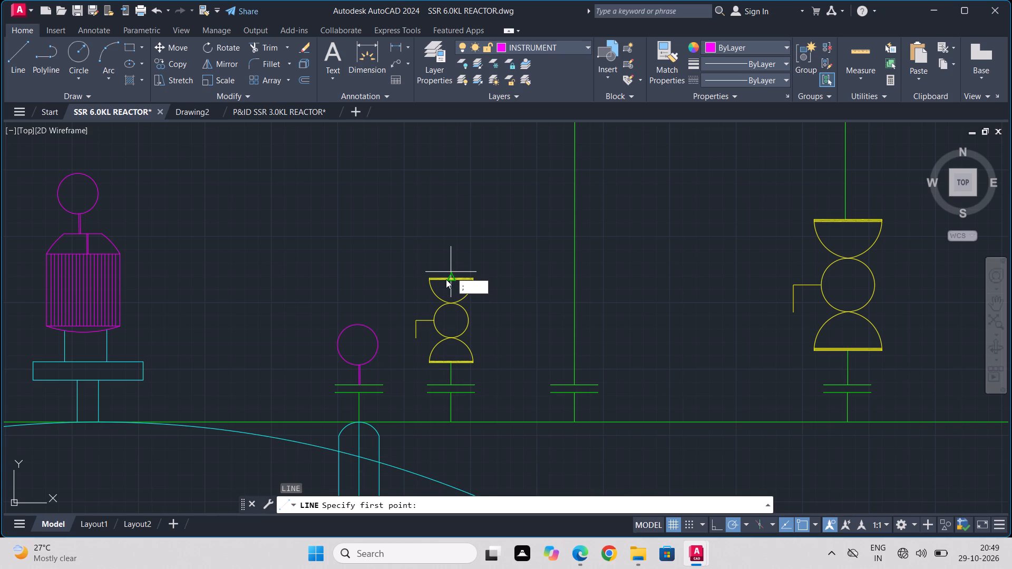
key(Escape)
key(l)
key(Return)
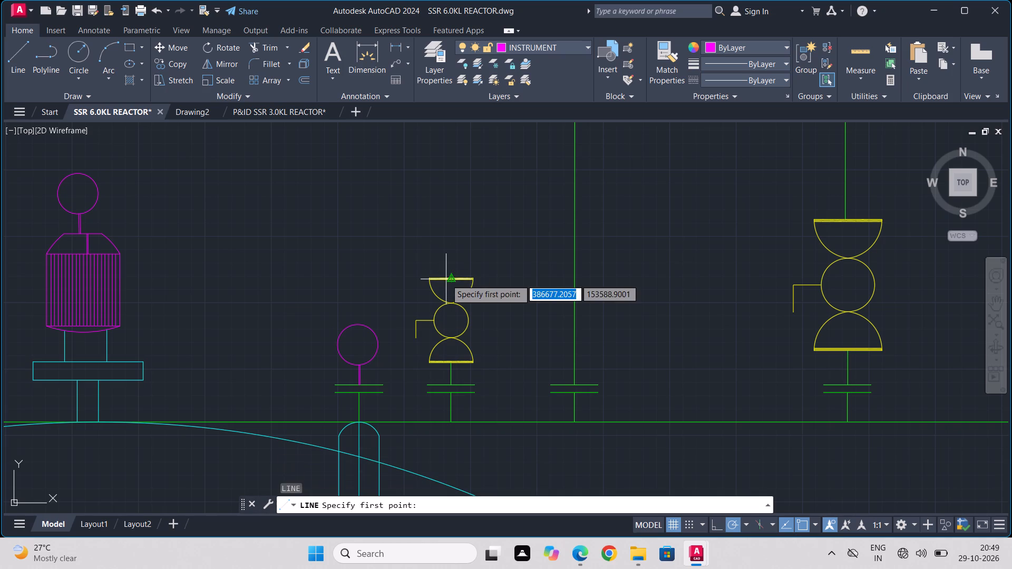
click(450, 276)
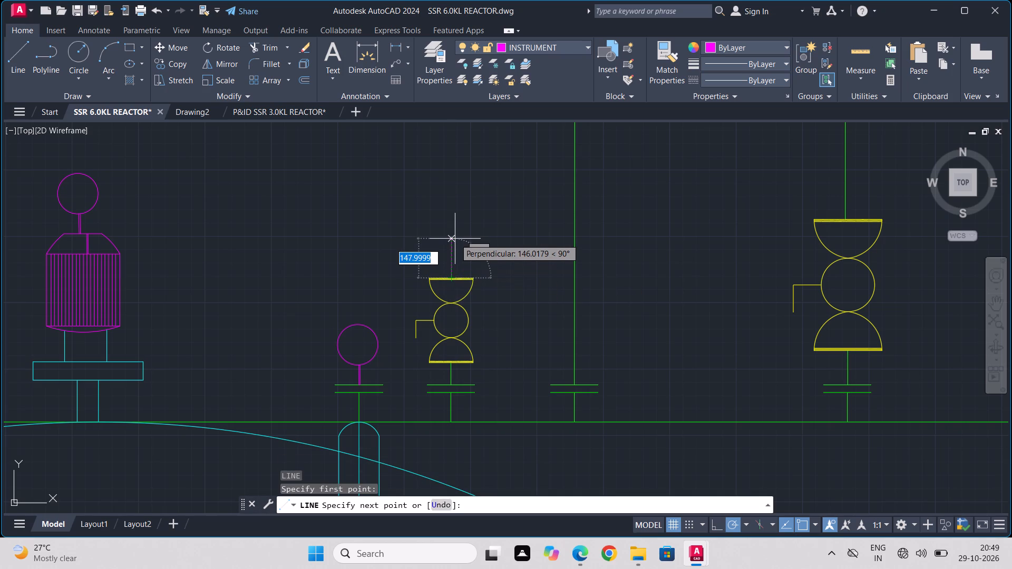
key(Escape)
Make PROCESS LINE the current layer.
click(428, 42)
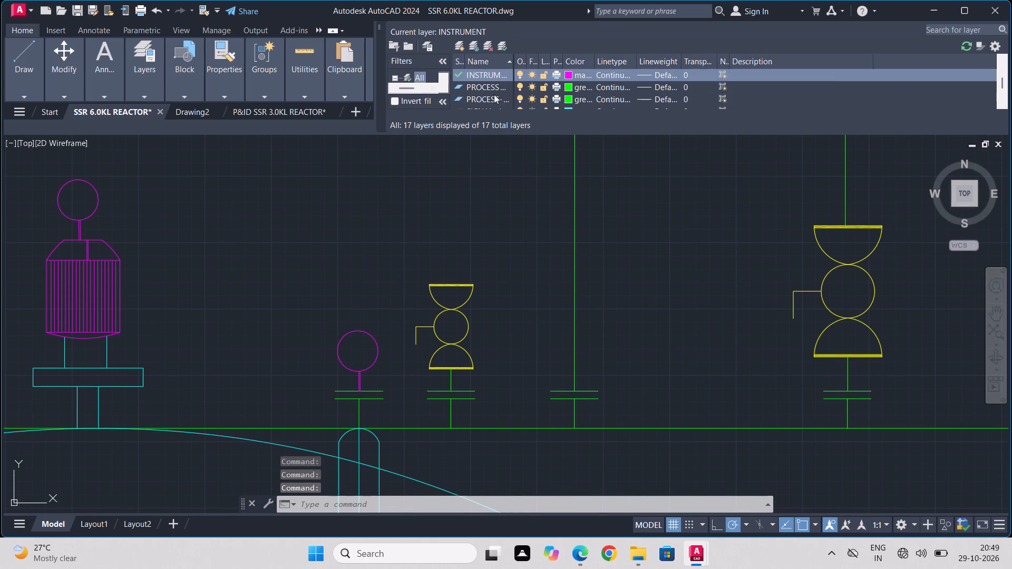
double_click(459, 86)
click(383, 24)
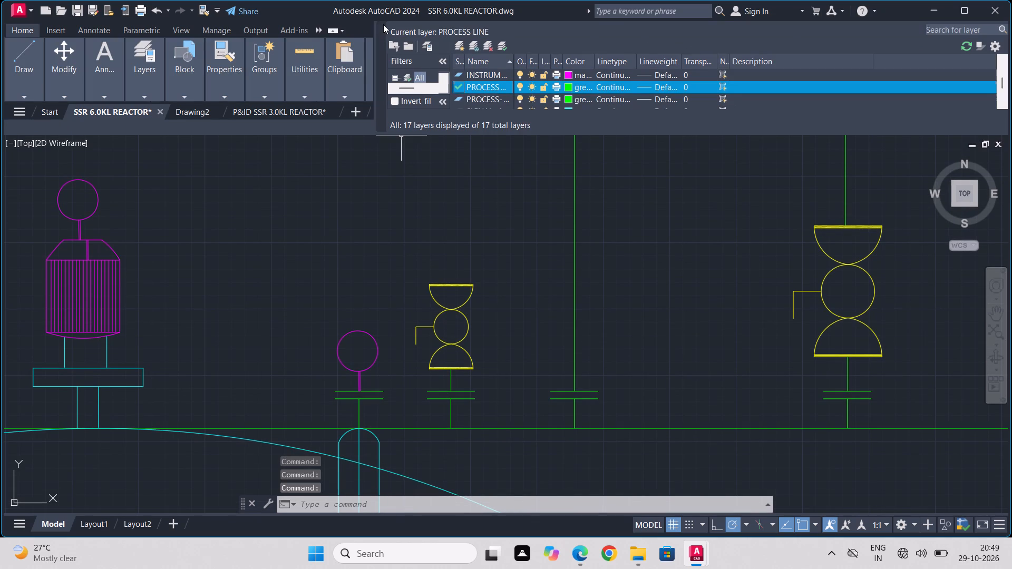
Draw a short vertical process line upward from the top of the small valve beside the dip pipe.
click(18, 55)
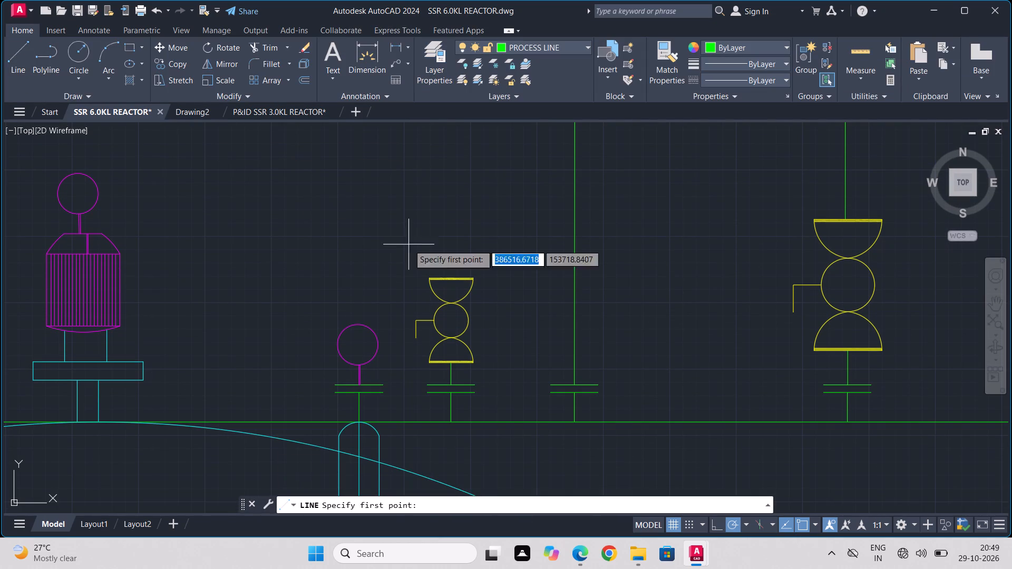
click(448, 277)
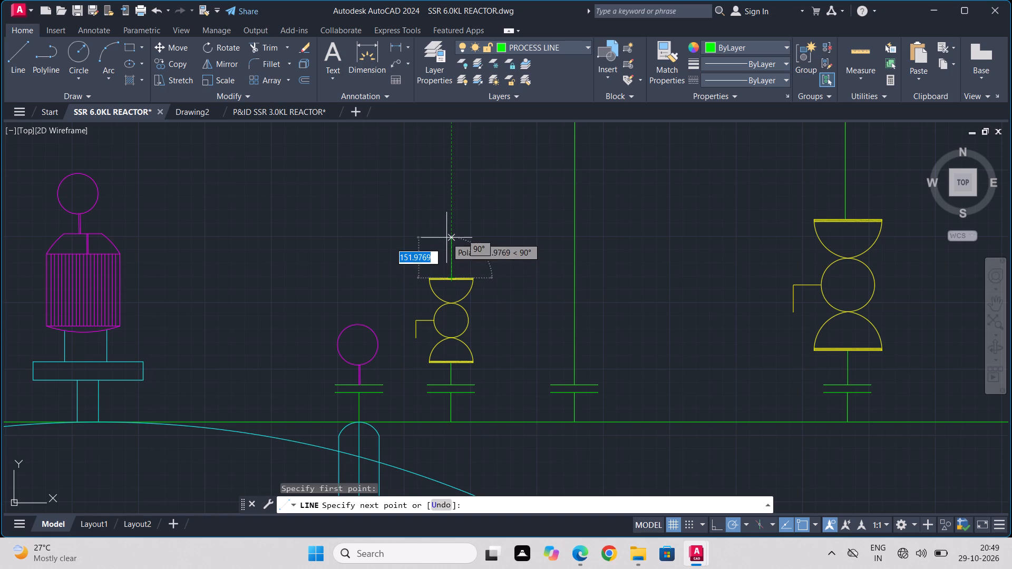
click(446, 234)
key(Escape)
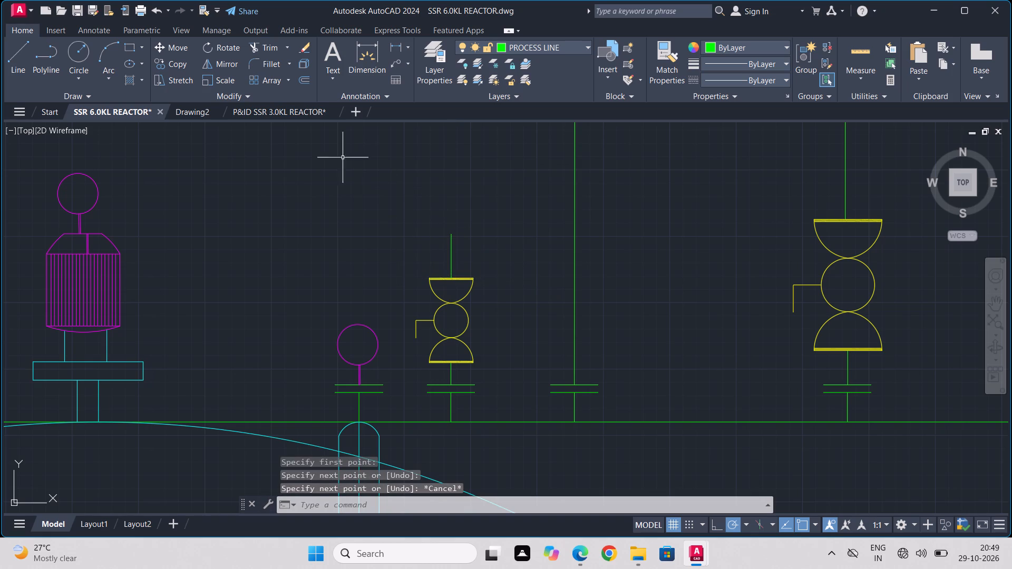
Draw a circle of radius about 83 whose left edge meets the upper end of the small valve's new vertical line.
click(76, 51)
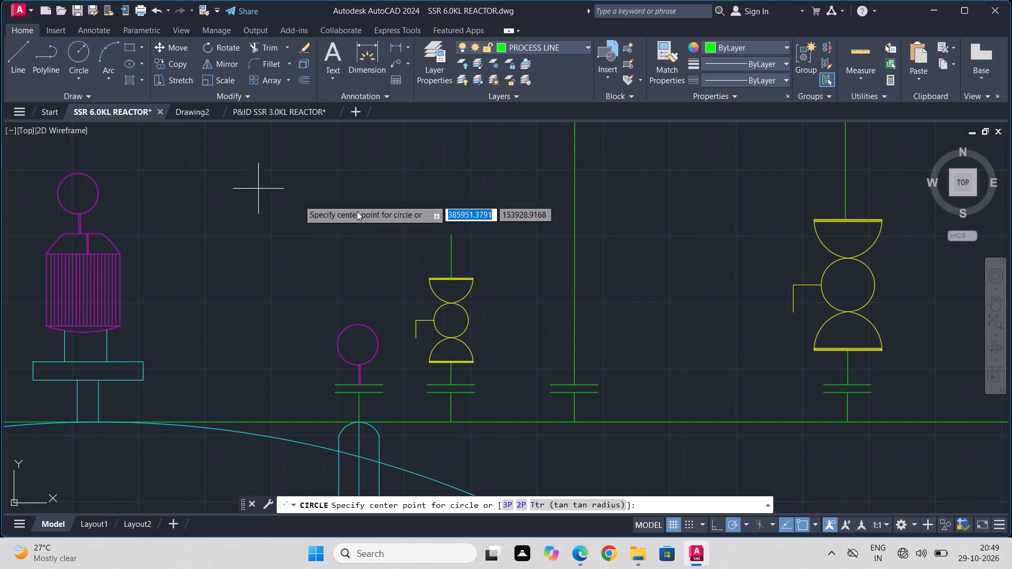
click(473, 232)
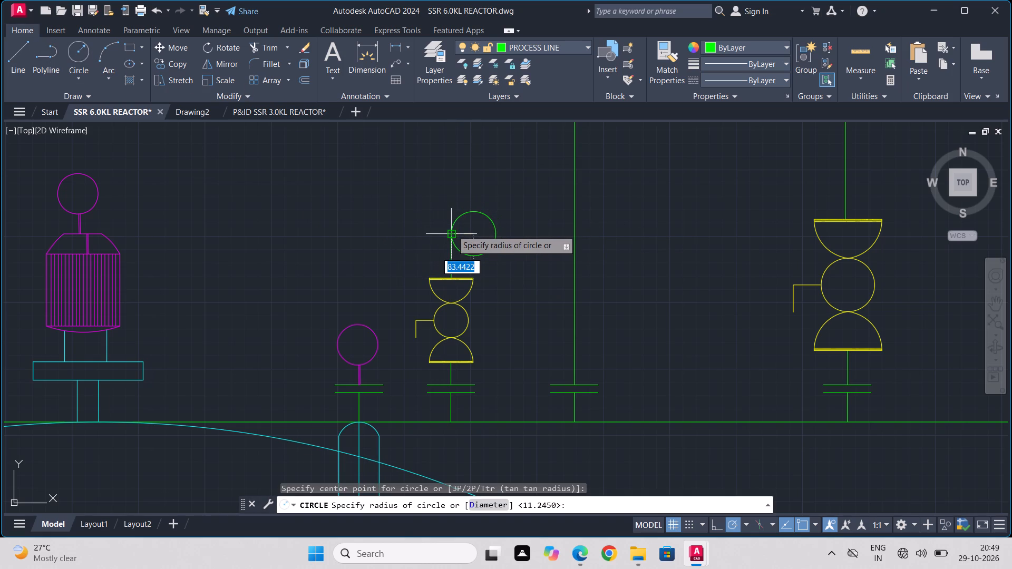
click(452, 230)
Draw a horizontal line through the circle's centre and trim it and the lower half away, leaving a gooseneck arc.
key(l)
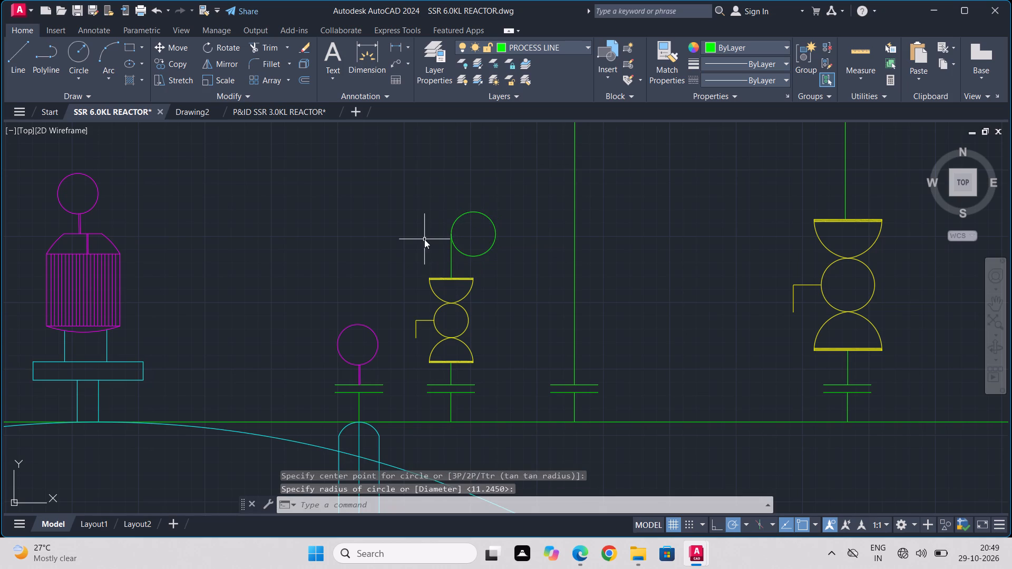
key(Return)
click(454, 240)
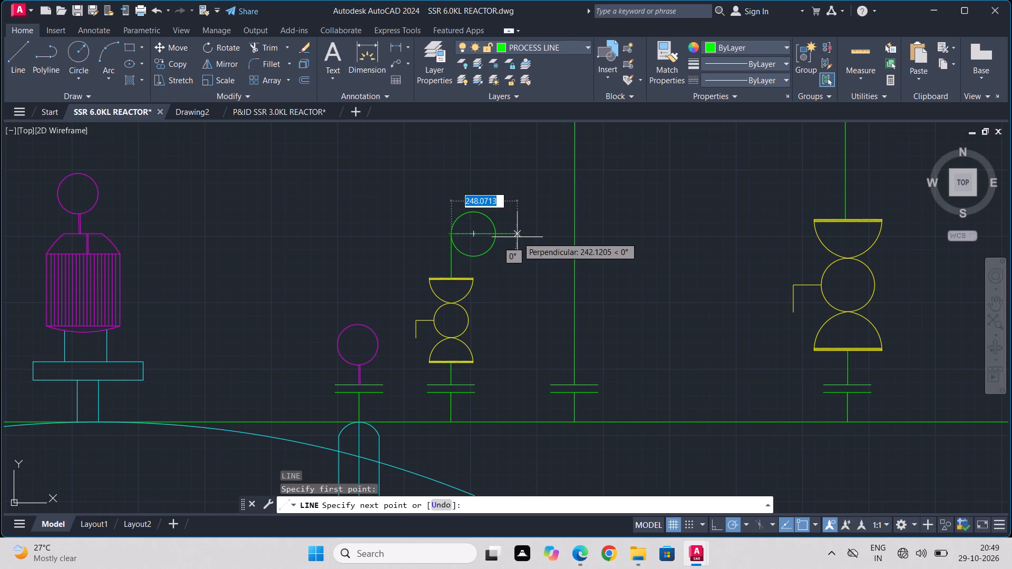
click(518, 237)
key(Escape)
text(tr)
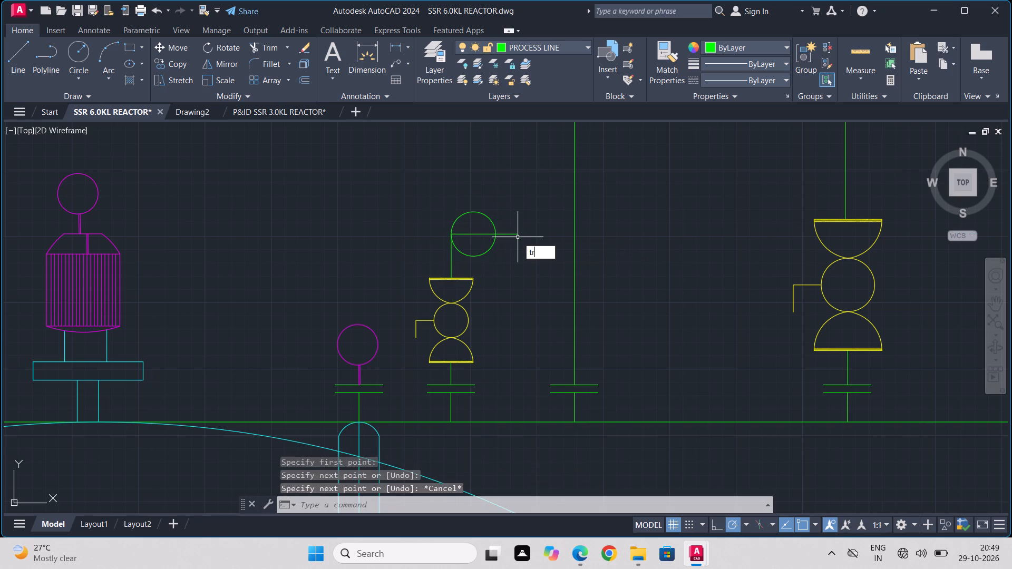
key(Return)
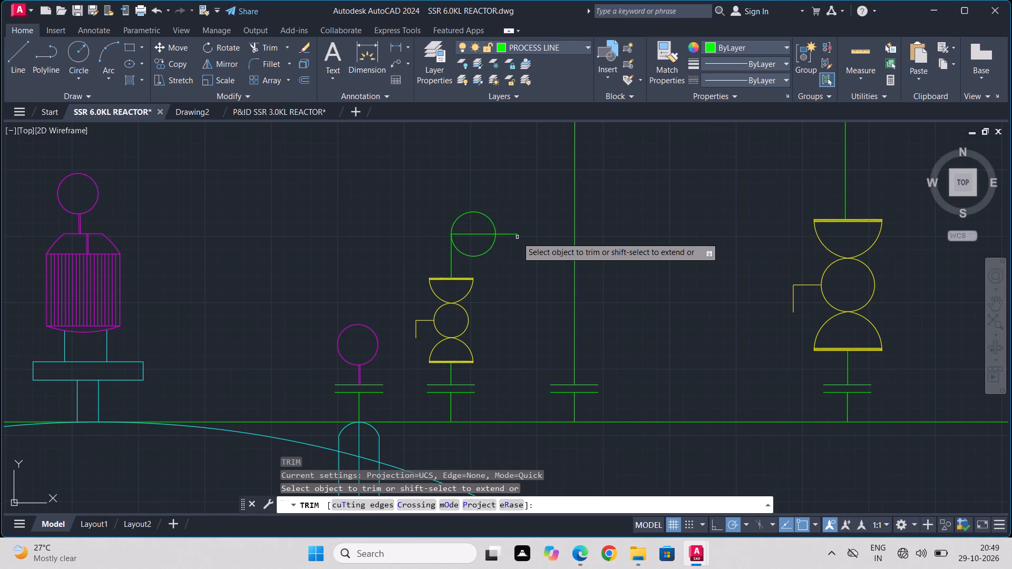
drag(515, 227, 470, 256)
drag(470, 247, 472, 228)
scroll(499, 253, down, 1)
key(Escape)
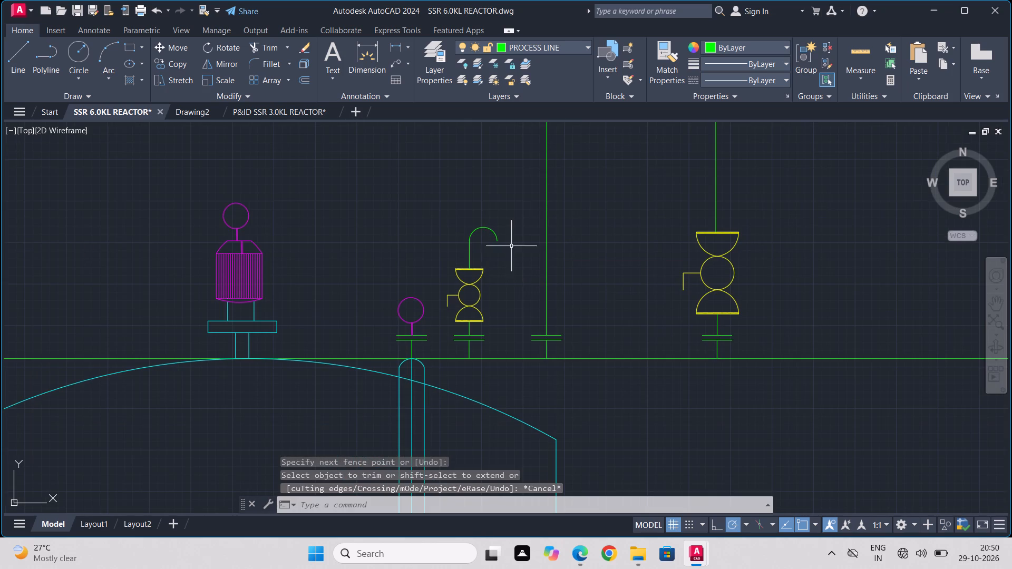
Stretch the uppermost left-hand process line's free end horizontally to a point nearly above the reactor's left side.
scroll(512, 275, down, 3)
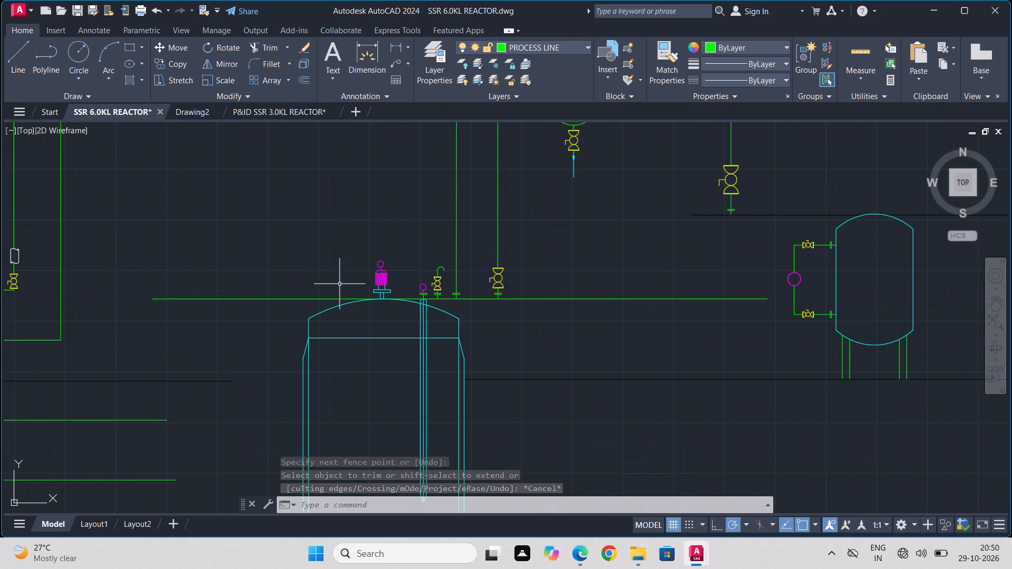
scroll(313, 288, down, 2)
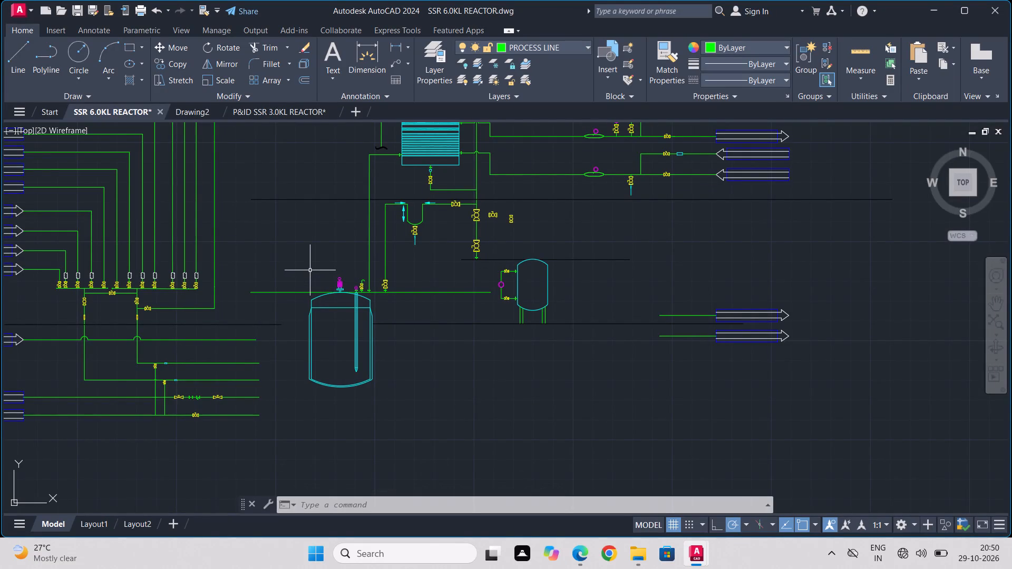
scroll(310, 270, down, 1)
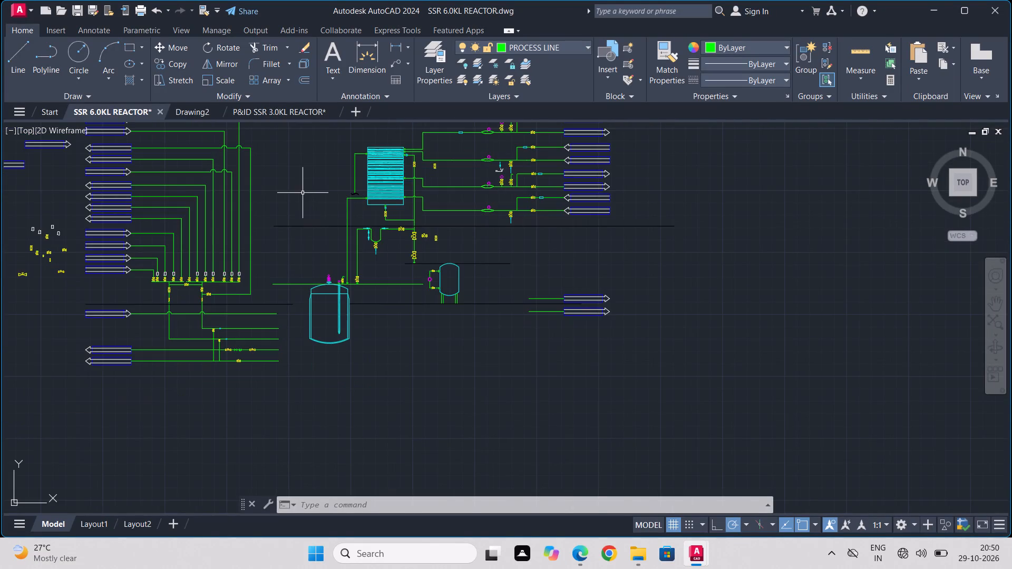
middle_drag(303, 195, 303, 334)
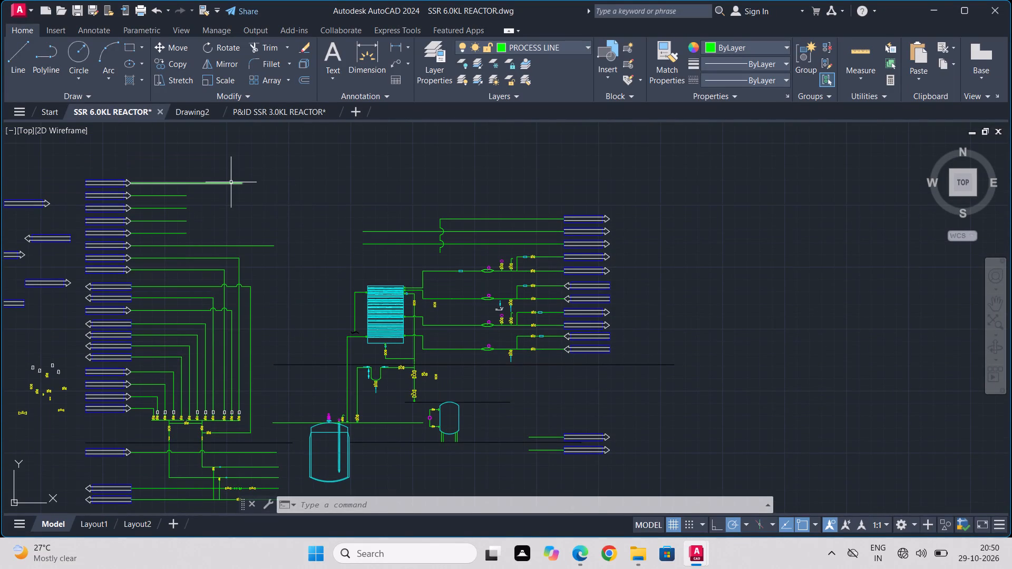
click(232, 183)
click(242, 182)
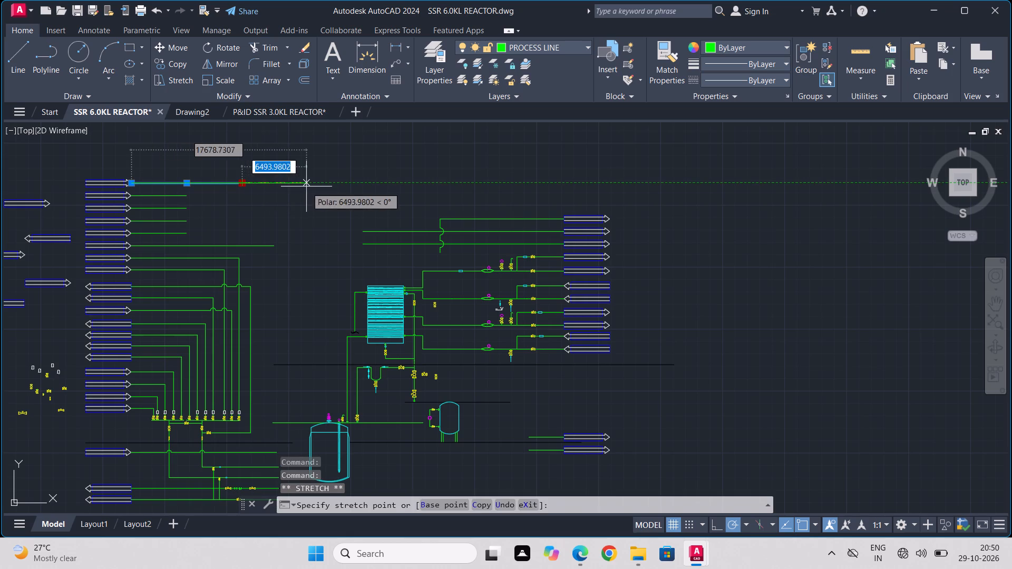
click(299, 181)
key(Escape)
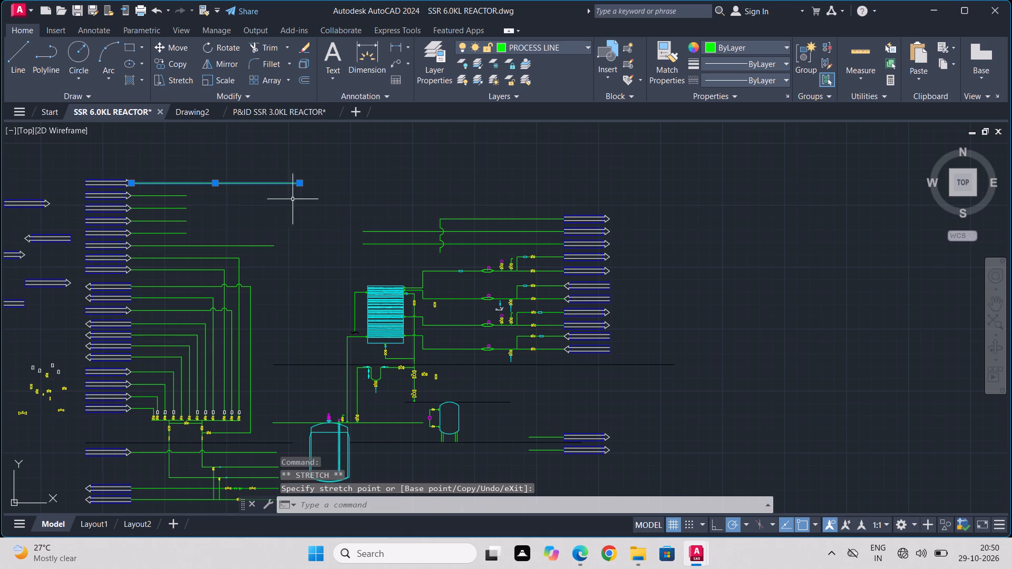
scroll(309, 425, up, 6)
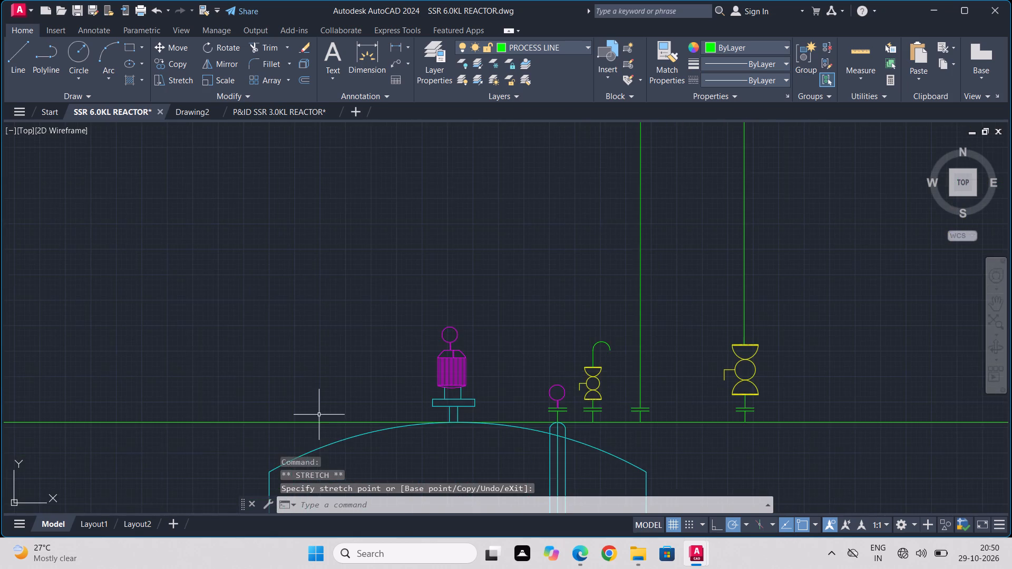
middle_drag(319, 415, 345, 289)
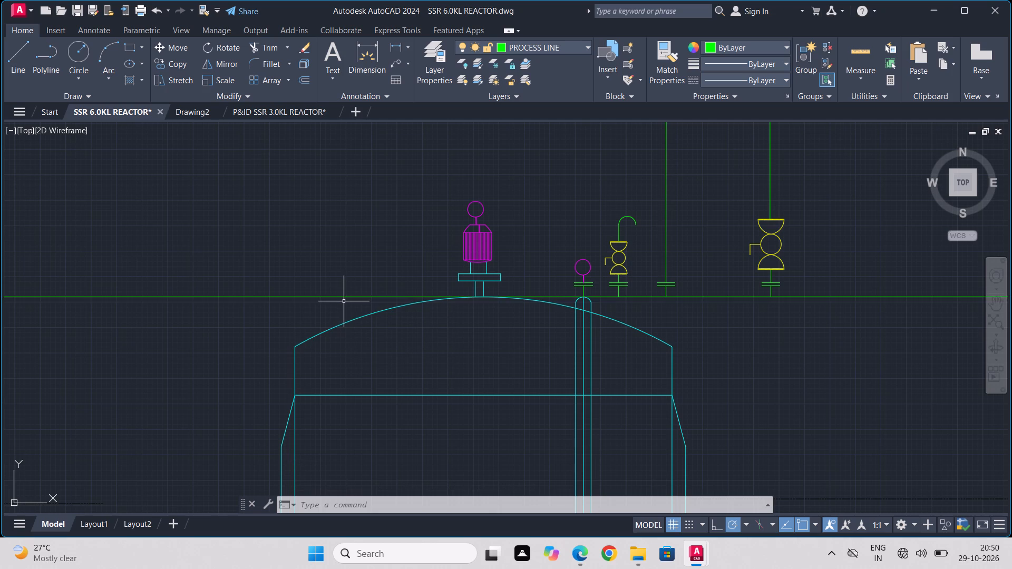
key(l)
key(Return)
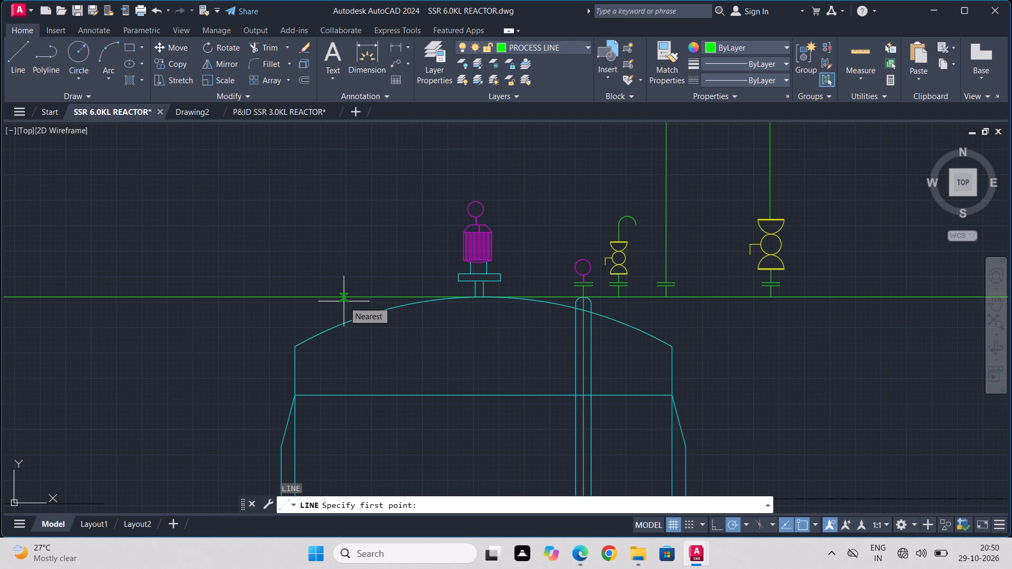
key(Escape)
Copy the flange pair and stub beneath the small valve to six spaced positions along the horizontal line left of the agitator.
scroll(614, 291, up, 5)
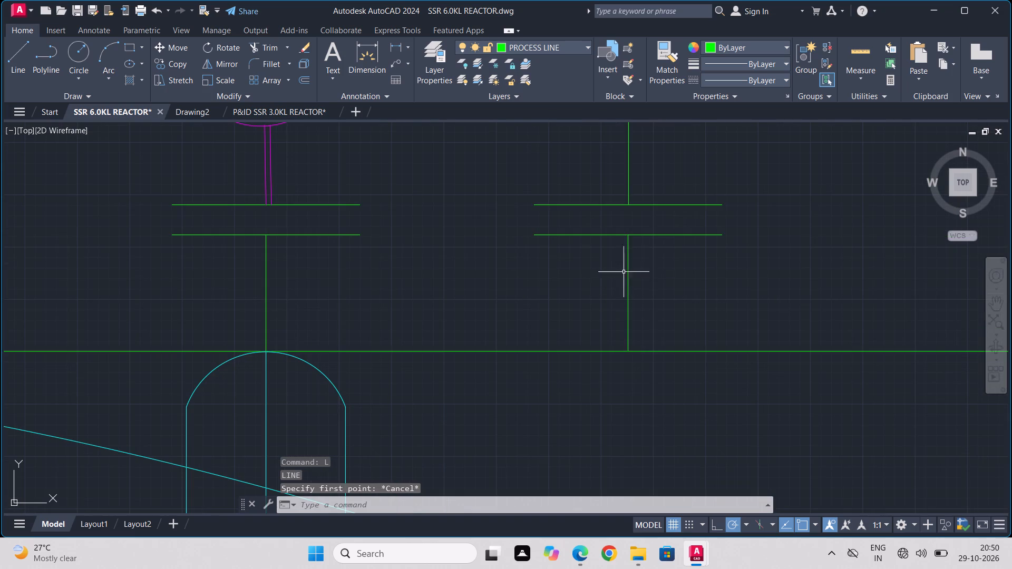
drag(686, 186, 685, 197)
click(646, 307)
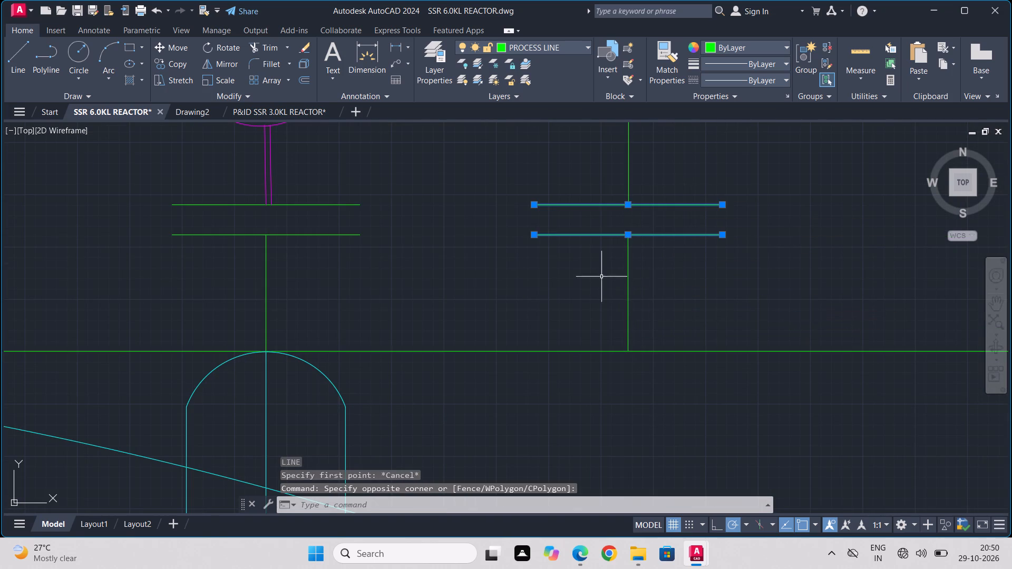
drag(554, 228, 563, 239)
click(660, 260)
drag(692, 271, 662, 277)
click(513, 322)
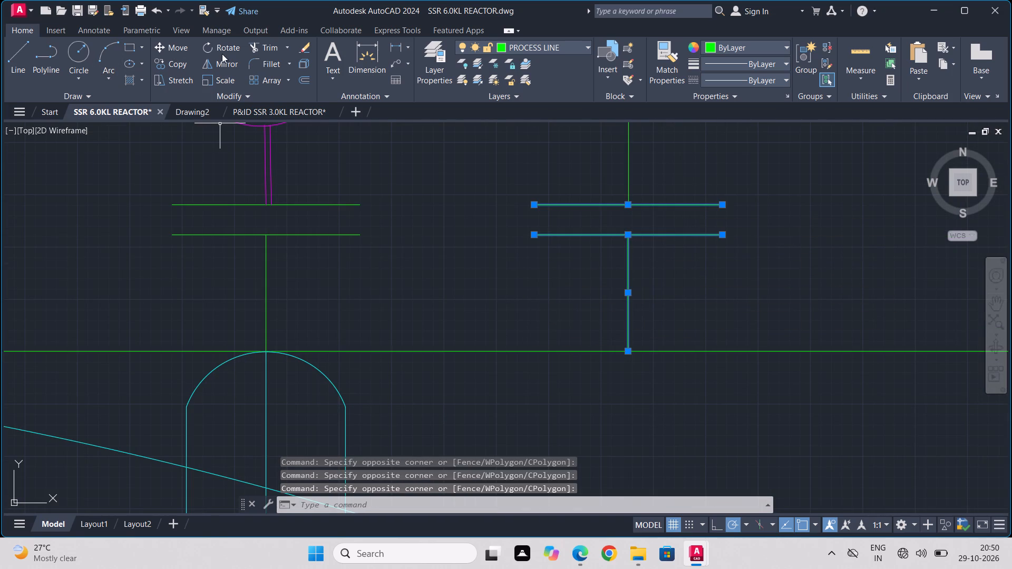
click(179, 67)
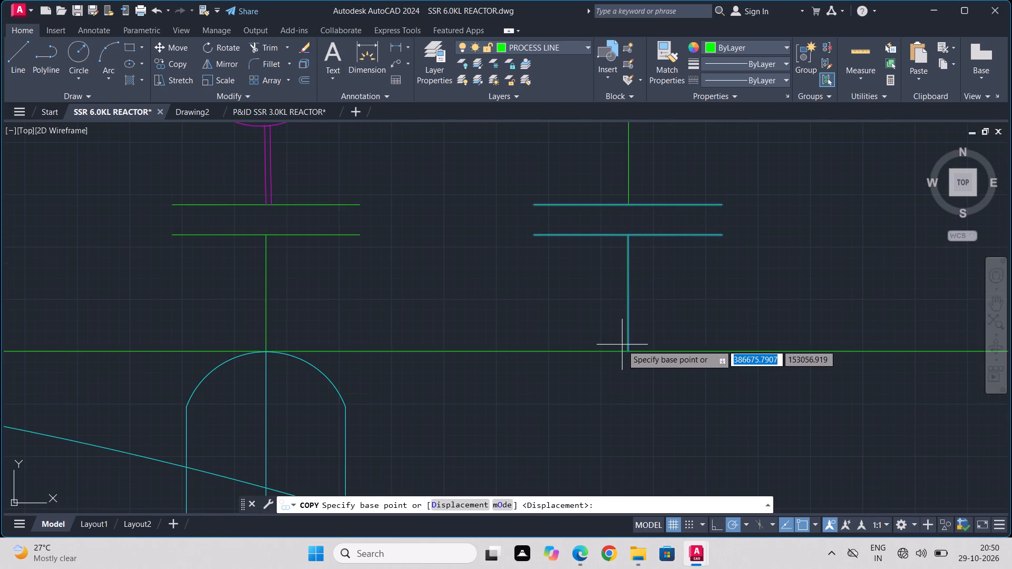
click(626, 350)
scroll(50, 355, down, 2)
middle_drag(50, 356, 698, 336)
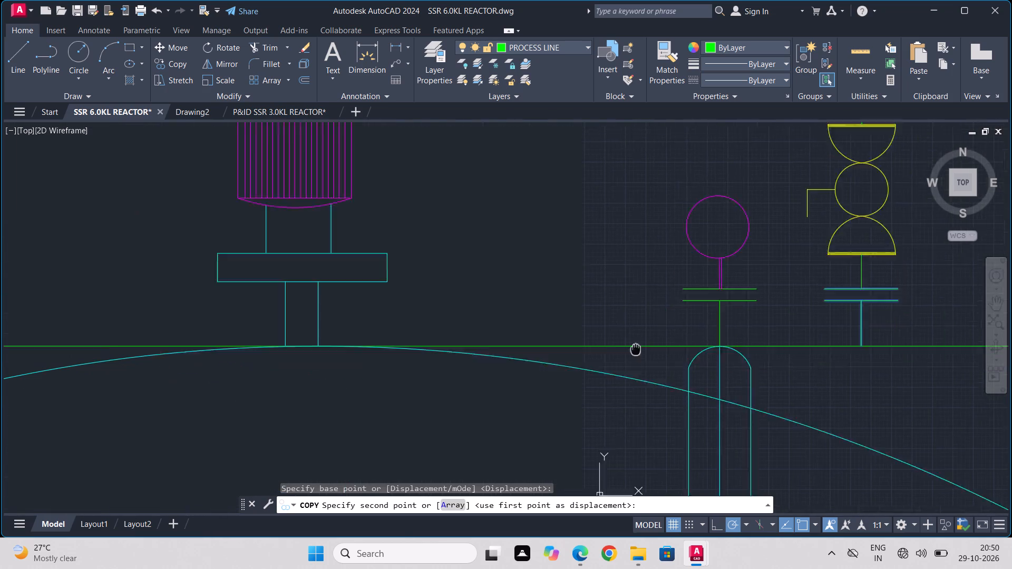
middle_drag(698, 336, 754, 323)
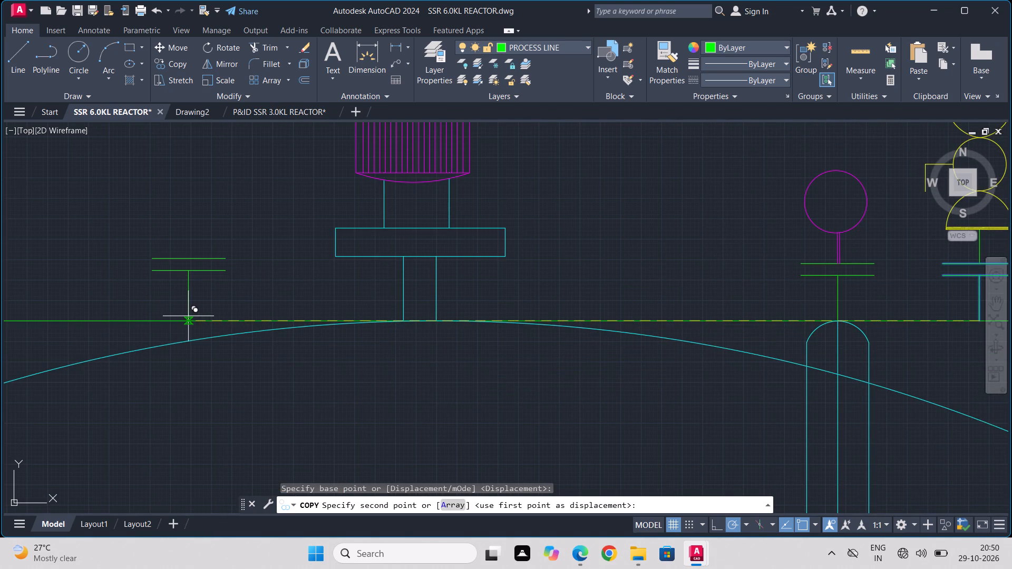
middle_drag(188, 316, 441, 362)
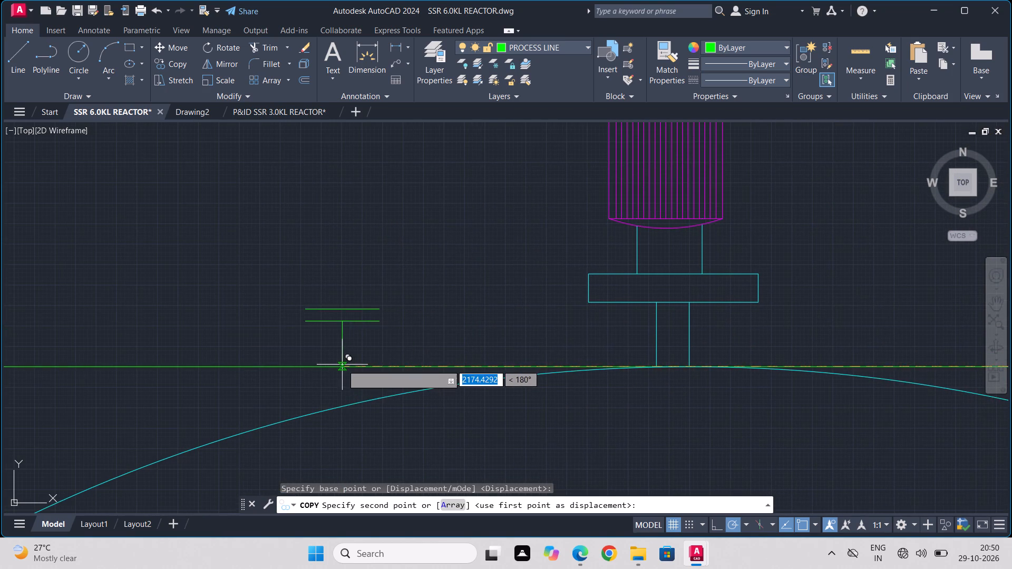
click(346, 367)
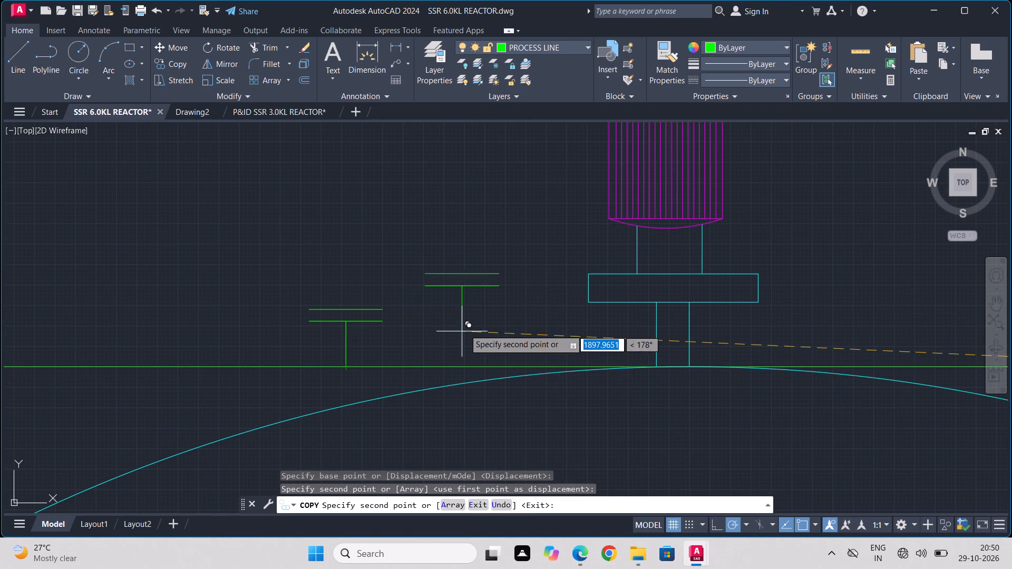
click(217, 366)
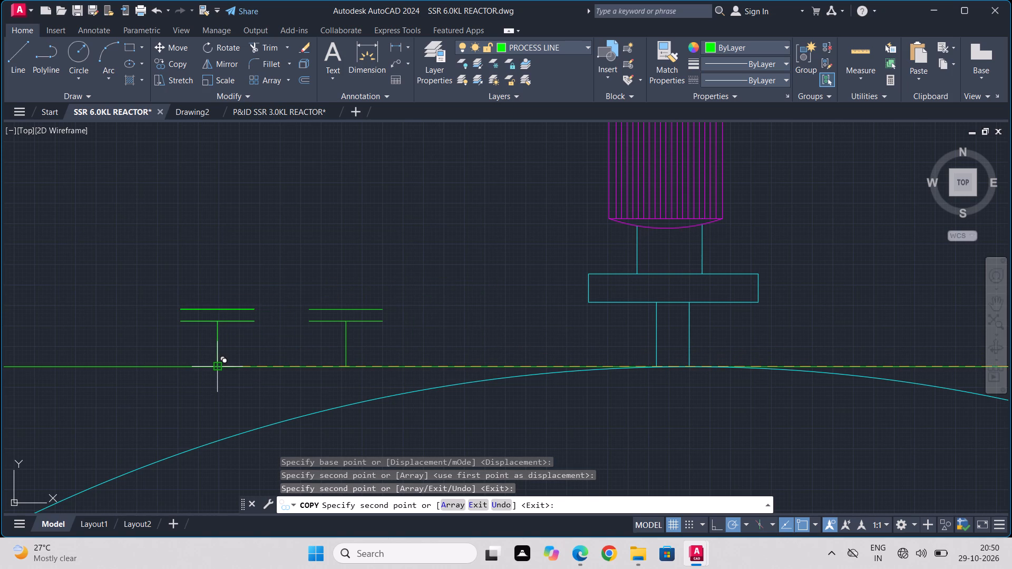
middle_drag(217, 366, 634, 353)
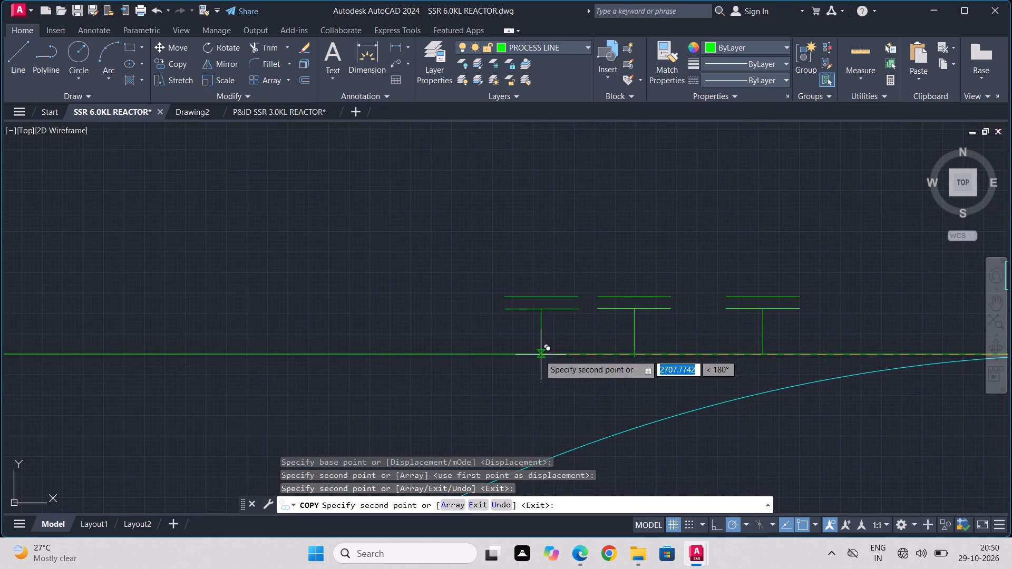
click(504, 355)
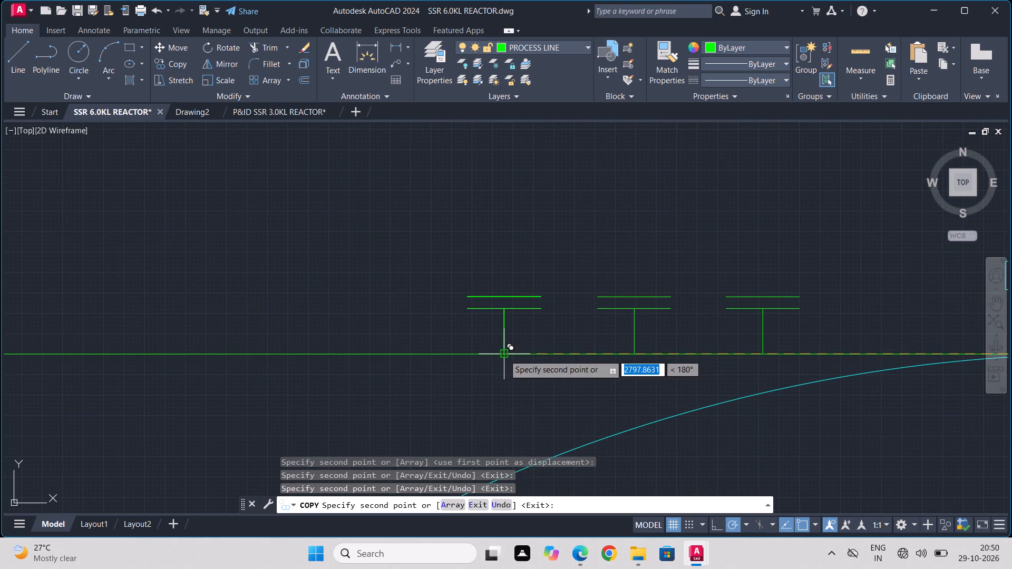
click(367, 353)
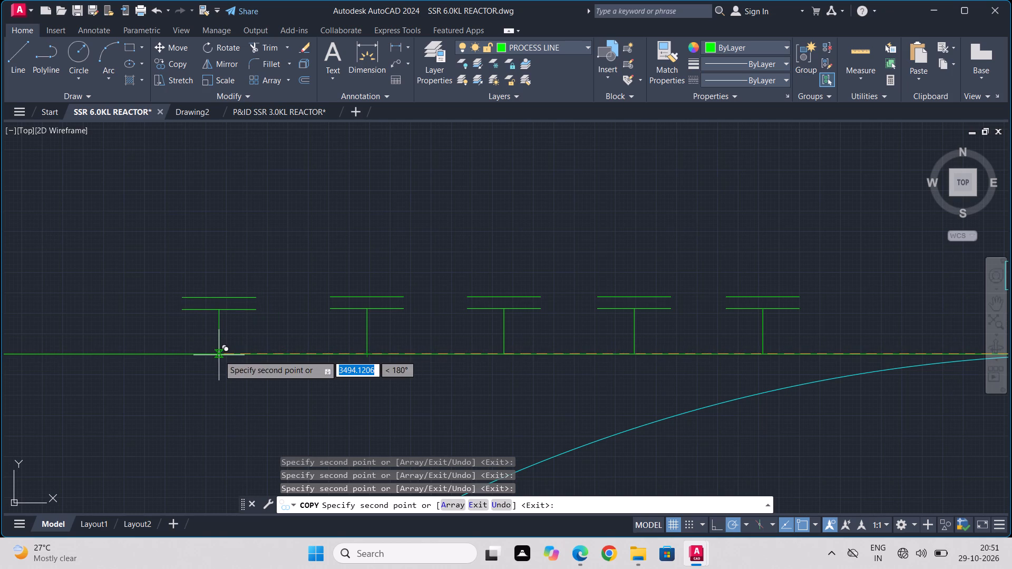
click(218, 355)
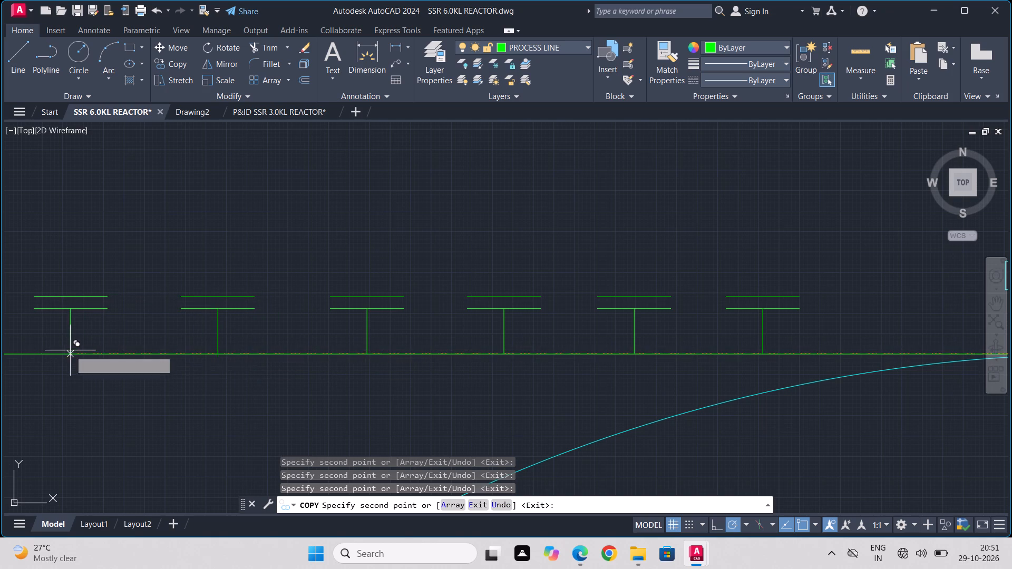
click(64, 354)
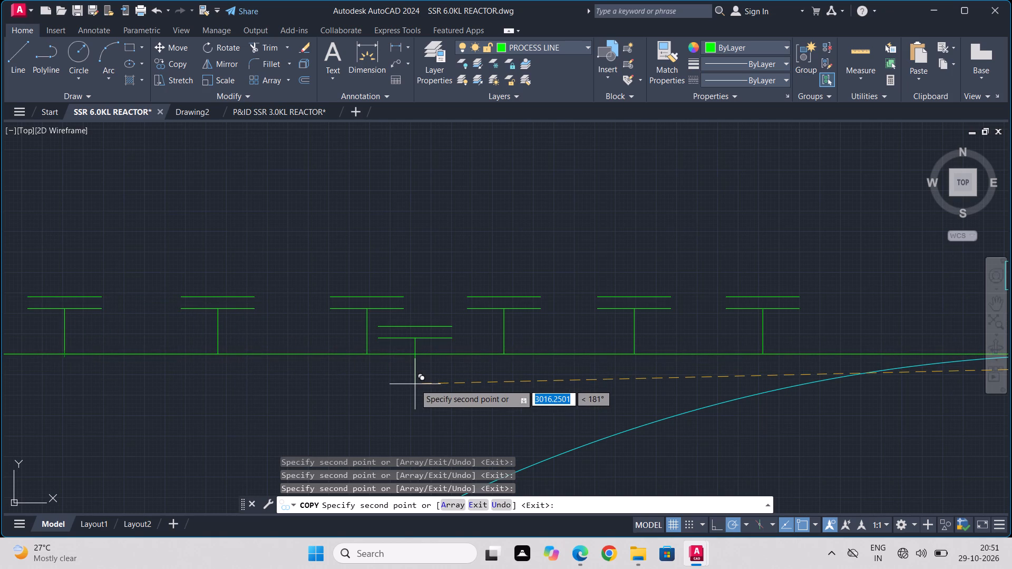
key(Escape)
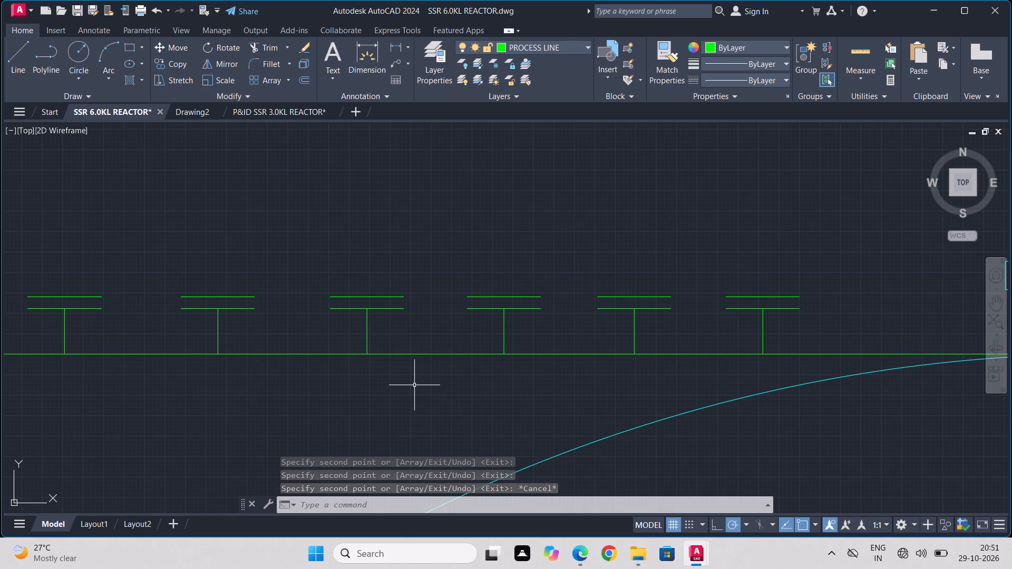
scroll(594, 269, down, 1)
scroll(654, 252, down, 3)
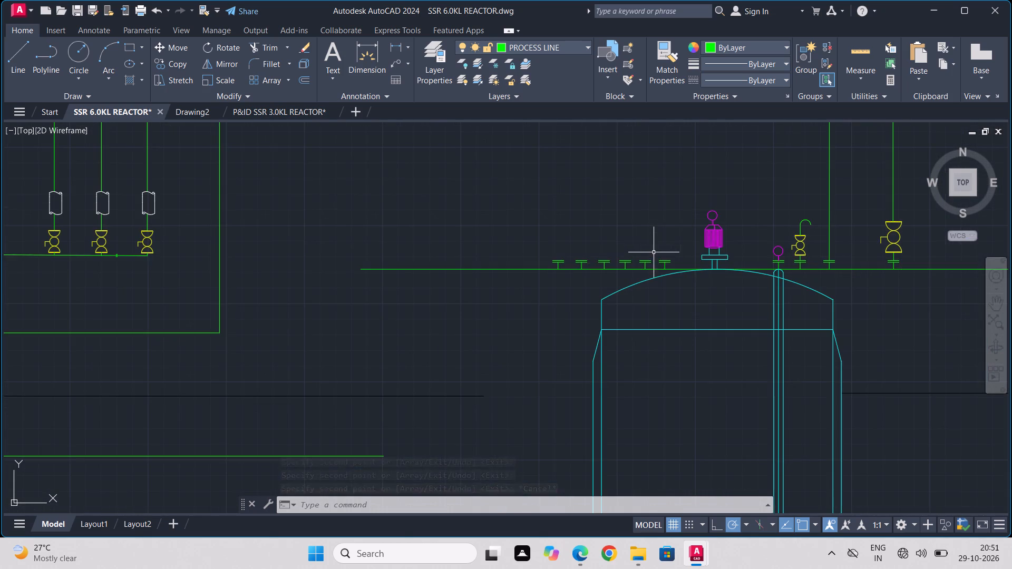
Draw a line about 24027 long straight up from the nozzle flange nearest the agitator, and connect it horizontally to the uppermost left-hand process line's end.
middle_drag(664, 242, 441, 411)
scroll(434, 404, down, 4)
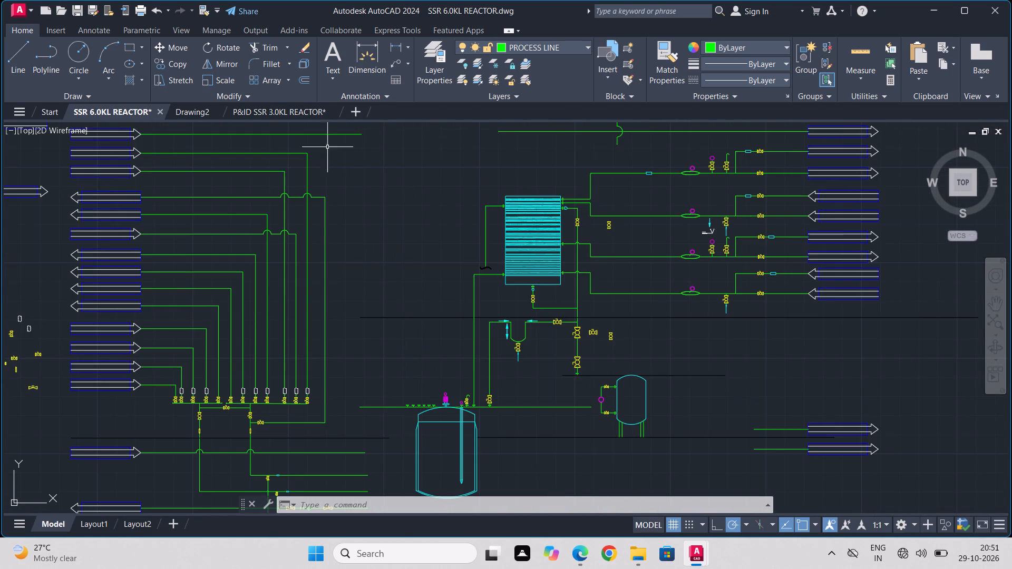
scroll(372, 214, down, 2)
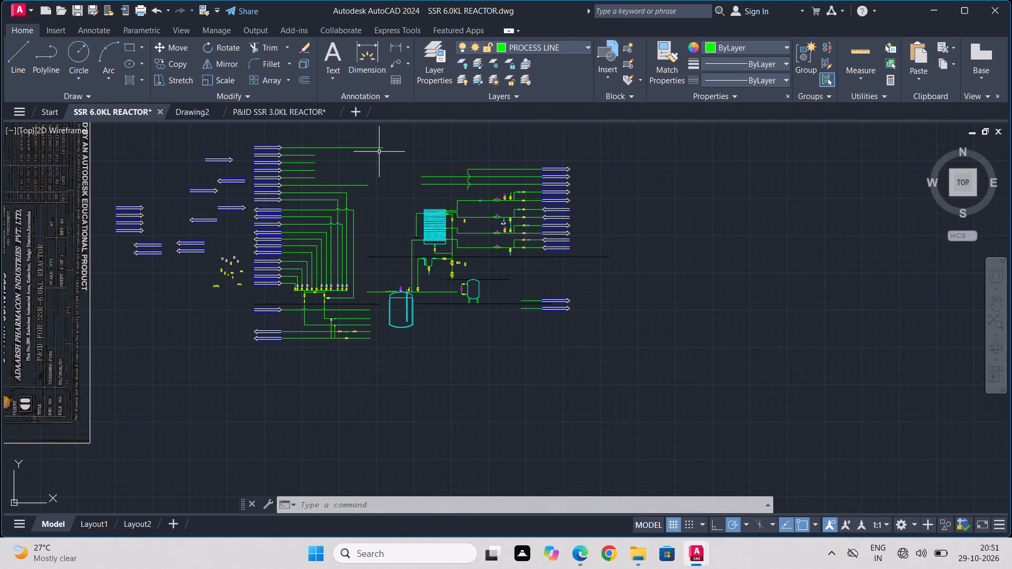
scroll(390, 308, up, 5)
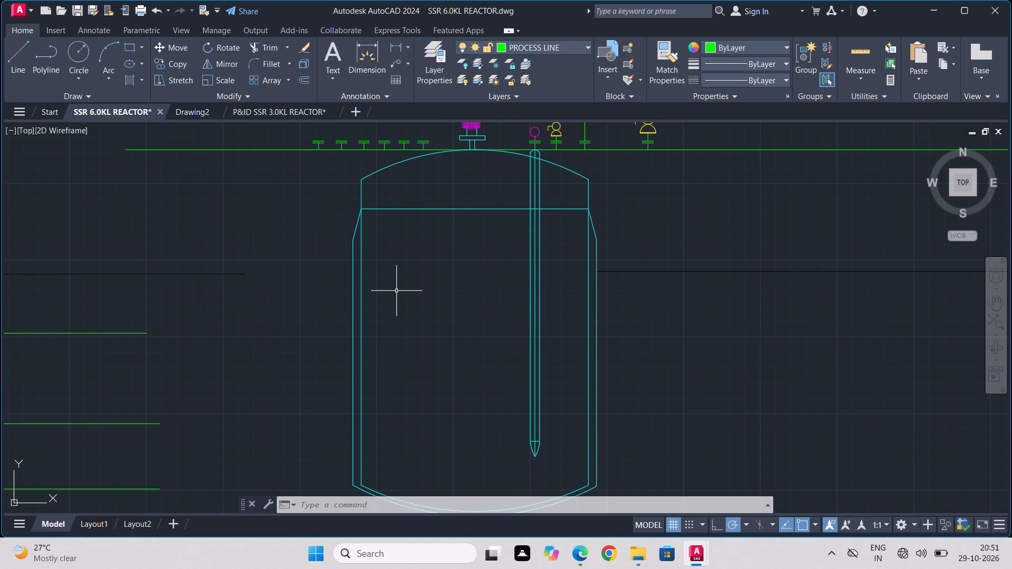
key(l)
key(Return)
middle_drag(412, 229, 387, 489)
scroll(398, 397, up, 1)
scroll(398, 397, down, 1)
scroll(398, 397, up, 4)
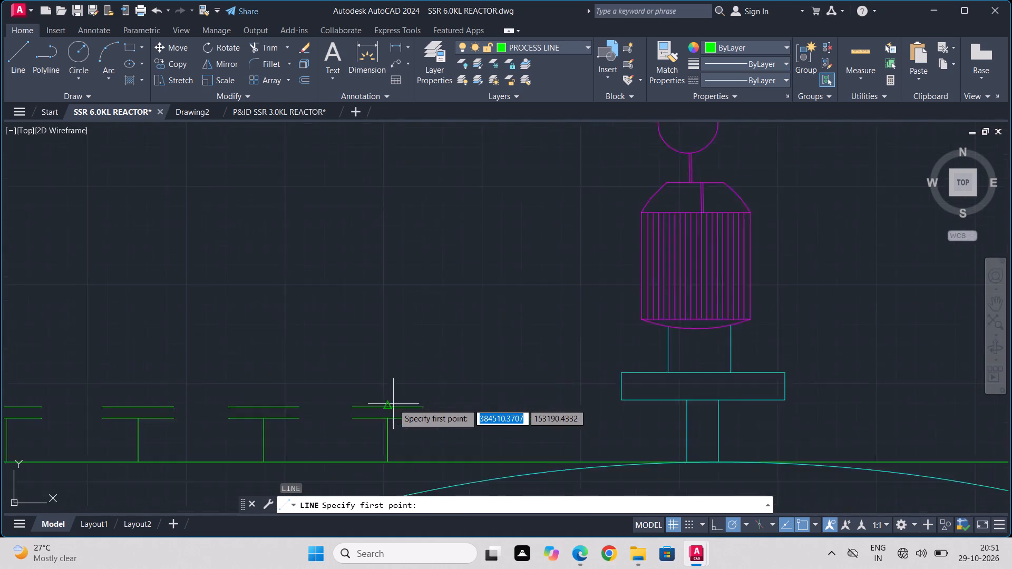
scroll(393, 404, up, 1)
click(383, 413)
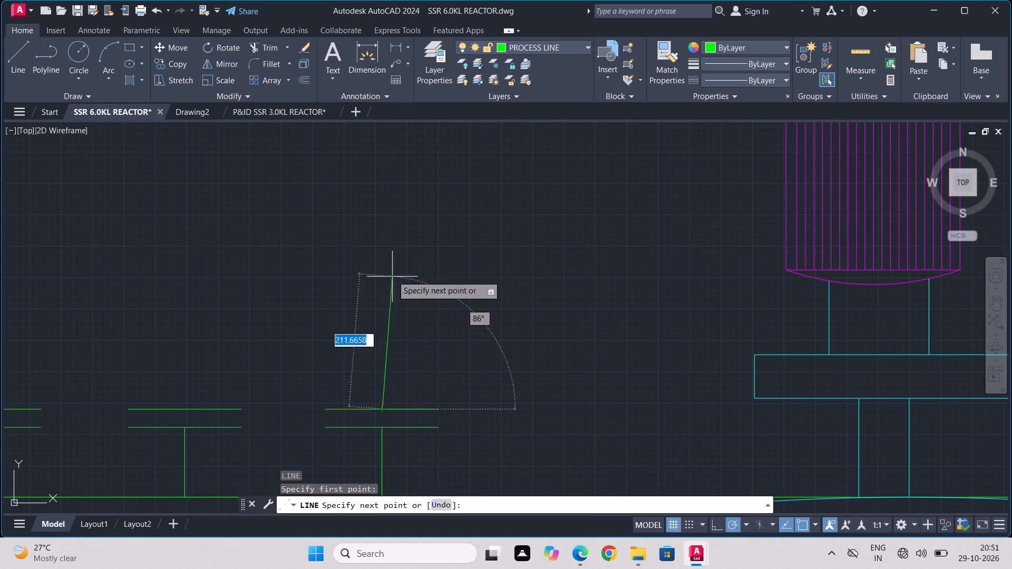
scroll(392, 274, down, 2)
scroll(391, 154, down, 2)
middle_drag(391, 154, 353, 433)
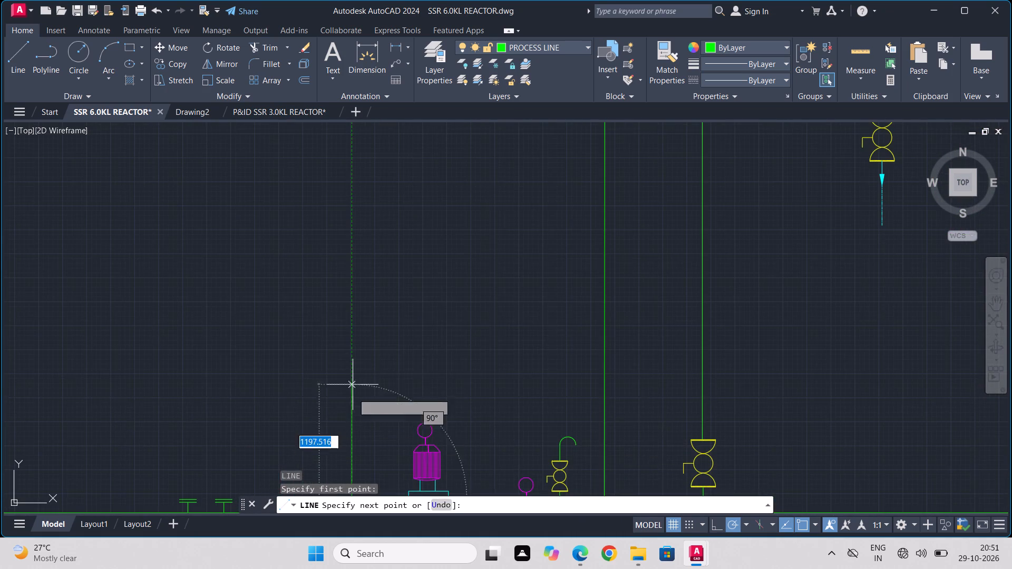
middle_drag(351, 159, 340, 483)
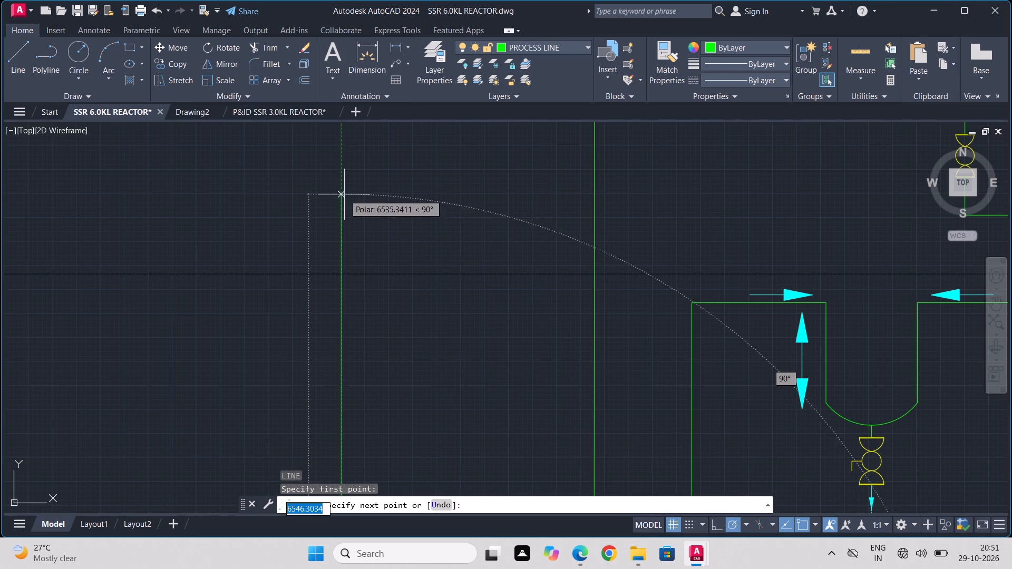
middle_drag(344, 185, 314, 541)
middle_drag(313, 194, 316, 210)
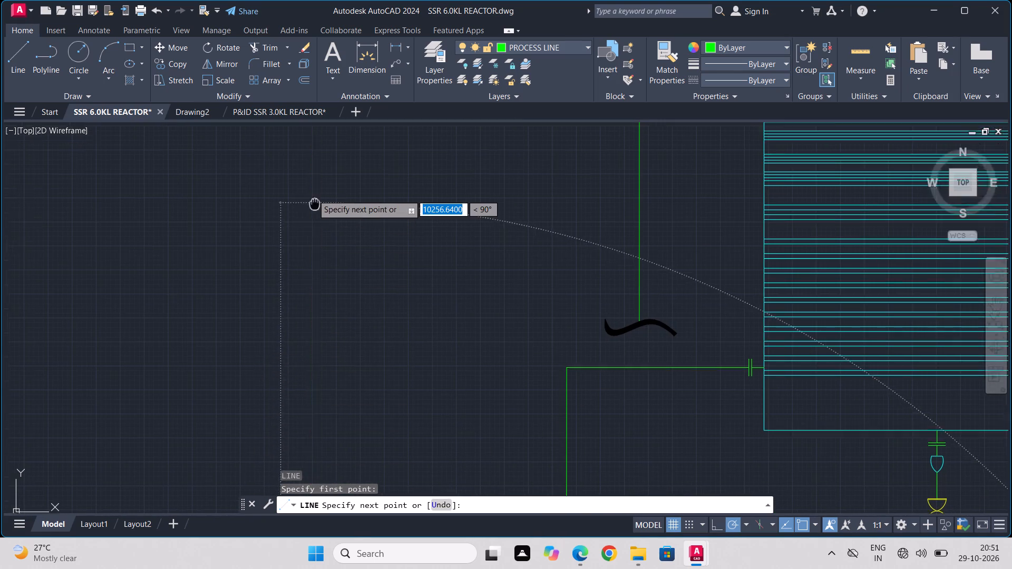
middle_drag(316, 210, 317, 501)
middle_drag(317, 215, 315, 538)
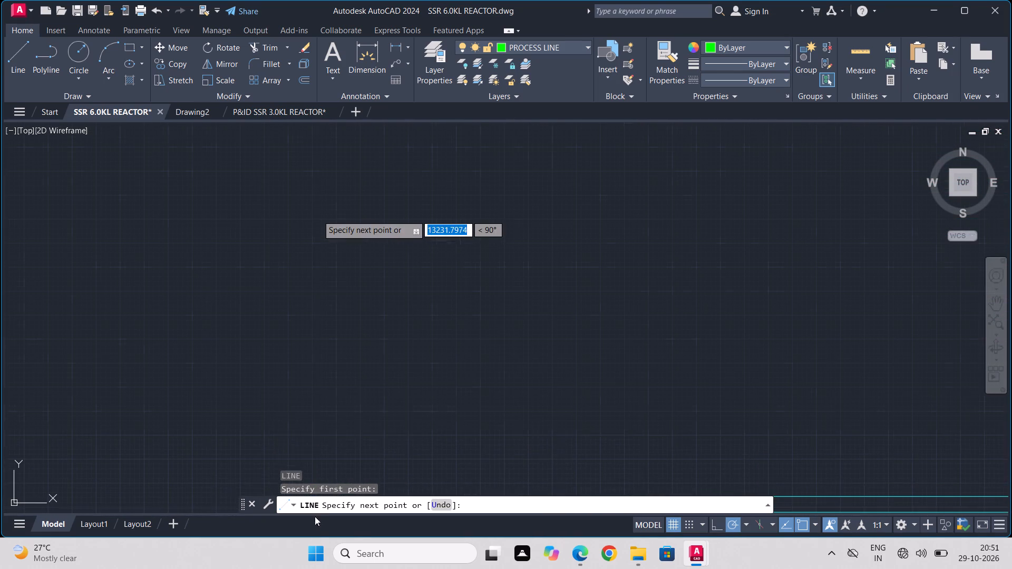
scroll(315, 280, down, 4)
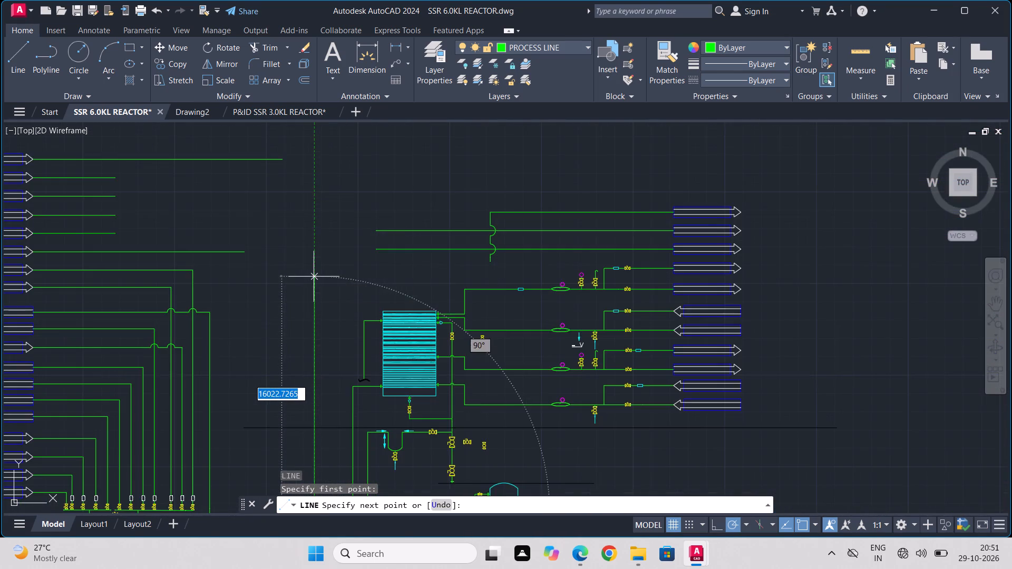
middle_drag(314, 277, 315, 429)
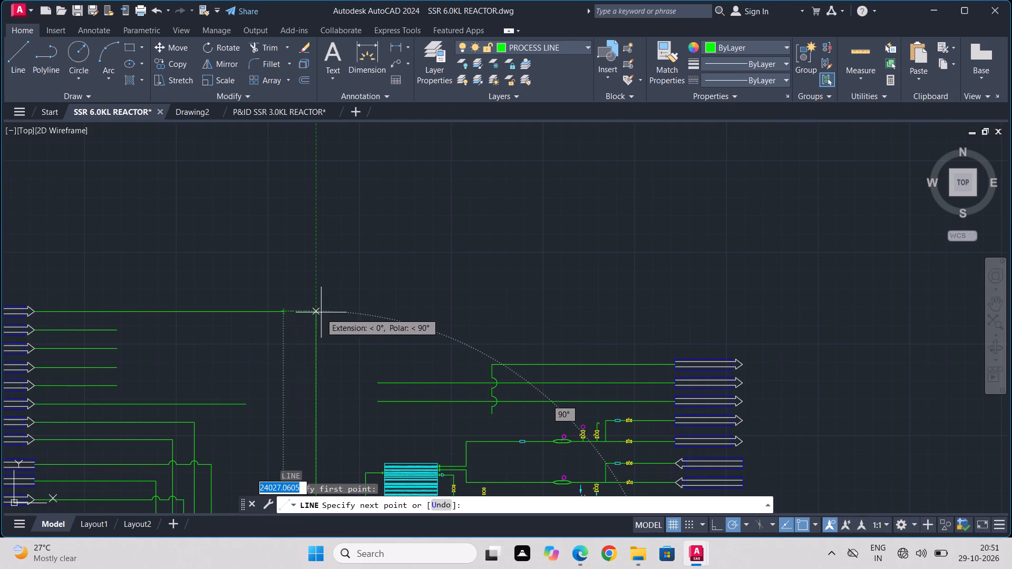
click(321, 312)
click(286, 311)
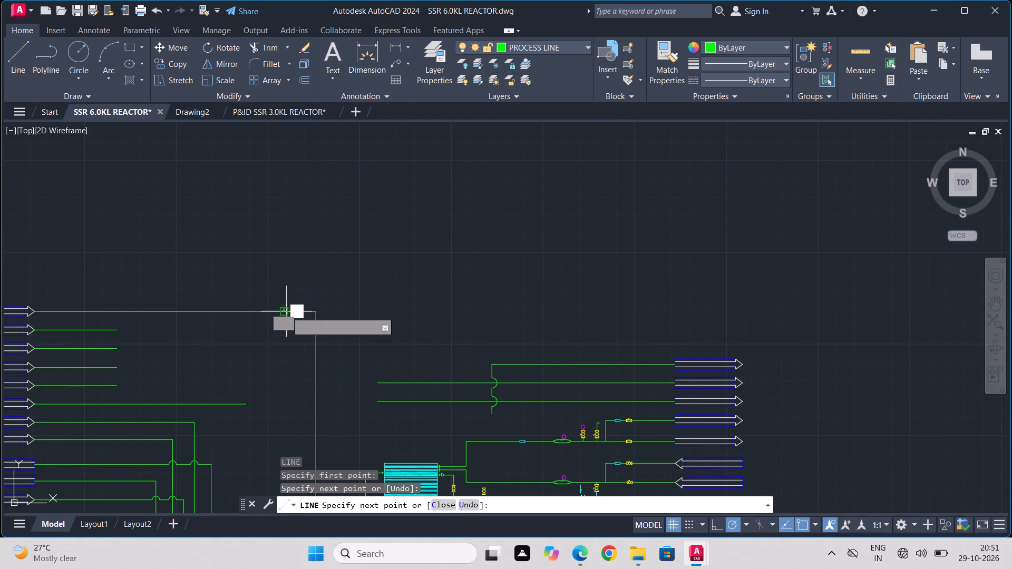
key(Escape)
Join the uppermost left-hand process line with the new horizontal and vertical segments into one polyline.
drag(332, 292, 323, 306)
click(258, 389)
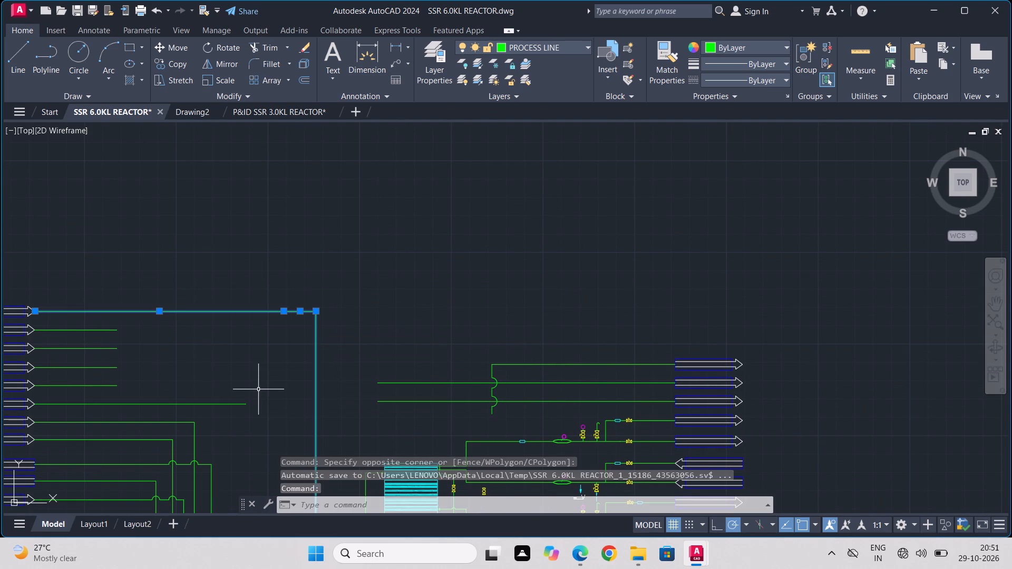
text(joi)
click(277, 421)
scroll(323, 396, down, 2)
middle_drag(323, 401, 368, 250)
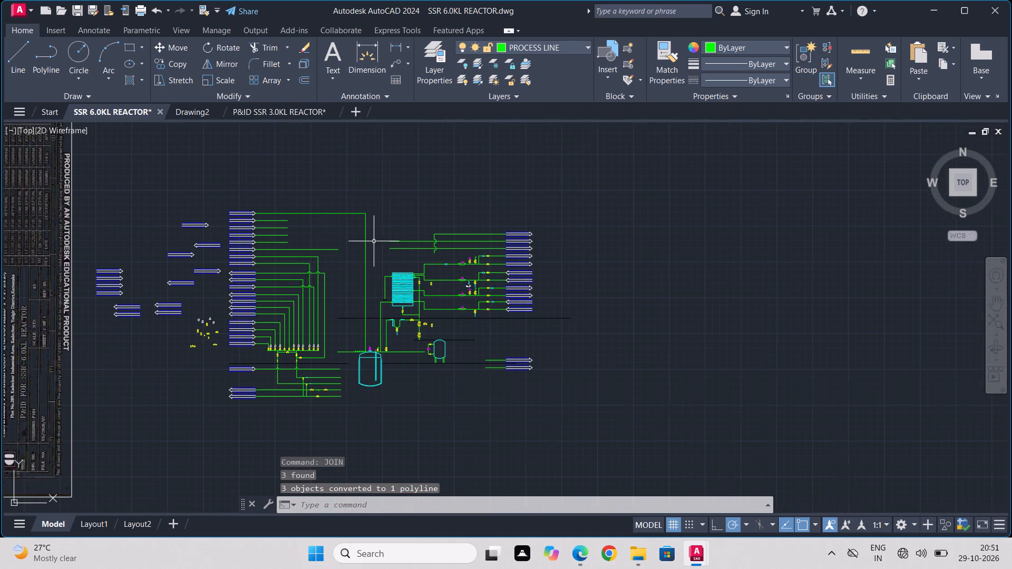
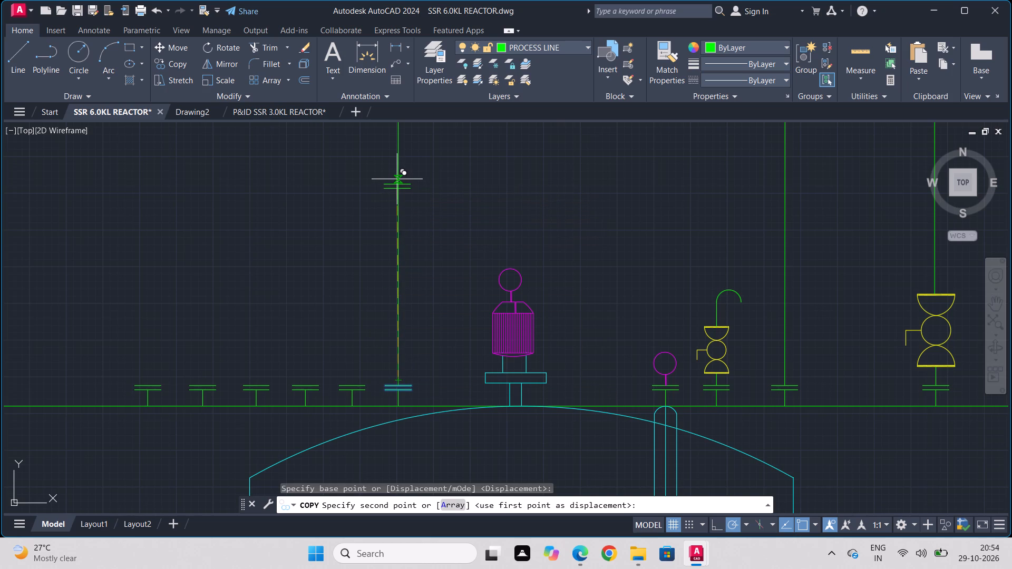
Copy the nozzle flange pair straight up onto the vertical process line nearest the agitator, above the agitator motor's level.
scroll(397, 179, up, 3)
scroll(387, 194, down, 2)
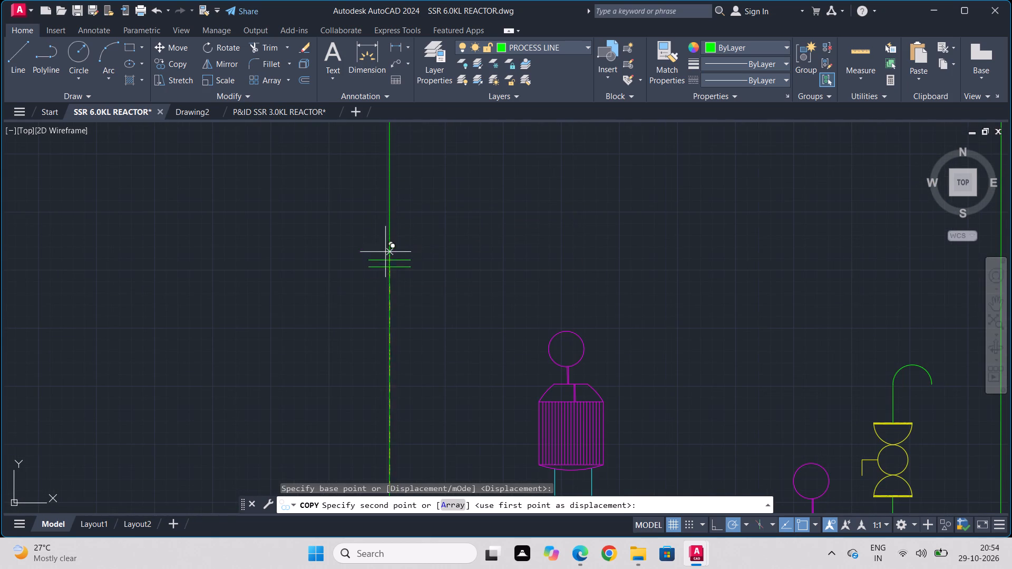
middle_drag(385, 266, 396, 208)
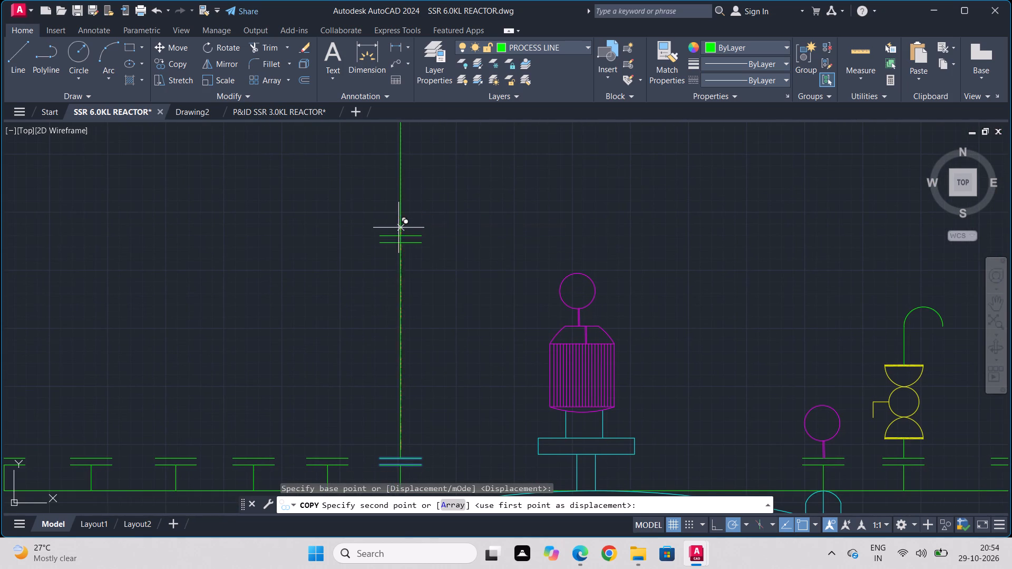
click(401, 208)
key(Escape)
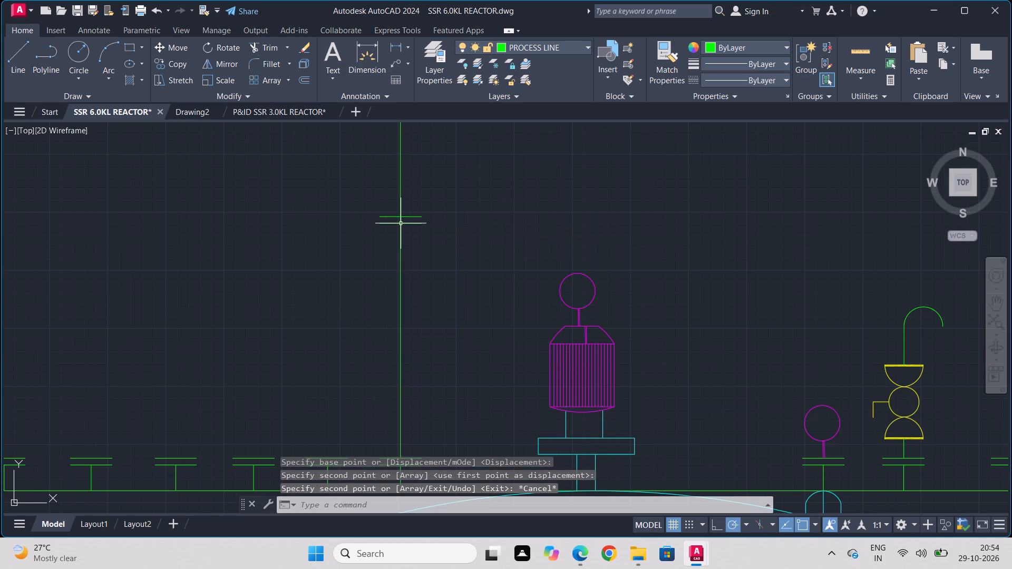
Move the upper line of the copied flange pair slightly up the vertical process line to widen the gap.
scroll(401, 223, up, 2)
click(370, 204)
drag(369, 203, 364, 212)
click(364, 212)
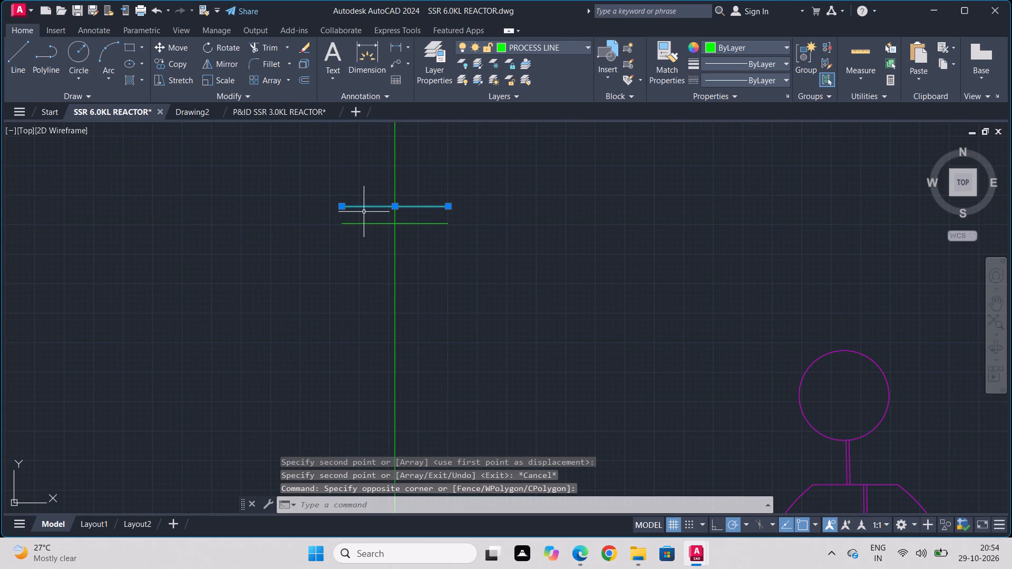
click(179, 46)
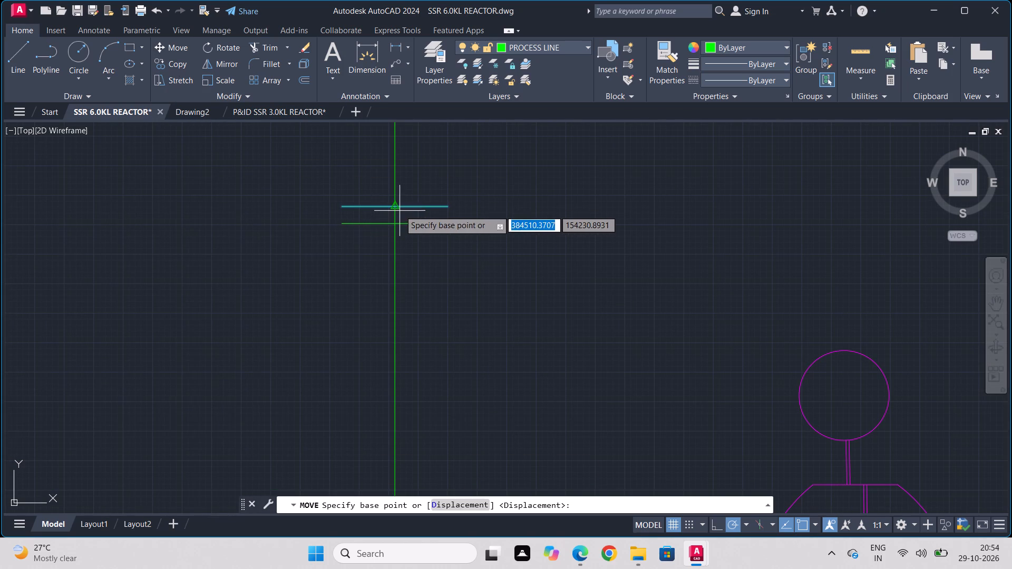
click(395, 209)
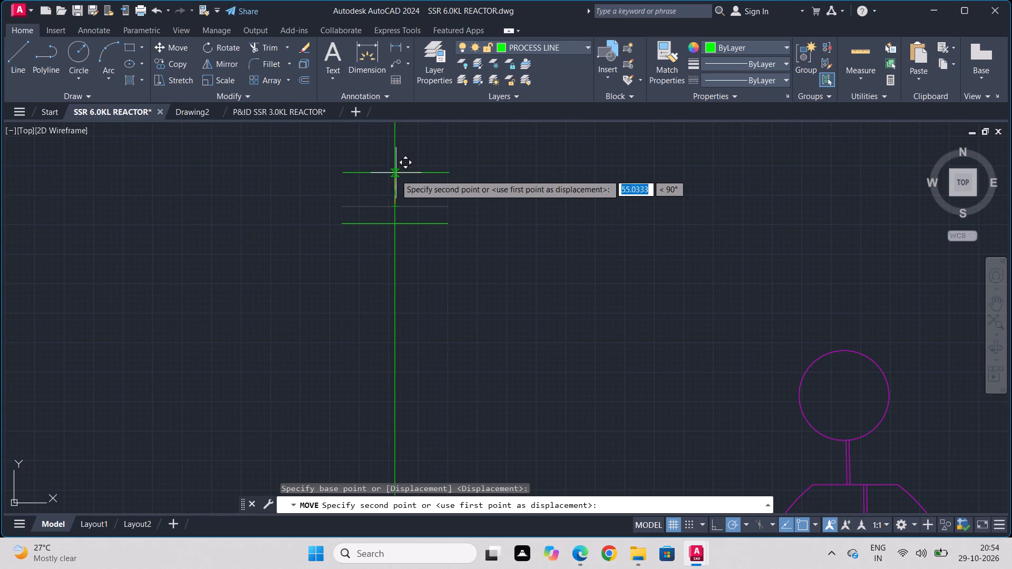
click(395, 184)
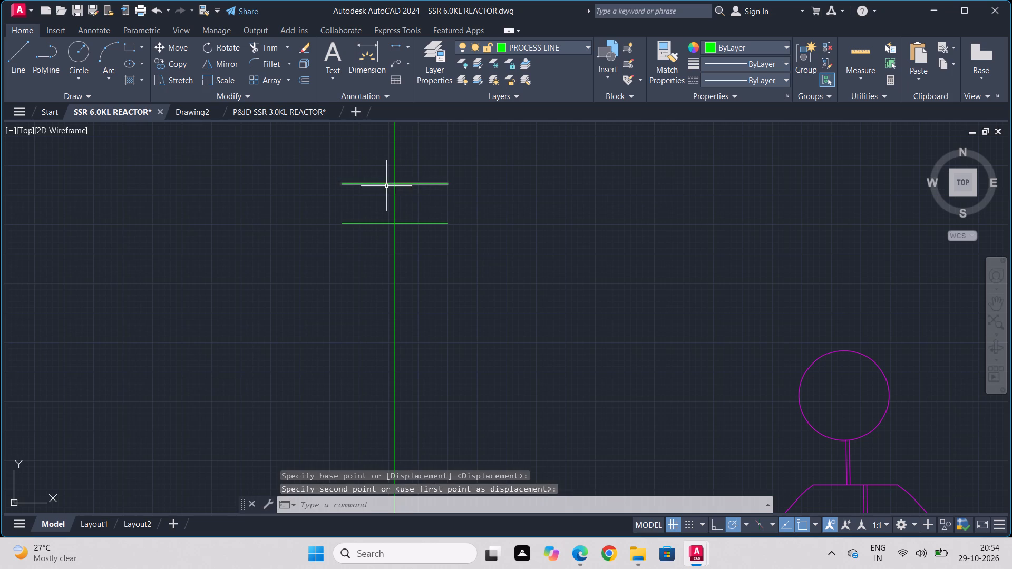
Copy the upper flange line about 43 straight down between the pair, and shift the copy slightly upward.
click(383, 187)
click(381, 181)
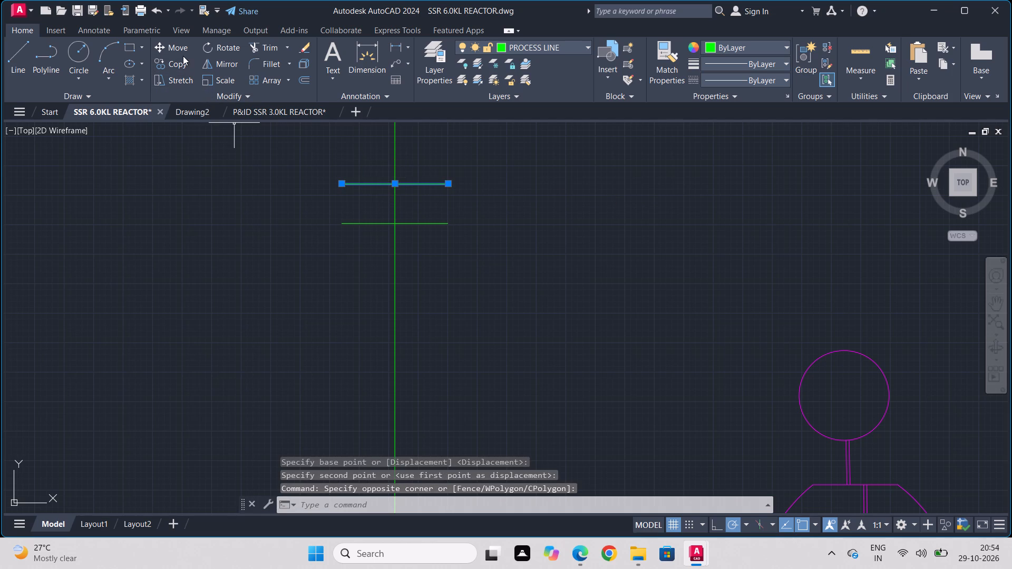
click(178, 65)
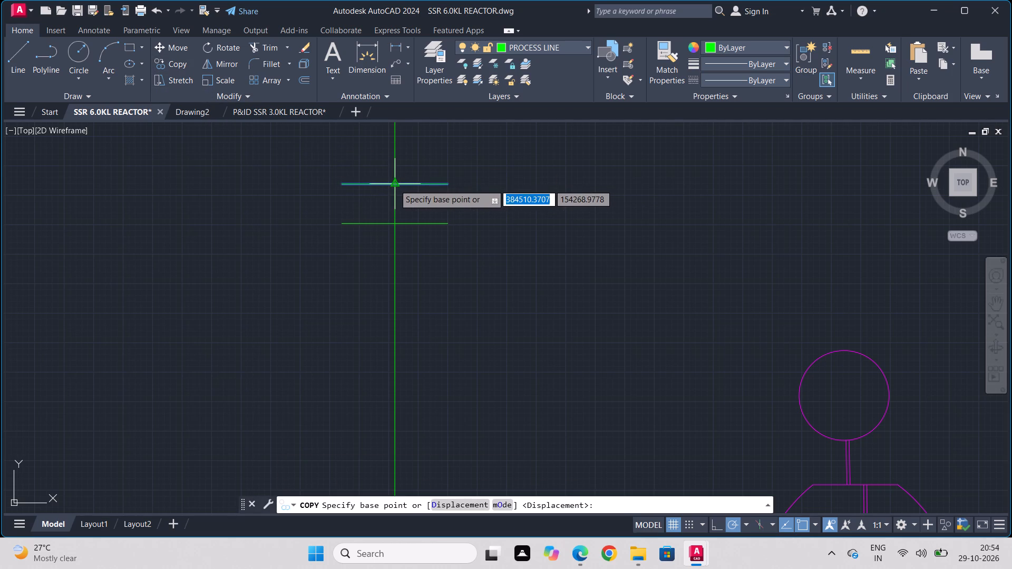
click(394, 184)
click(395, 209)
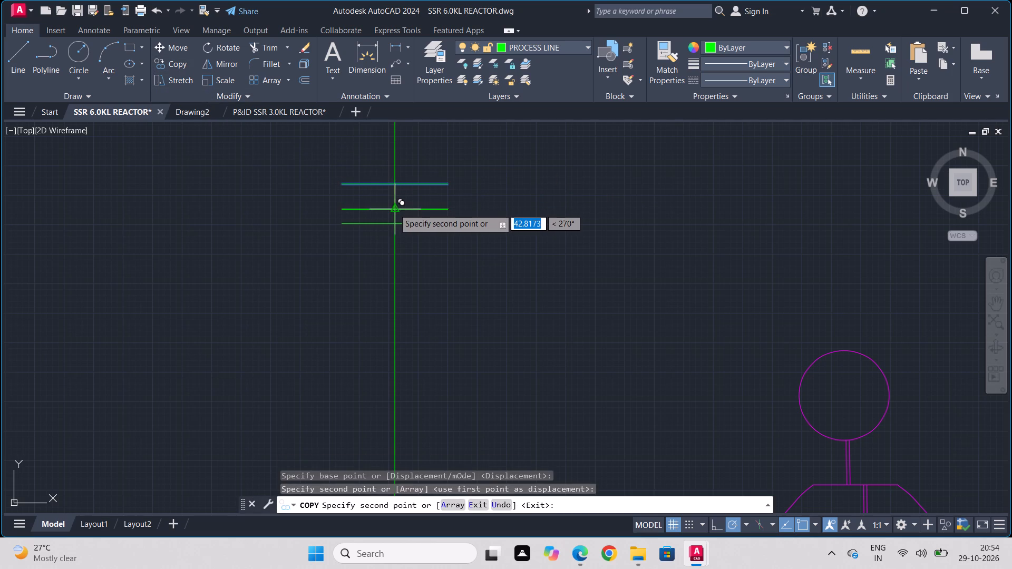
key(Escape)
click(378, 210)
click(172, 54)
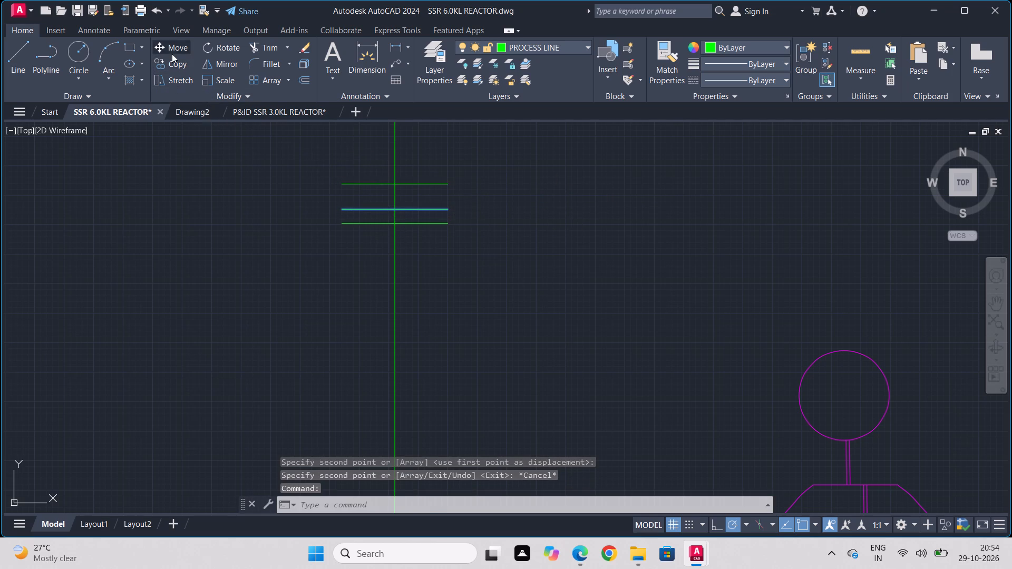
click(395, 209)
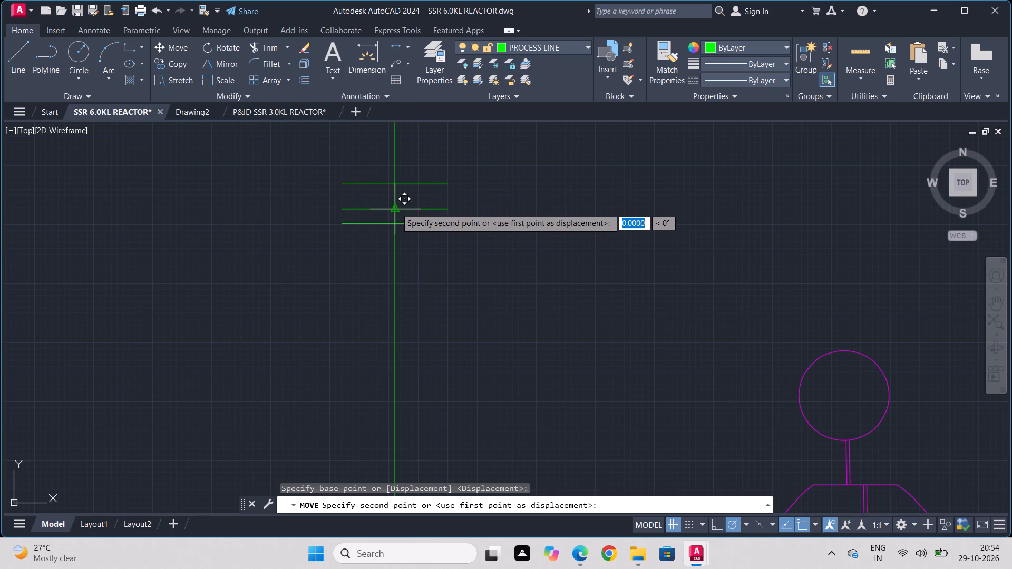
scroll(395, 207, up, 3)
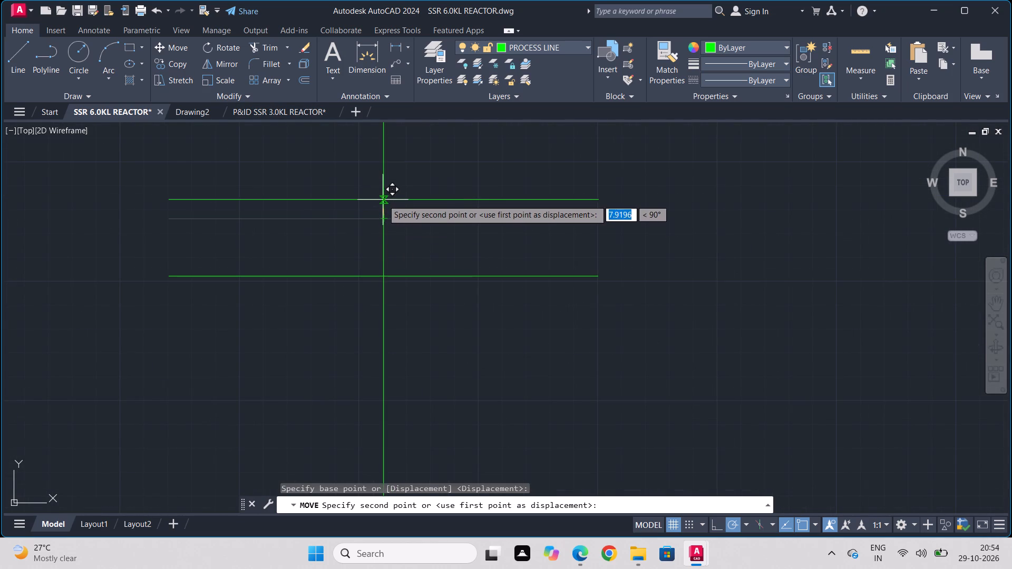
click(384, 191)
Draw a small circle where the middle flange line crosses the vertical line, and trim both to leave an upper half-circle bump.
key(c)
key(Return)
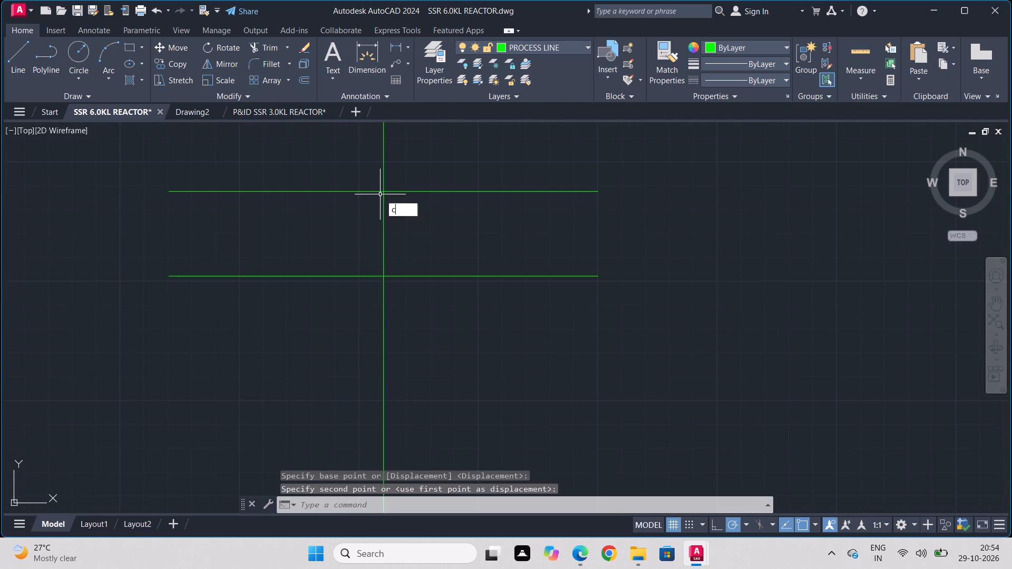
click(380, 194)
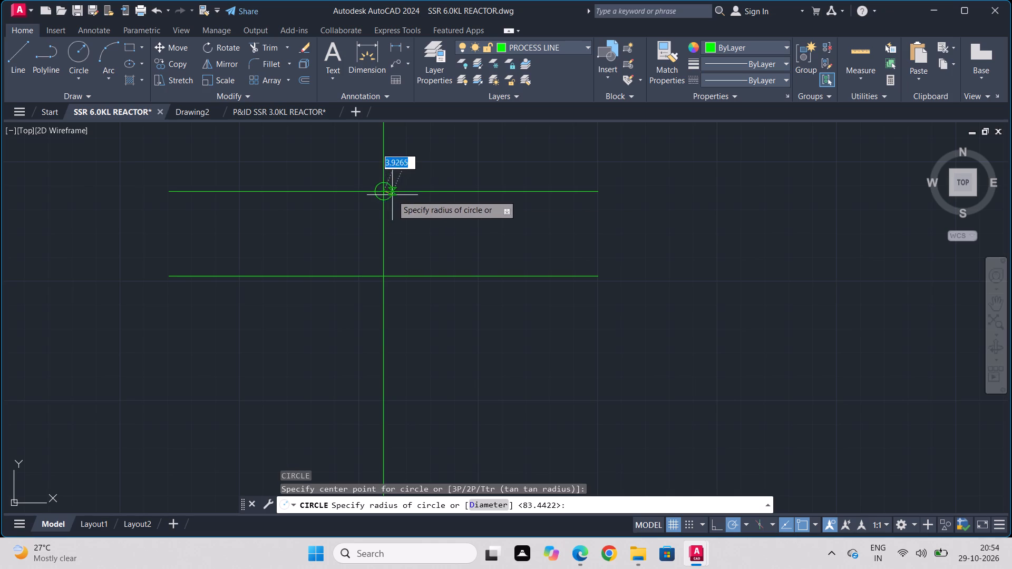
click(413, 191)
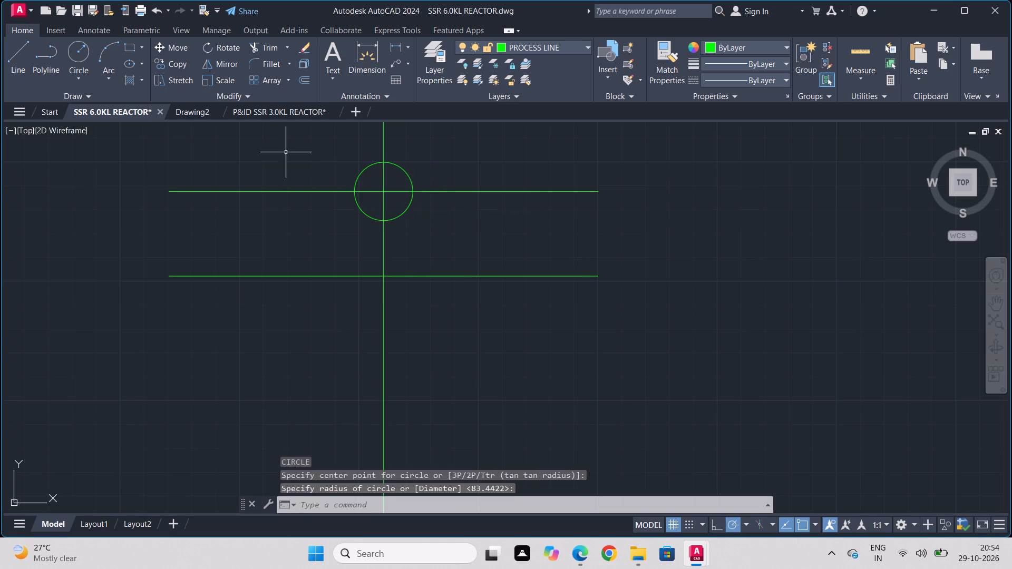
text(tr)
key(Return)
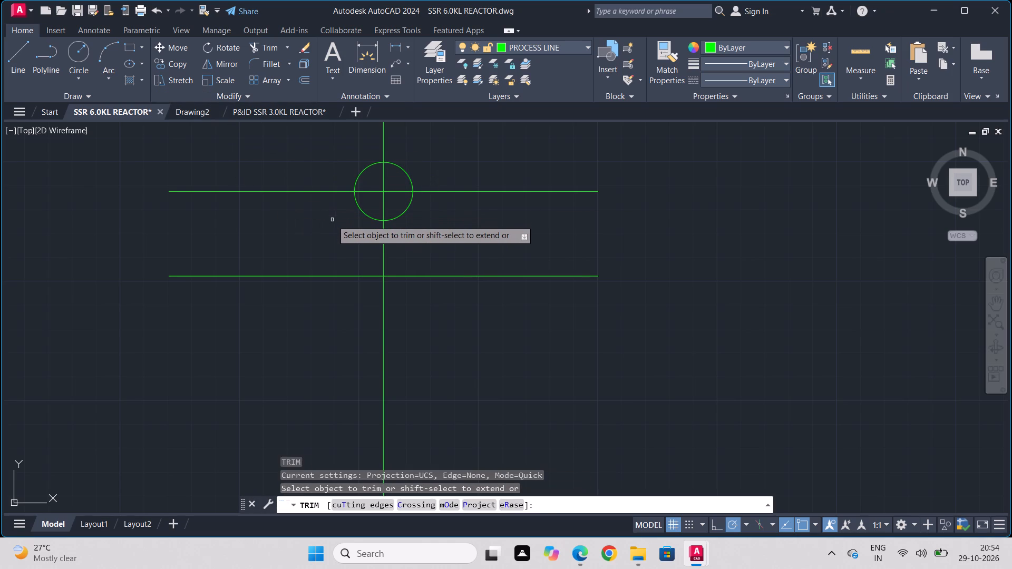
drag(345, 223, 372, 186)
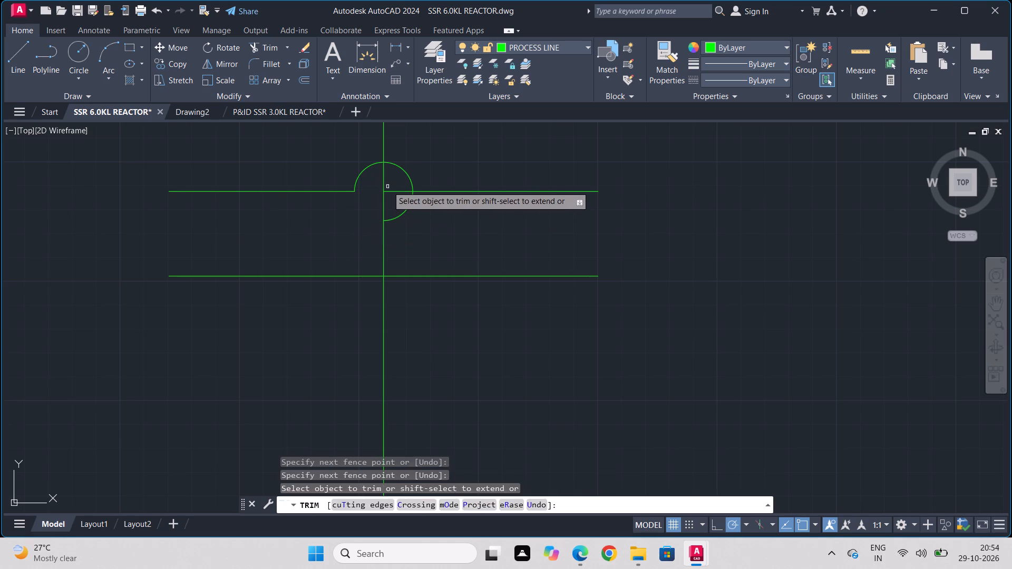
drag(388, 185, 438, 256)
scroll(462, 238, down, 2)
scroll(576, 239, down, 1)
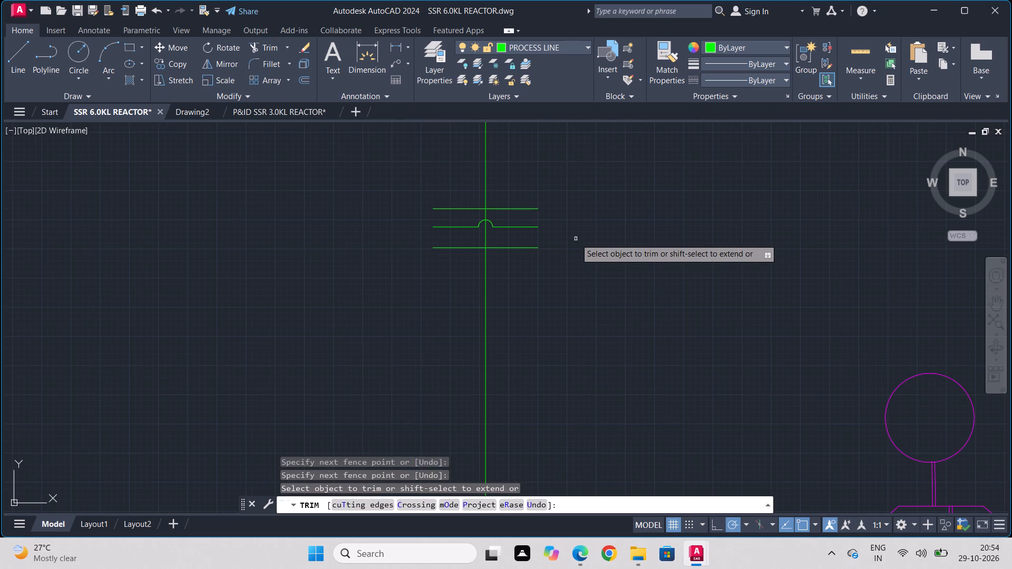
key(Escape)
Move the lowest flange line slightly up, closer to the middle line with the half-circle bump.
drag(508, 261, 507, 244)
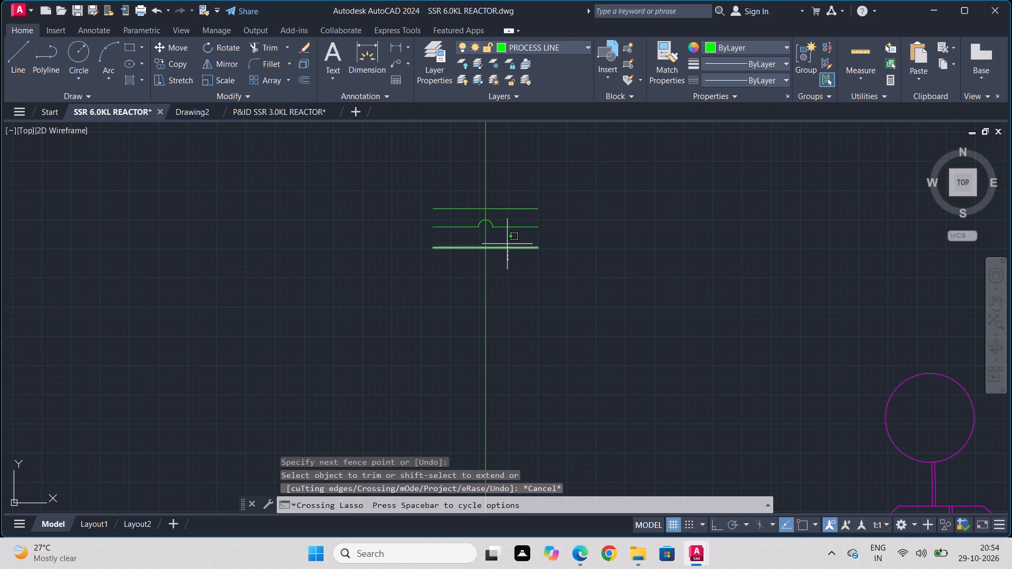
click(173, 46)
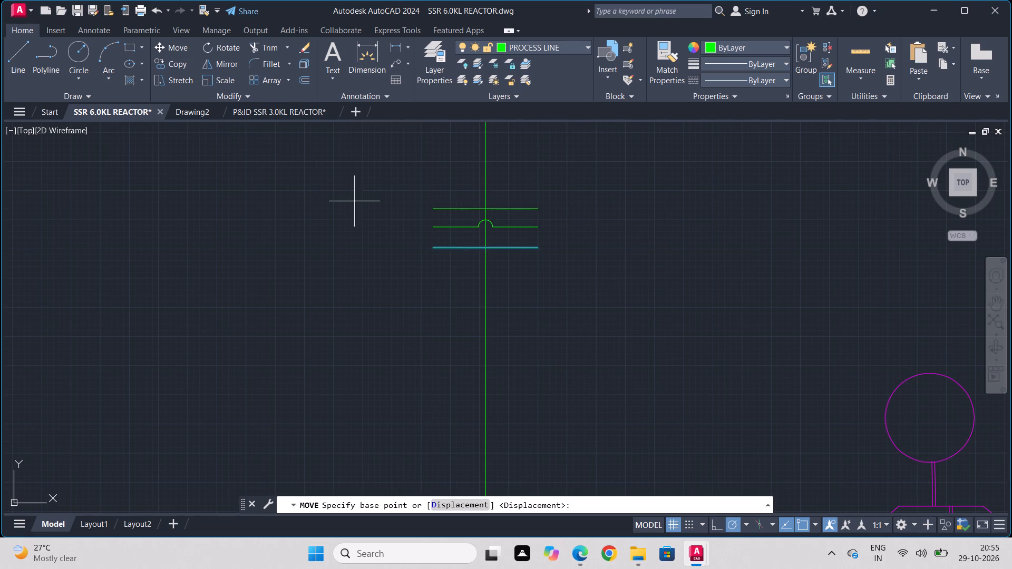
scroll(436, 241, up, 2)
click(552, 256)
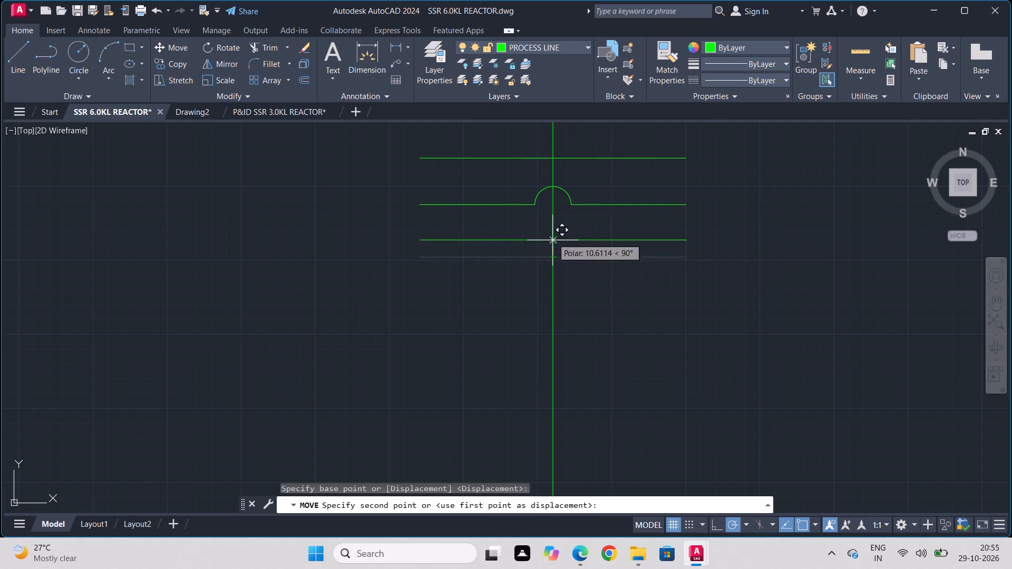
click(552, 235)
scroll(666, 313, down, 1)
key(Escape)
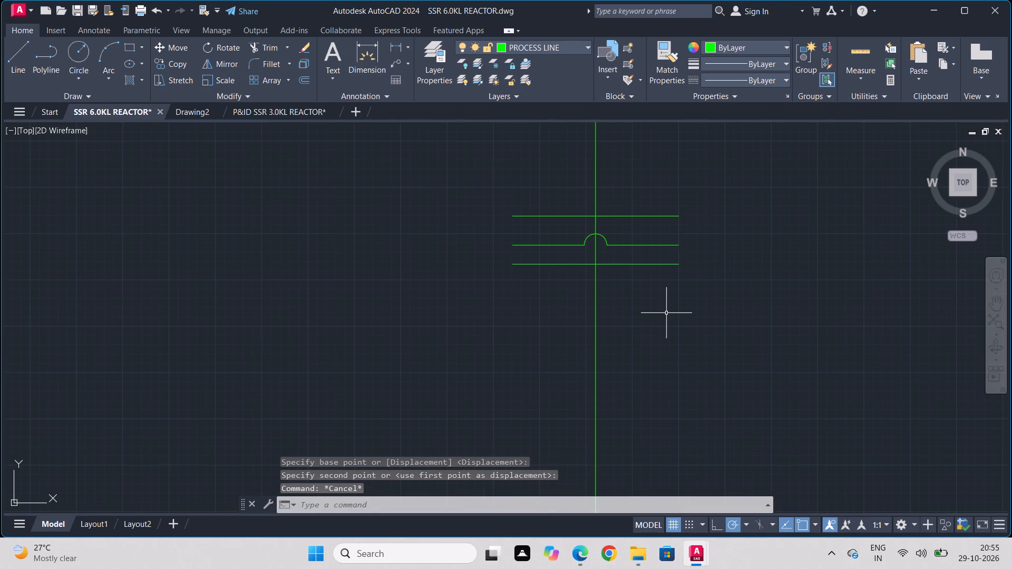
Draw a branch from the vertical process line just below the new fitting, running horizontally toward the agitator with a short upturned end.
scroll(666, 313, down, 3)
middle_drag(659, 320, 365, 270)
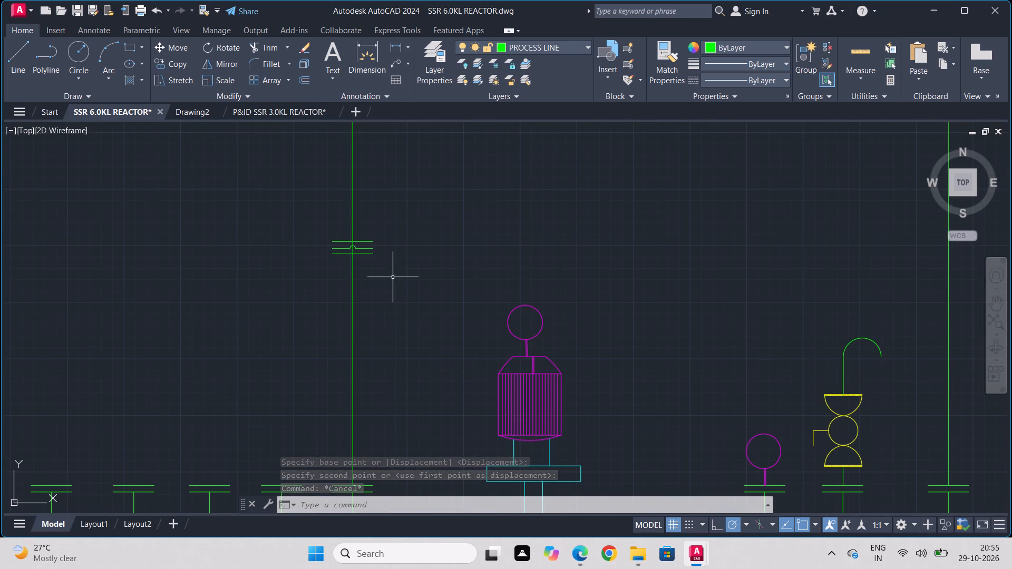
key(l)
key(Return)
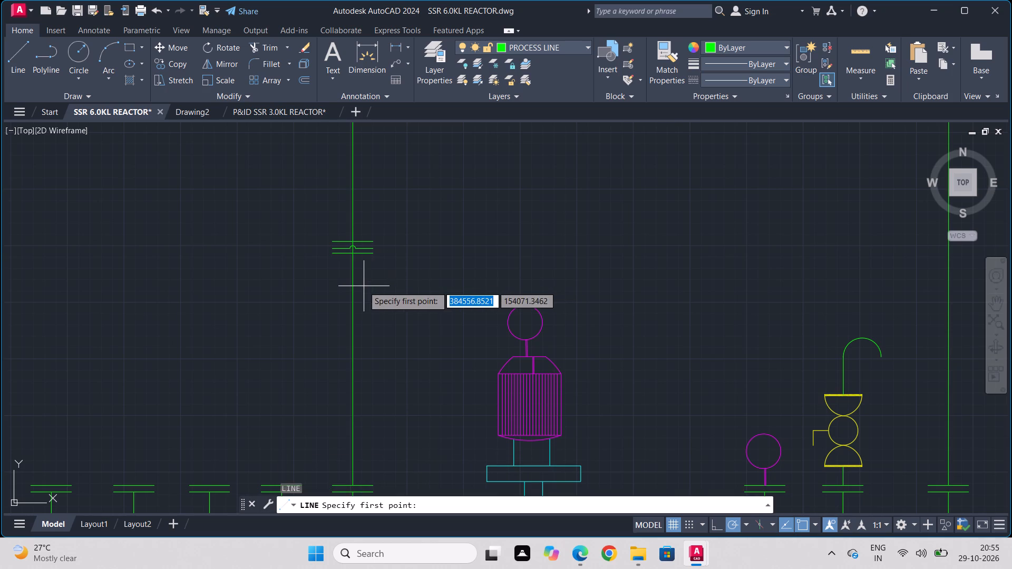
click(353, 284)
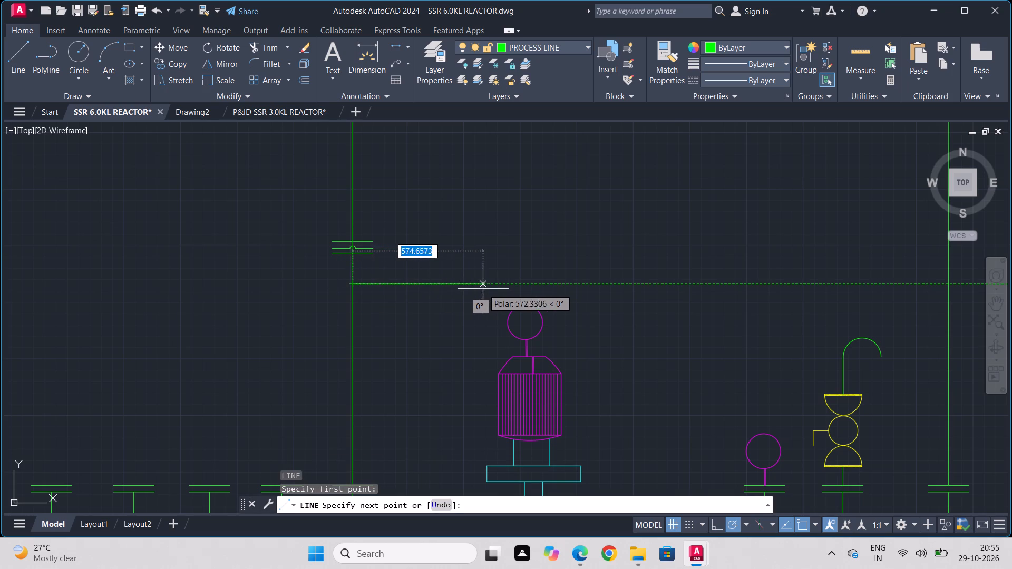
click(455, 283)
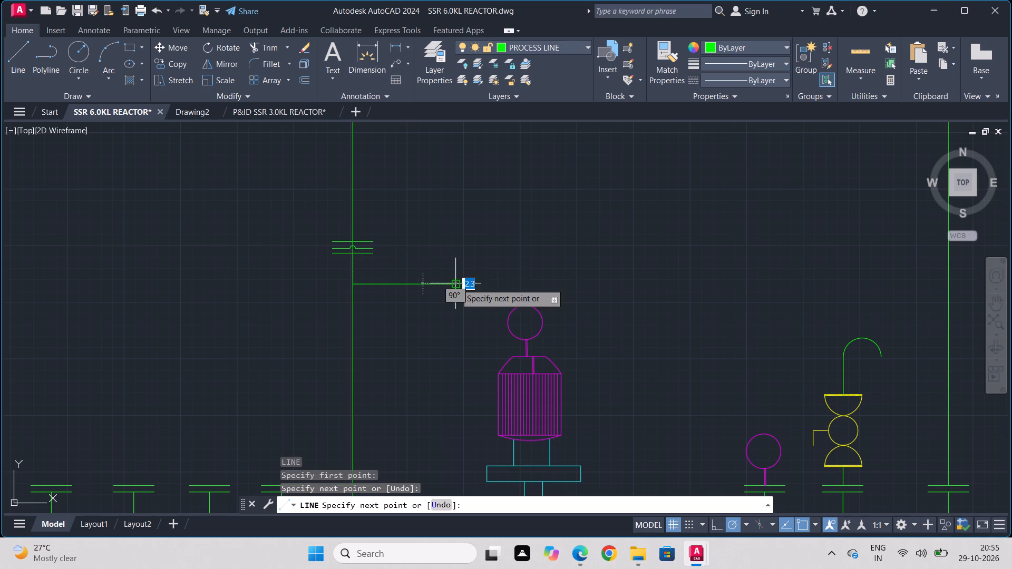
click(455, 267)
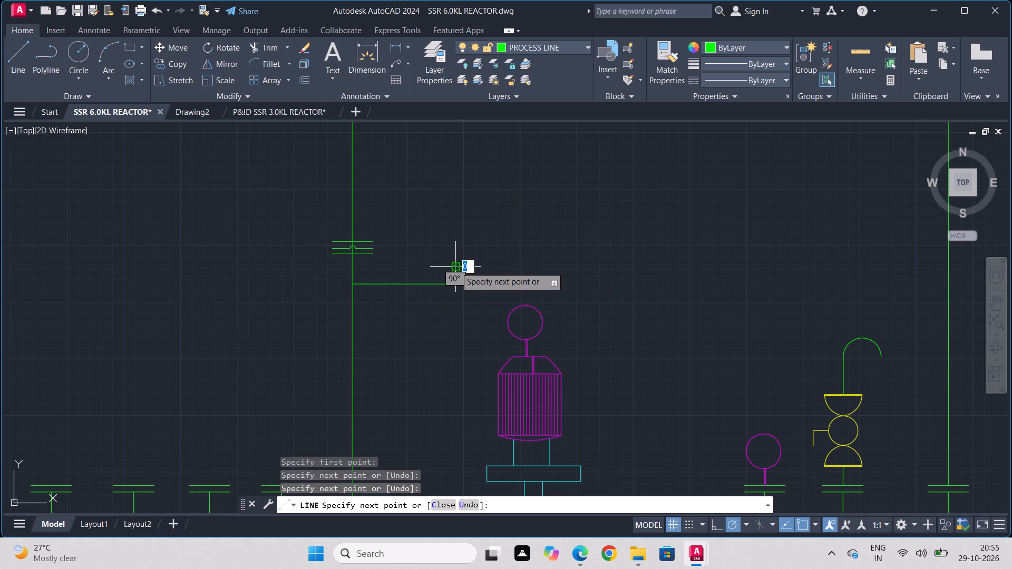
key(Escape)
Copy the small yellow valve with its handle from the vent nozzle onto the upturned end of the new branch line.
scroll(459, 269, down, 1)
scroll(695, 357, up, 3)
middle_drag(695, 357, 584, 243)
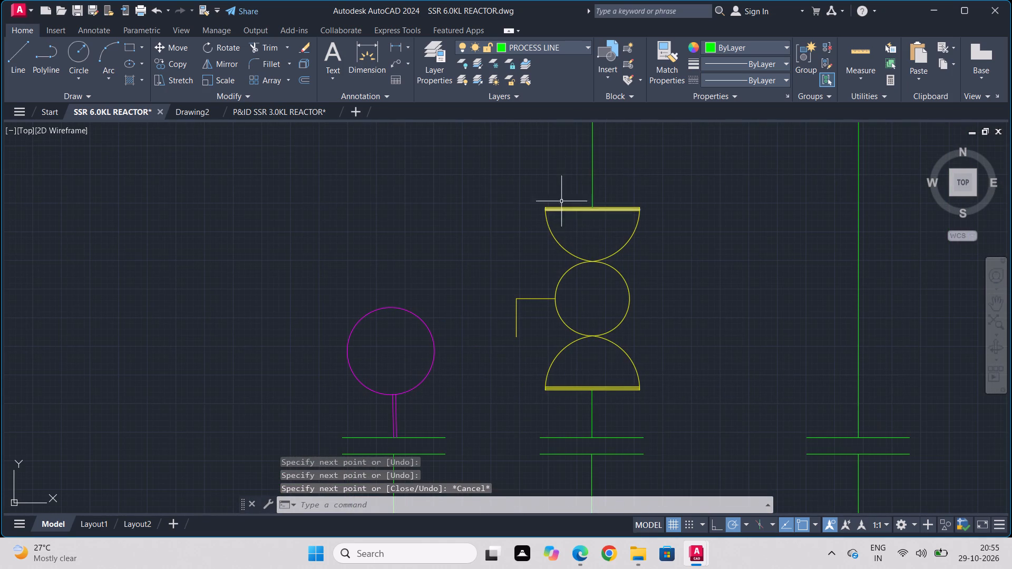
click(576, 194)
click(505, 395)
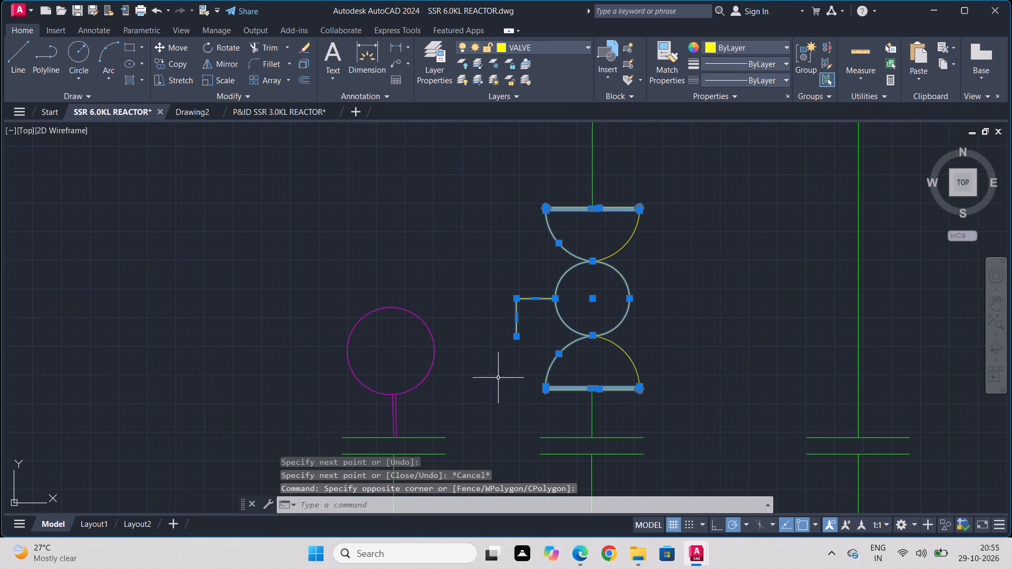
drag(647, 187, 642, 198)
click(607, 401)
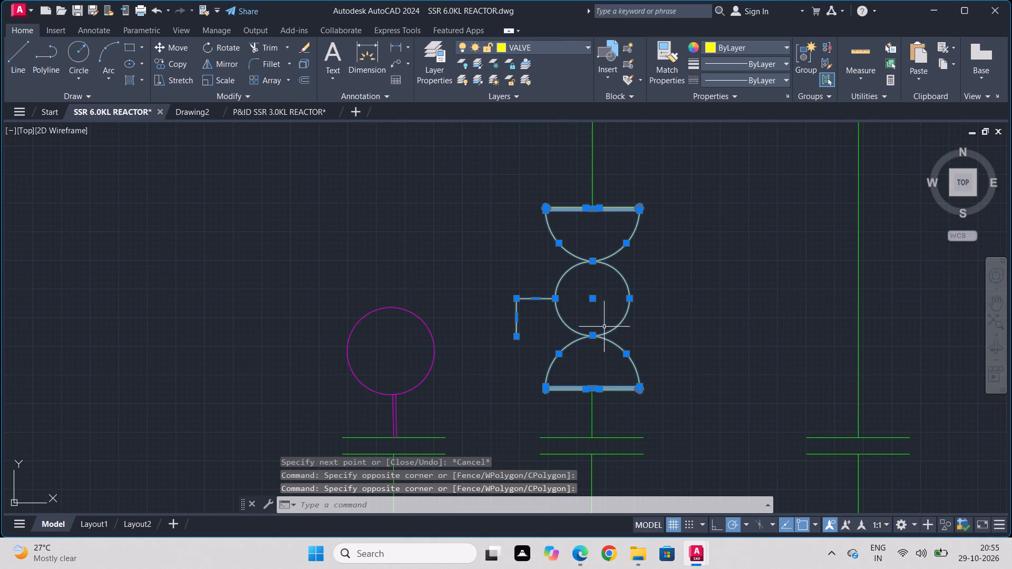
click(170, 66)
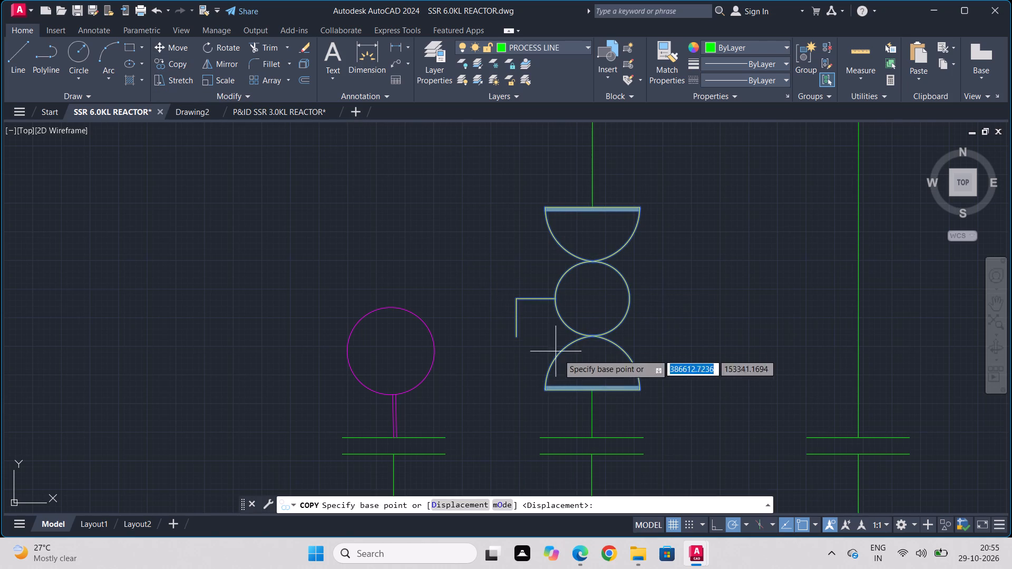
click(591, 390)
scroll(53, 309, down, 3)
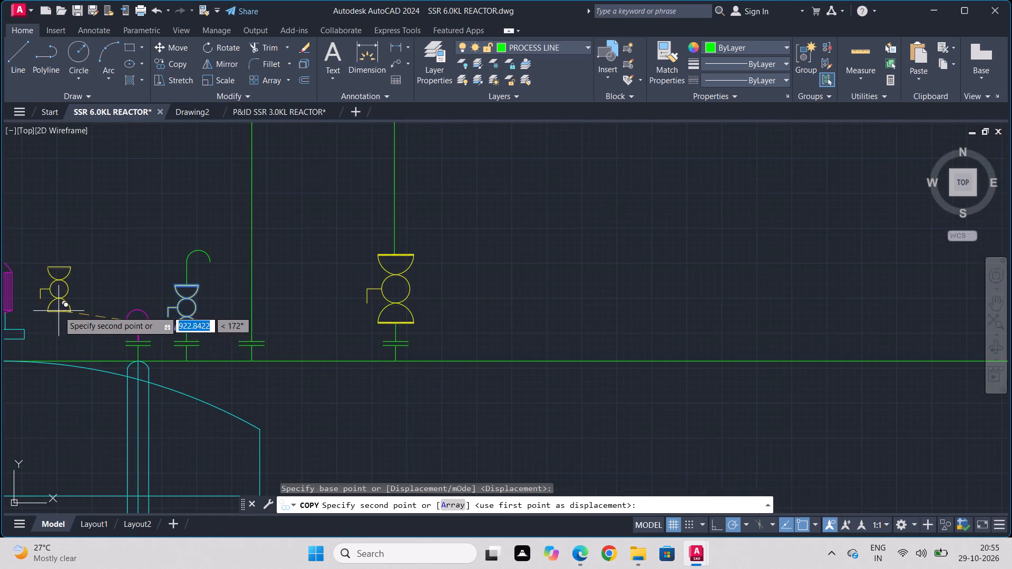
middle_drag(59, 311, 587, 318)
scroll(480, 220, up, 4)
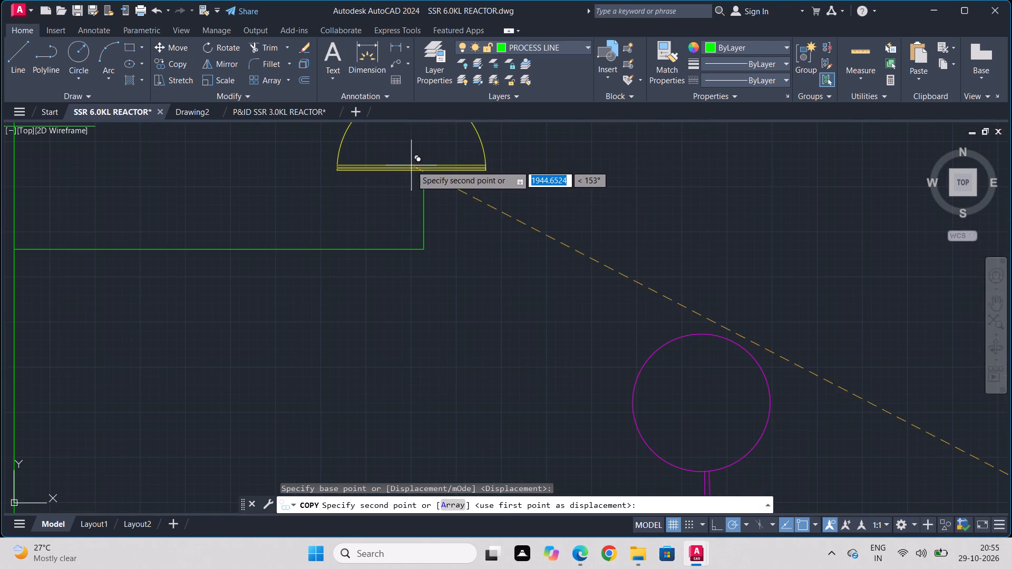
click(420, 175)
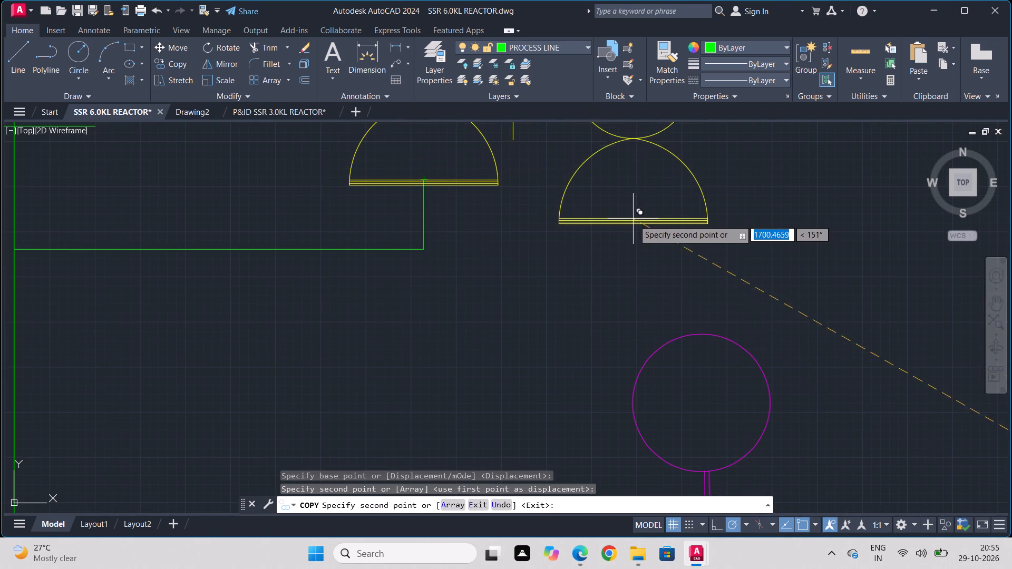
Trim the green branch line where it runs through the lower flange lines of the newly copied valve.
key(Escape)
scroll(429, 181, up, 3)
scroll(384, 207, up, 2)
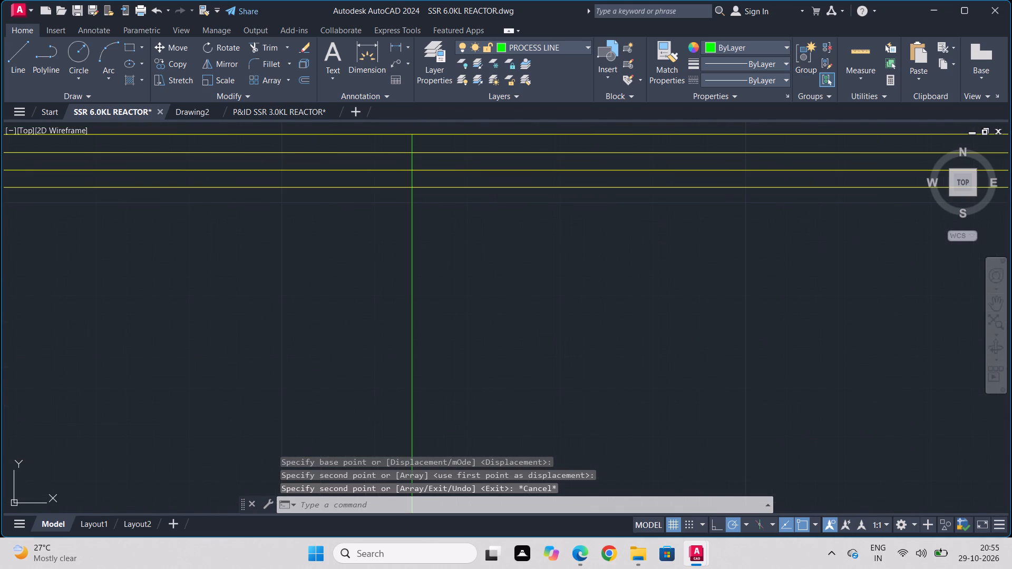
text(tr)
key(Return)
middle_drag(419, 160, 417, 281)
scroll(403, 267, up, 1)
drag(403, 267, 452, 256)
drag(424, 285, 346, 298)
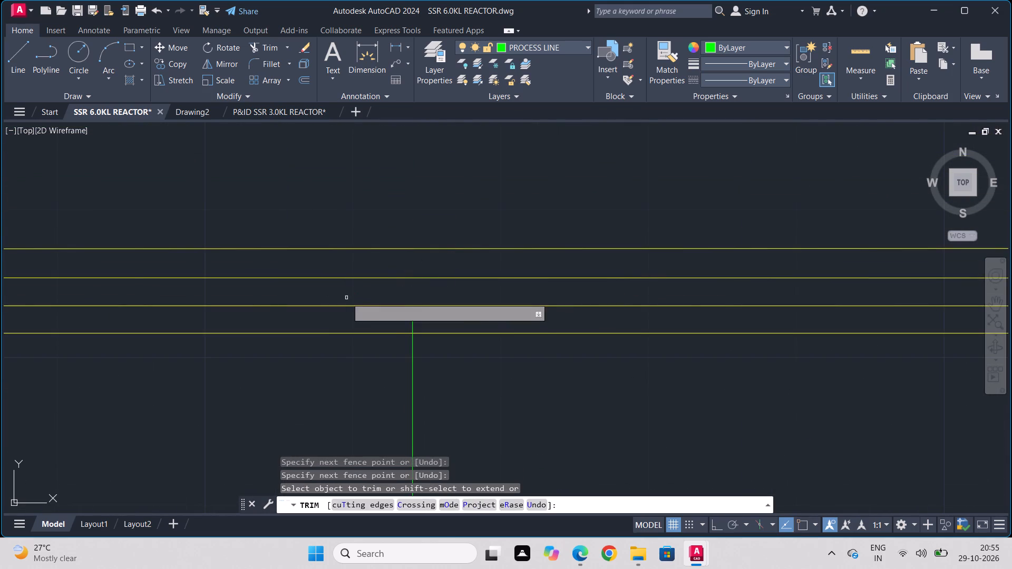
drag(343, 328, 476, 329)
scroll(475, 341, down, 5)
scroll(590, 436, down, 2)
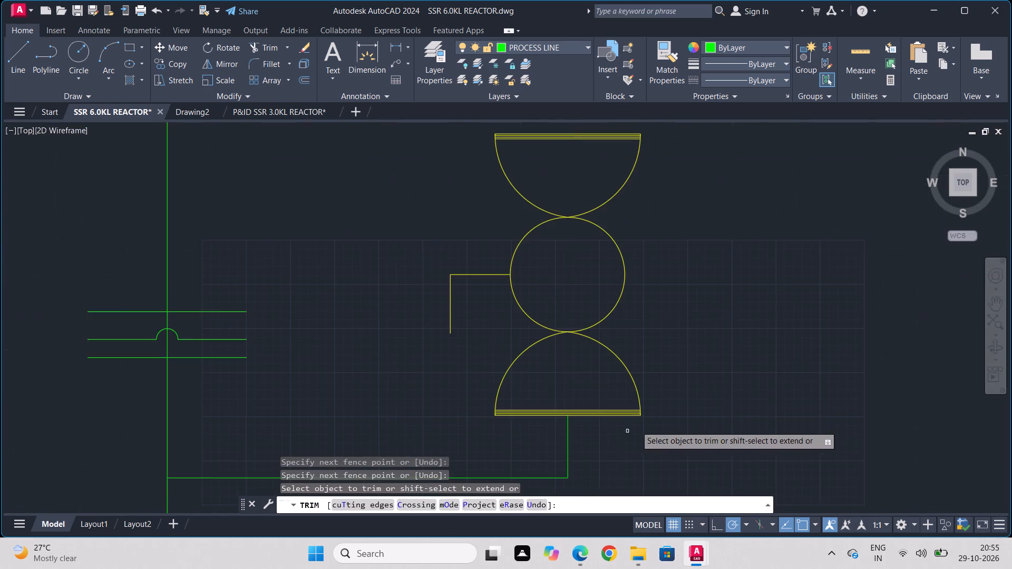
scroll(637, 425, down, 3)
key(Escape)
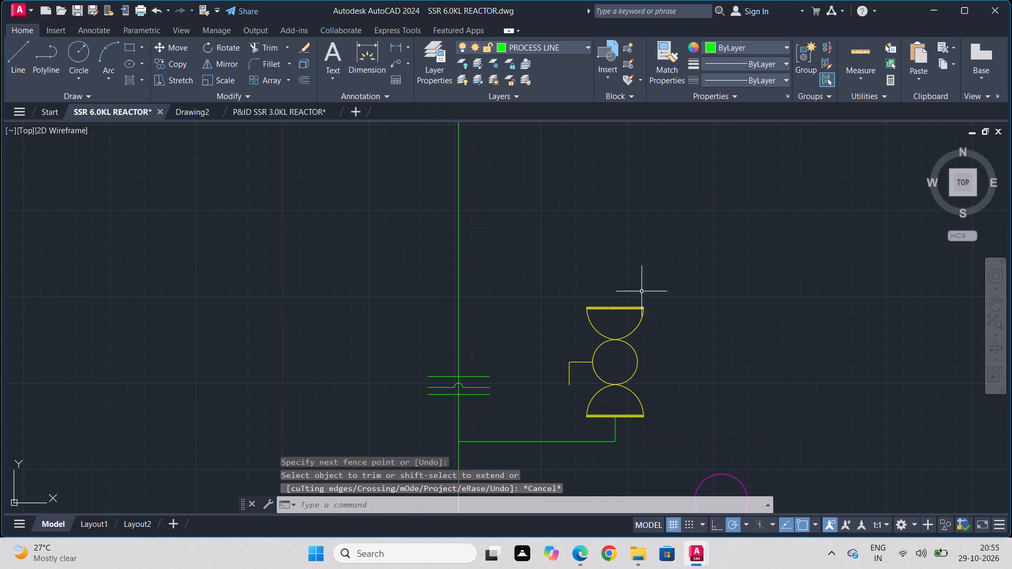
Scale down the copied yellow valve and handle on the branch, using the midpoint of its lower flange as base point.
click(634, 261)
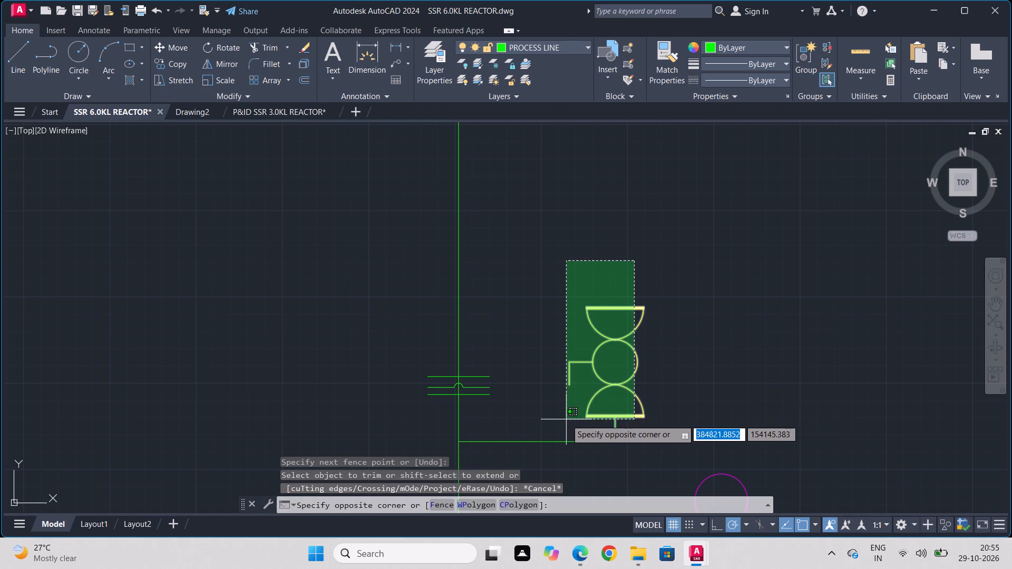
click(567, 416)
middle_drag(646, 366, 470, 260)
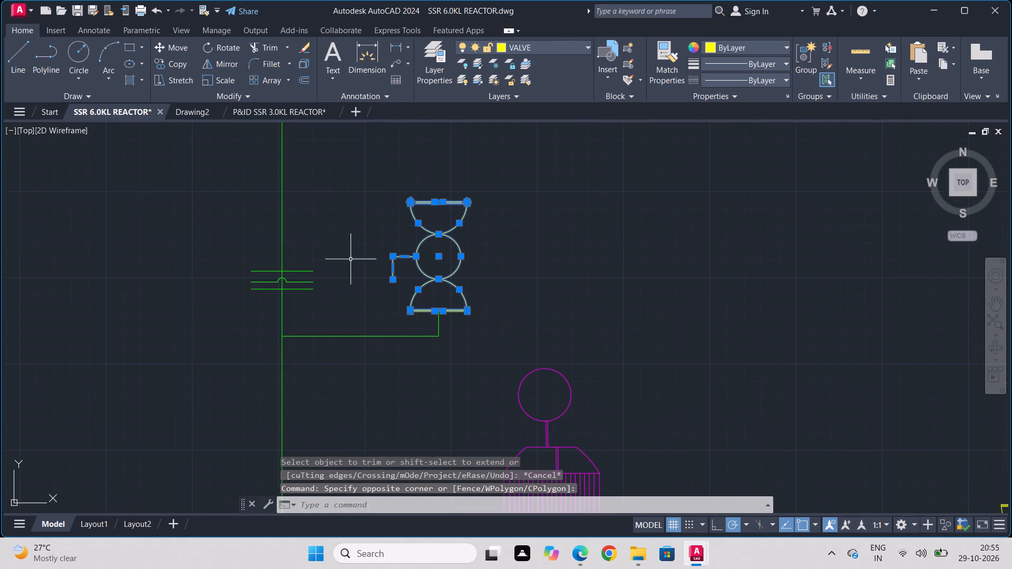
click(214, 80)
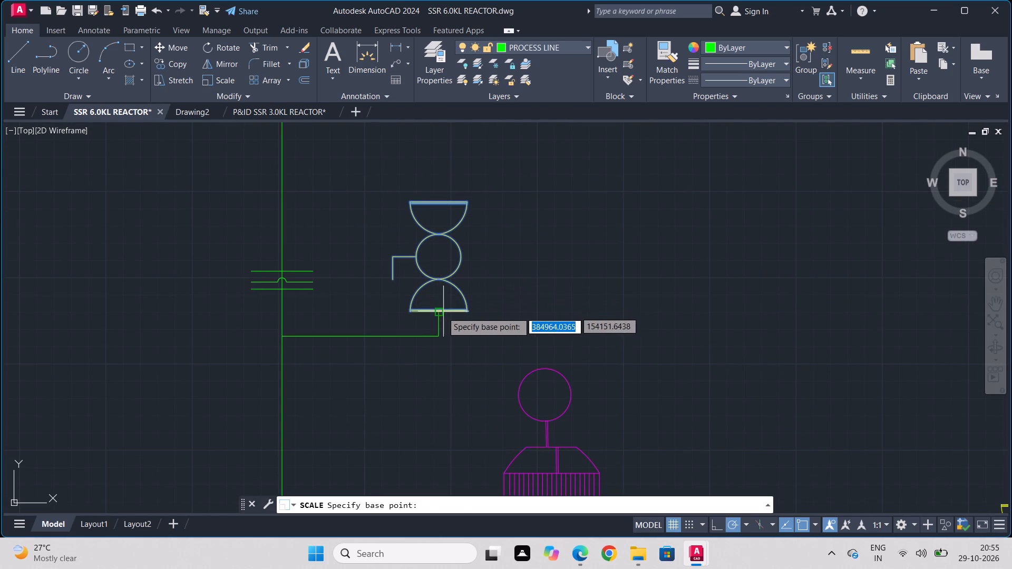
click(440, 313)
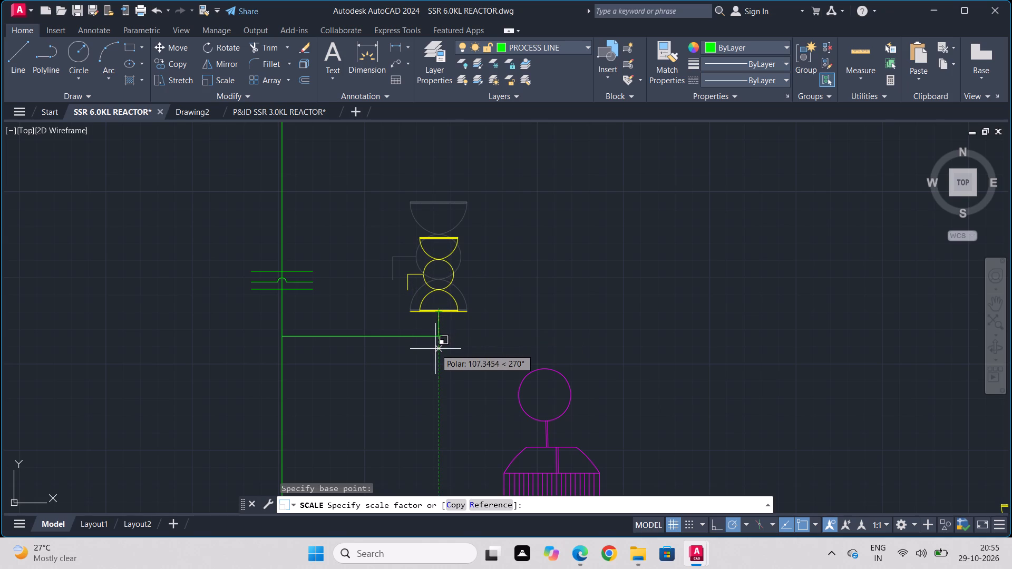
click(435, 351)
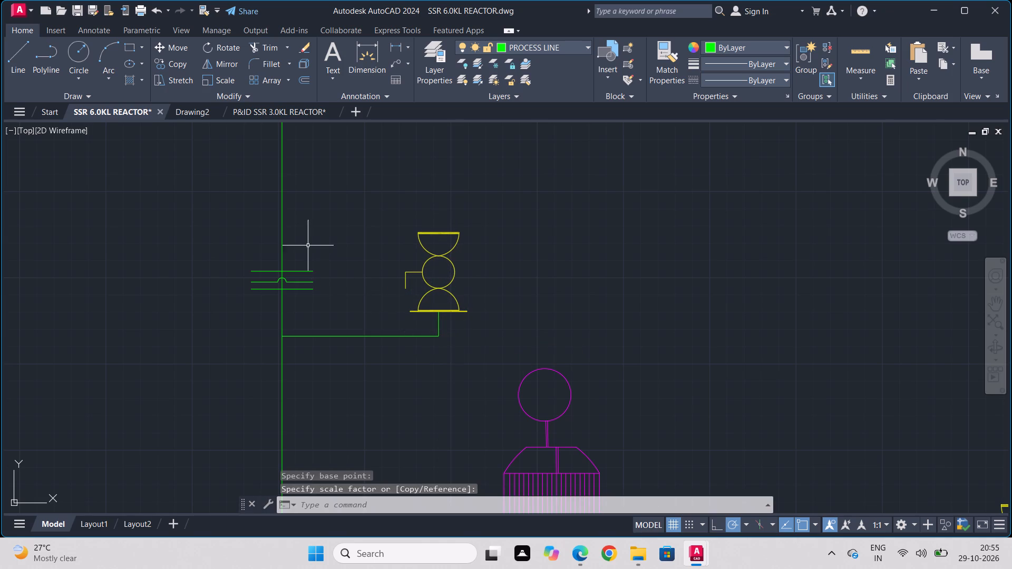
Draw a vertical line about 54 units long upward from the middle of the scaled valve's top flange.
key(l)
key(Return)
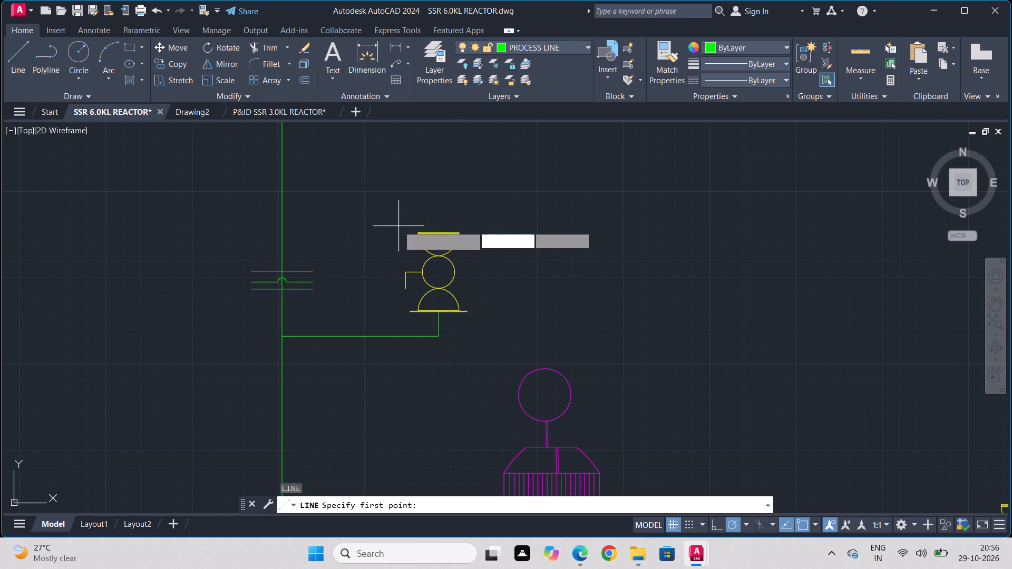
click(439, 231)
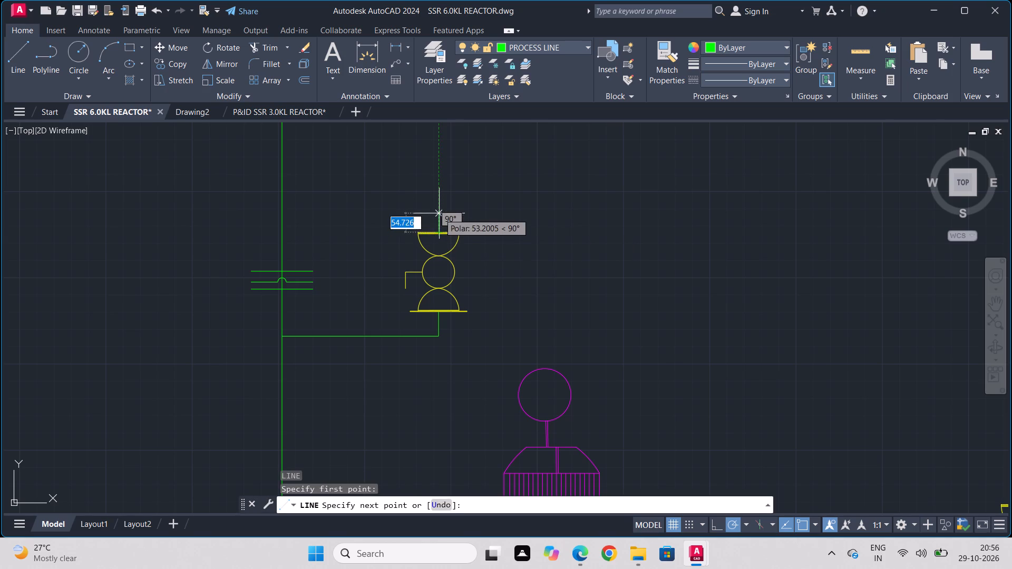
click(439, 213)
key(Escape)
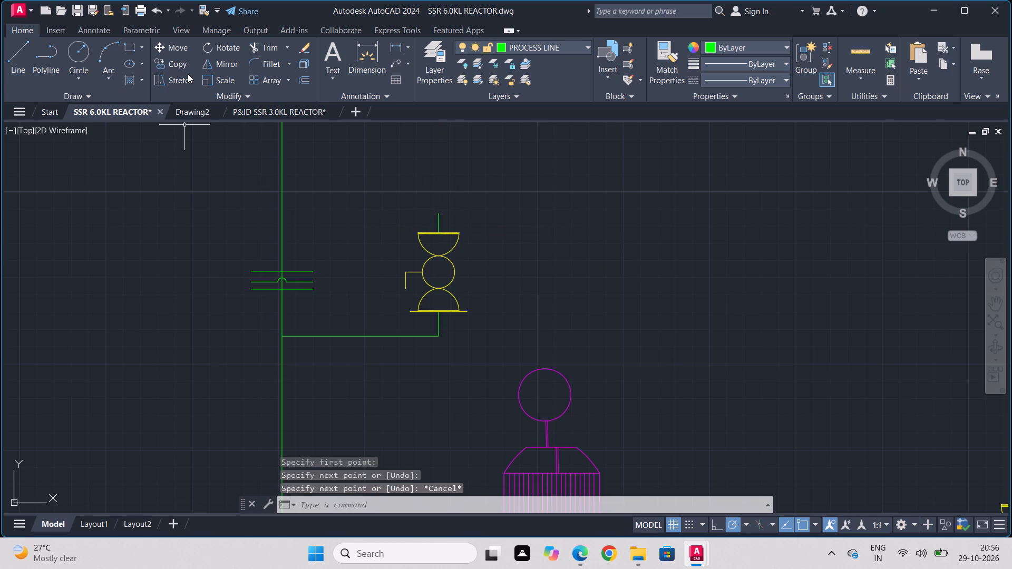
Draw a small flat rectangle at the top of the short line and move it so its bottom edge is centred there.
click(129, 53)
click(436, 209)
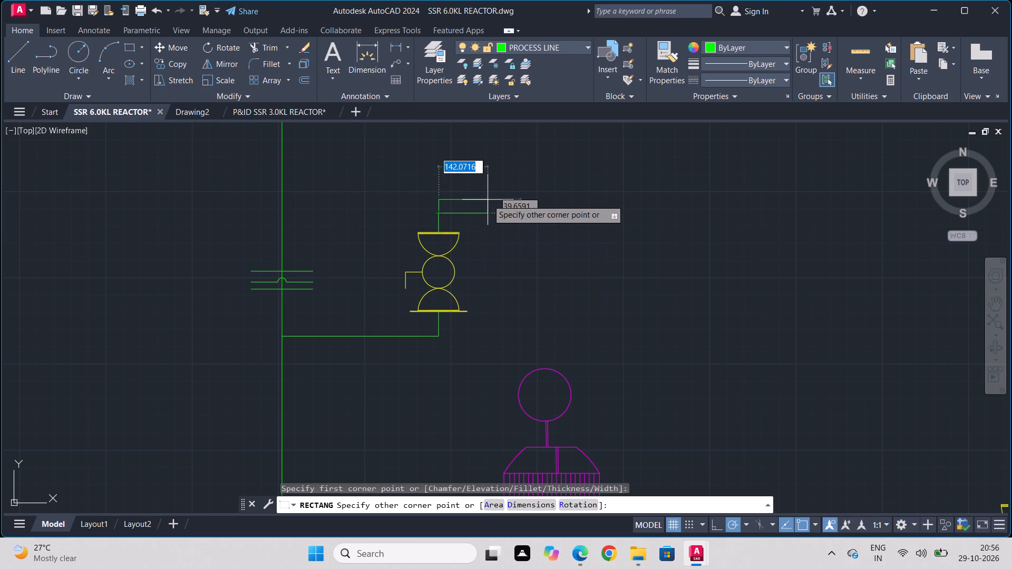
click(490, 194)
drag(493, 174, 484, 187)
click(472, 210)
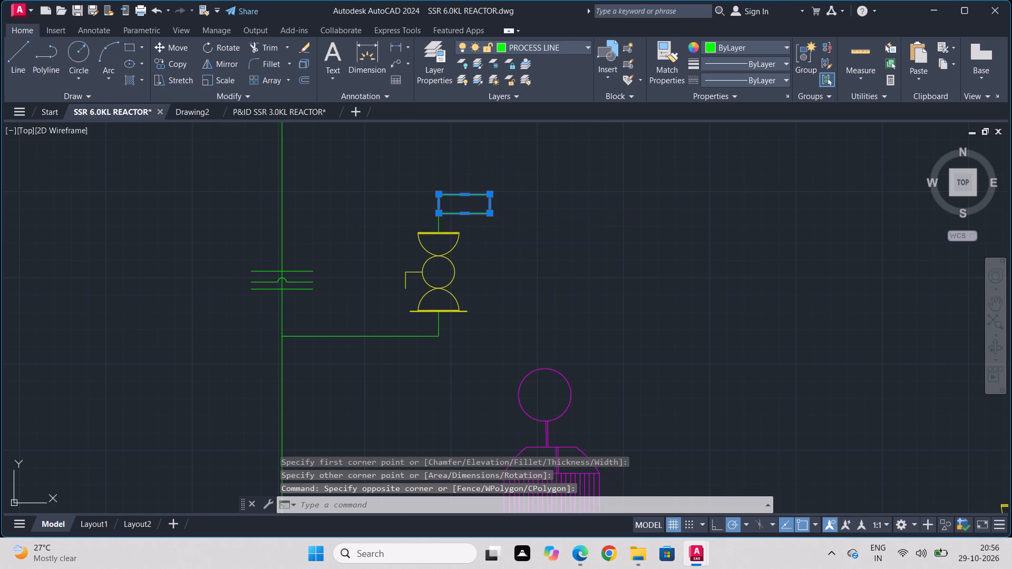
click(179, 46)
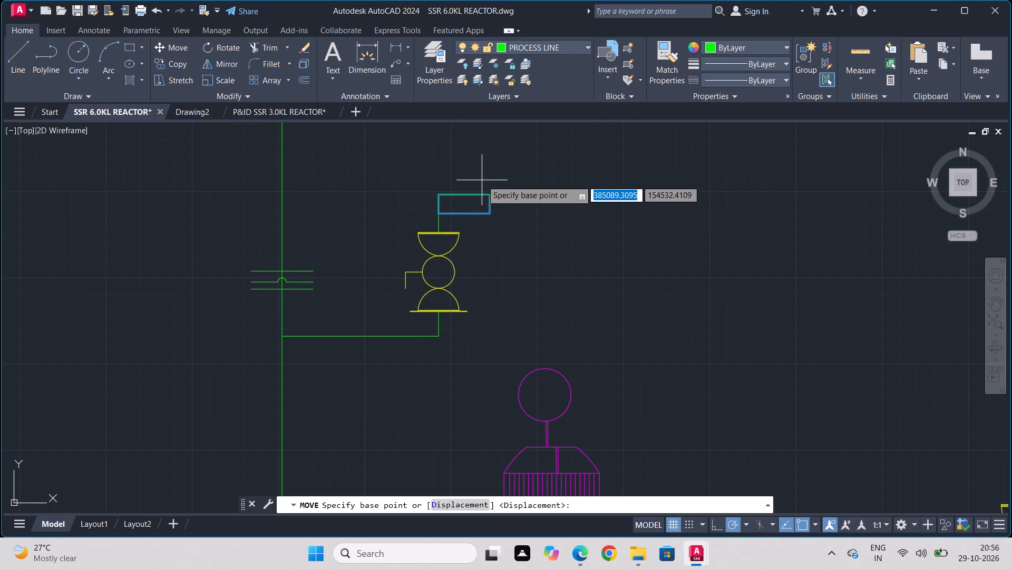
click(468, 213)
click(438, 211)
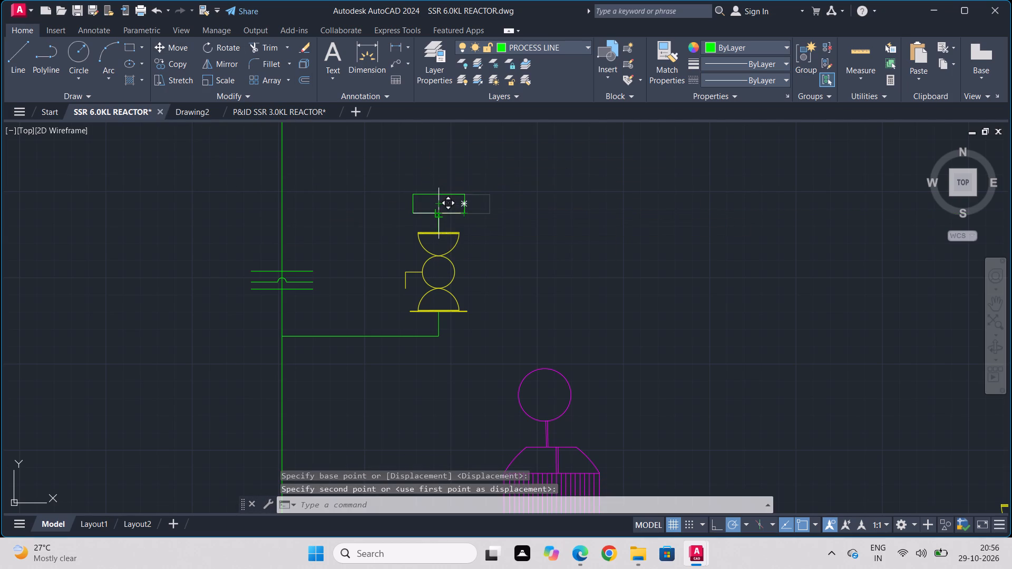
Draw a wavy spline across the rectangle from the middle of one short side to the other, dipping near the centre.
click(79, 91)
click(18, 107)
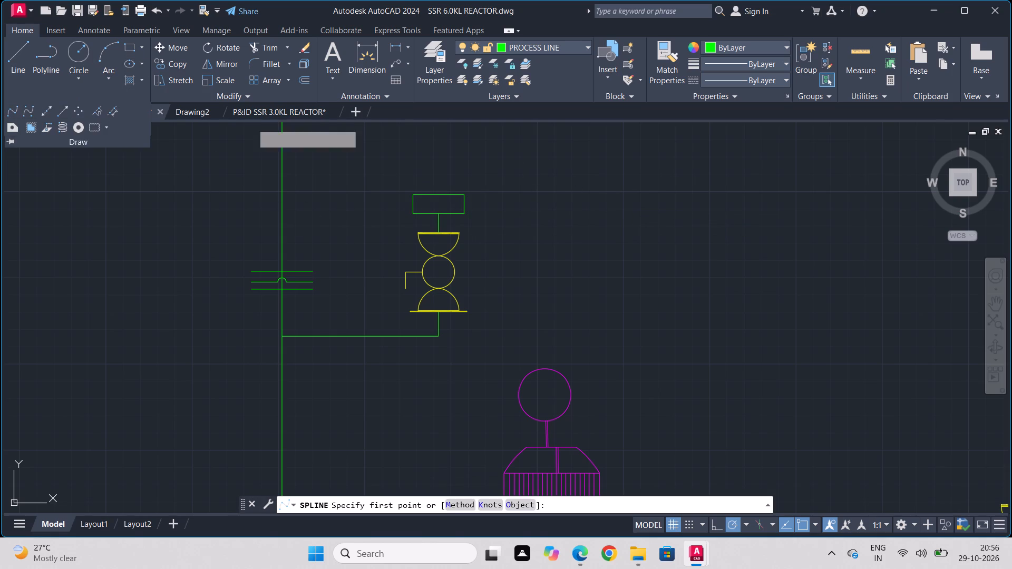
scroll(398, 212, up, 2)
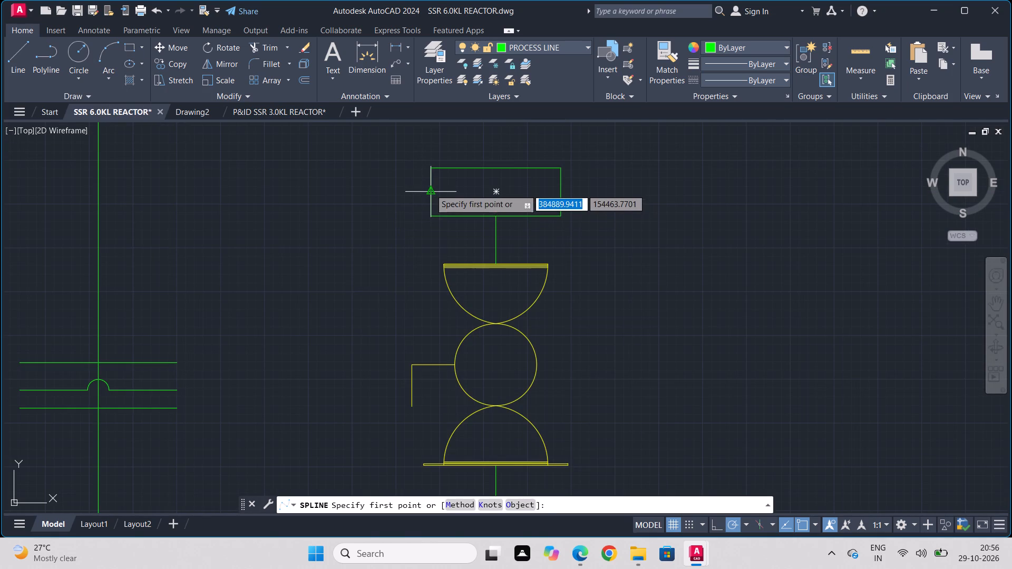
click(431, 189)
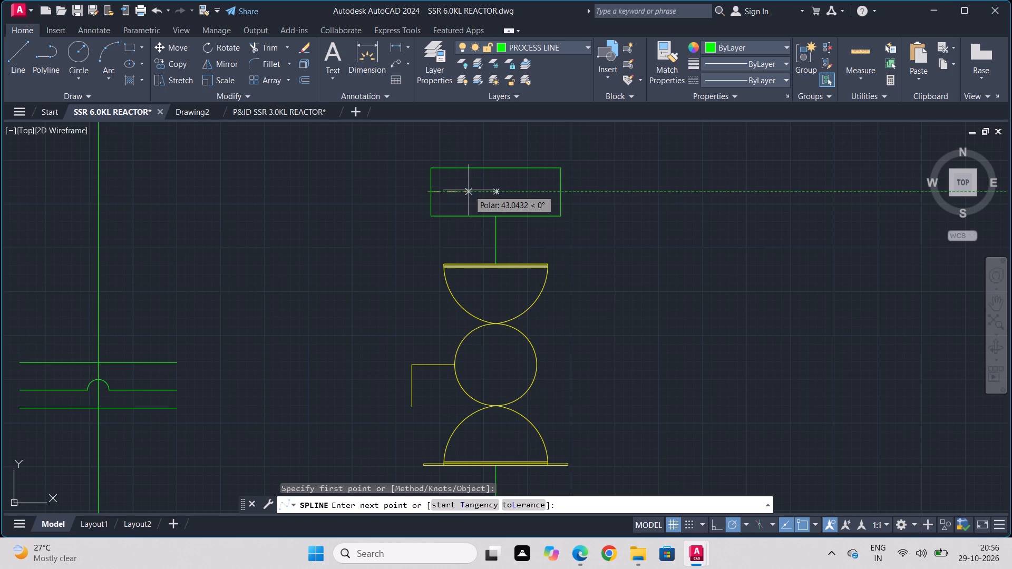
click(469, 190)
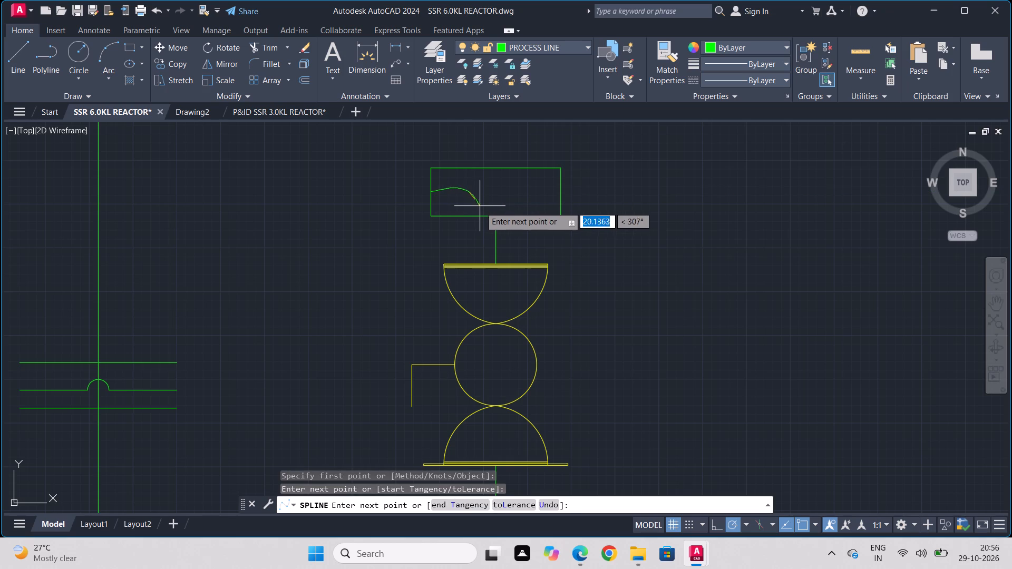
click(482, 207)
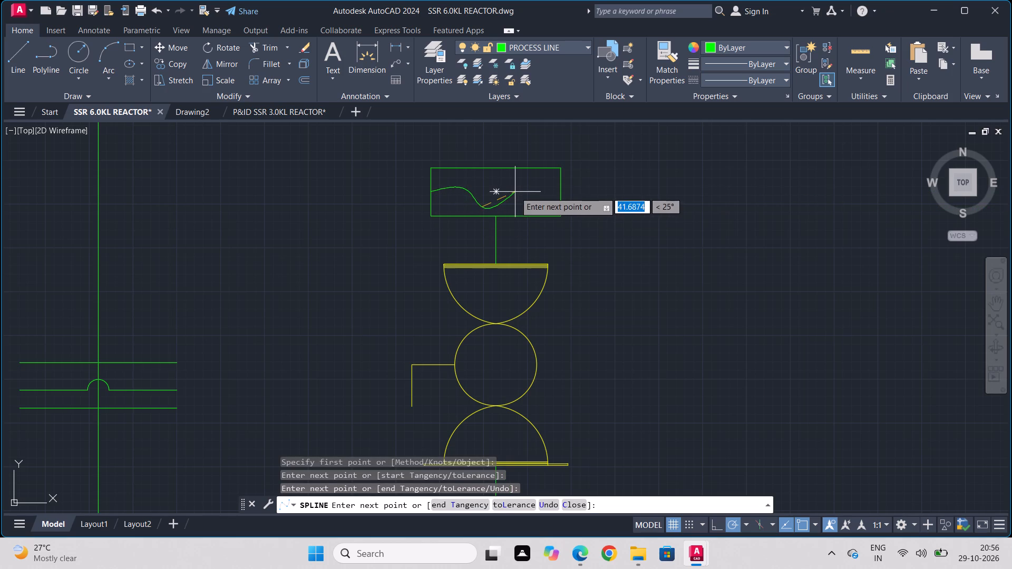
click(515, 192)
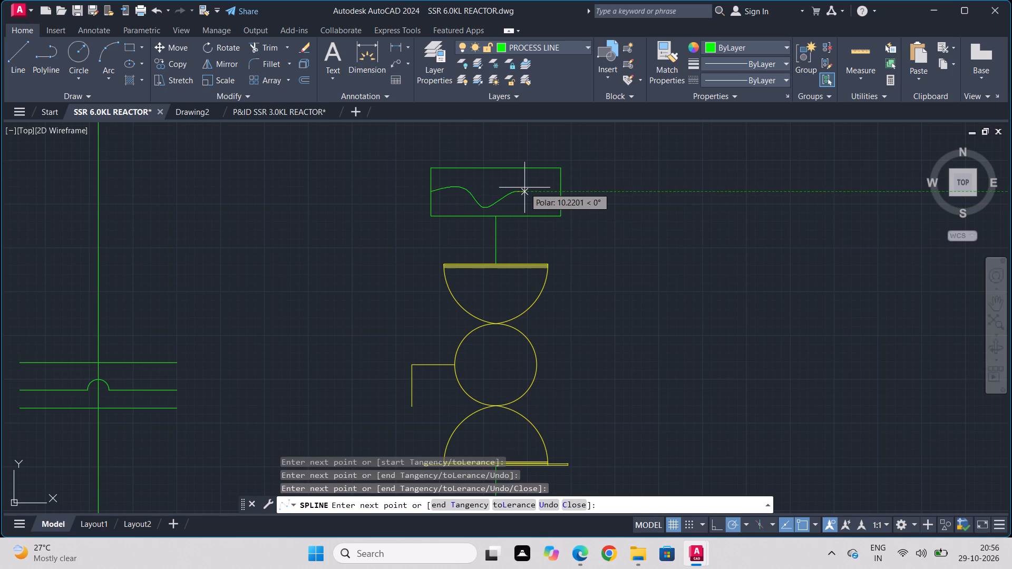
click(560, 189)
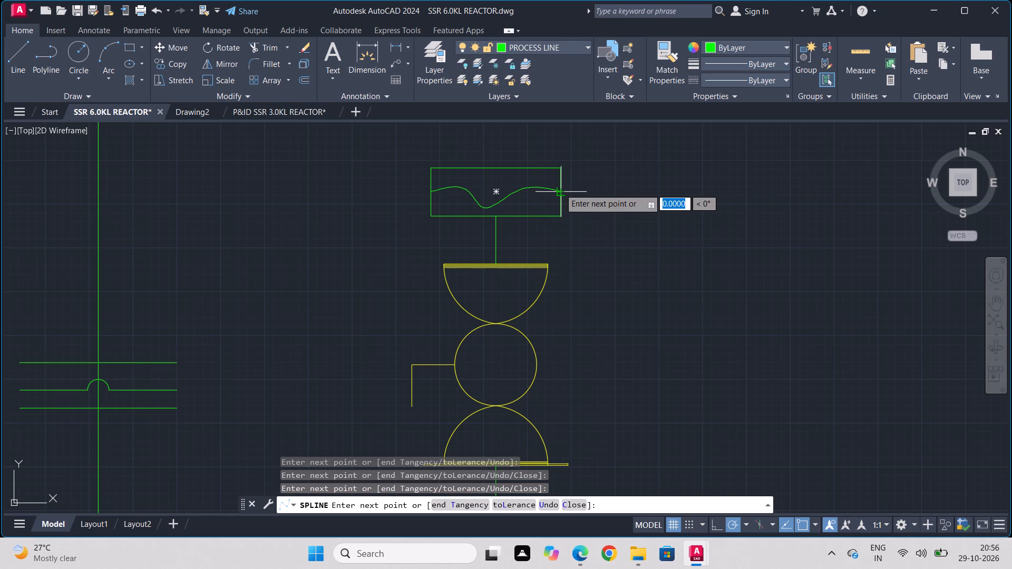
key(Return)
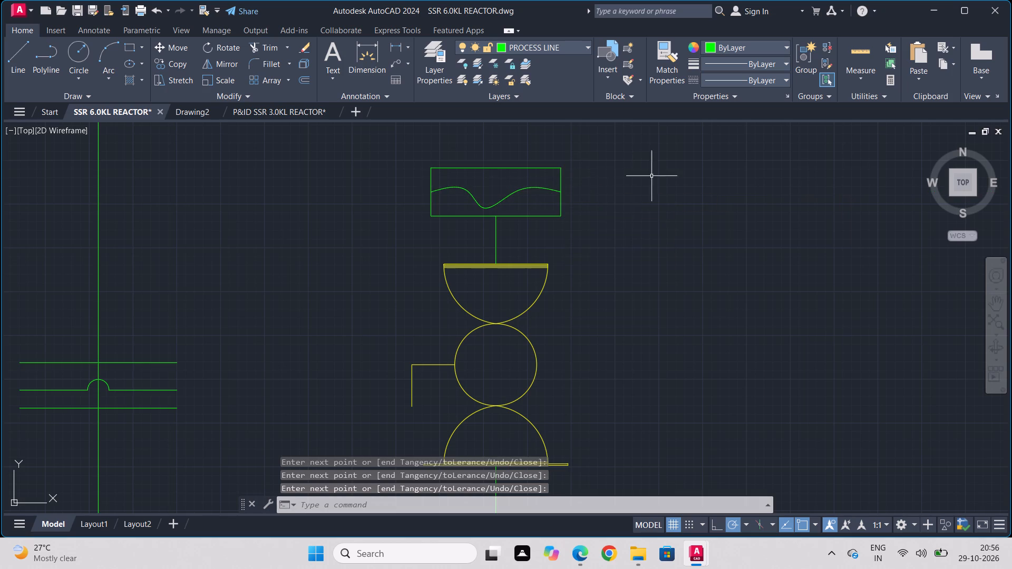
Copy the magenta circle with its stem from the top of the agitator onto the middle of the rectangle's top edge.
scroll(416, 232, down, 2)
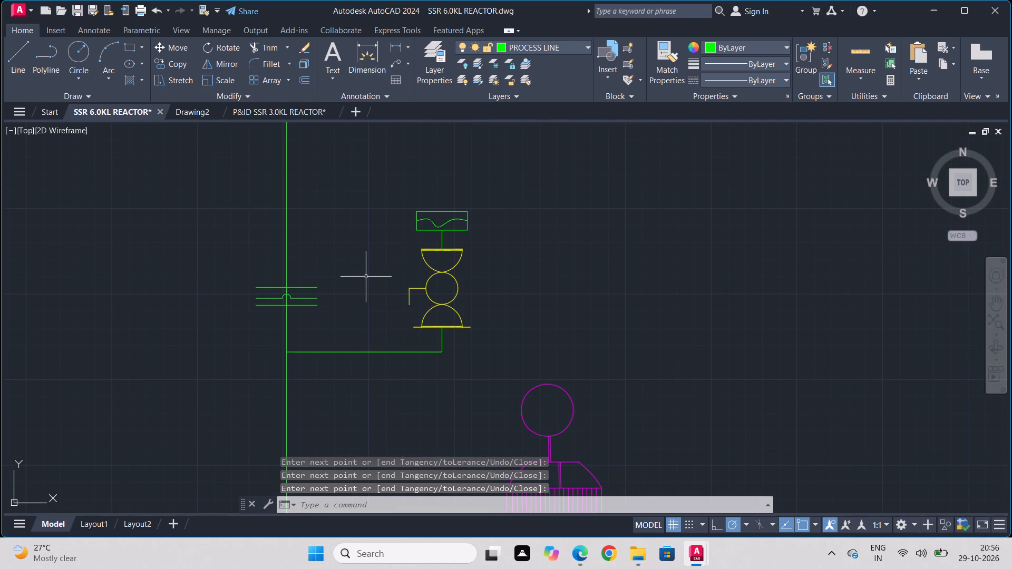
middle_drag(595, 394, 594, 286)
drag(585, 249, 576, 249)
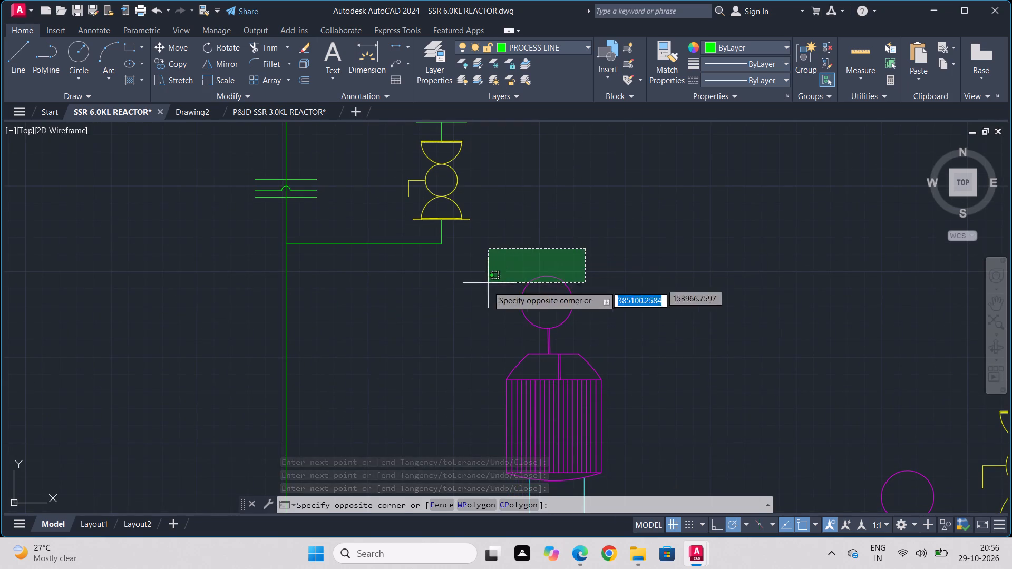
click(490, 341)
click(180, 64)
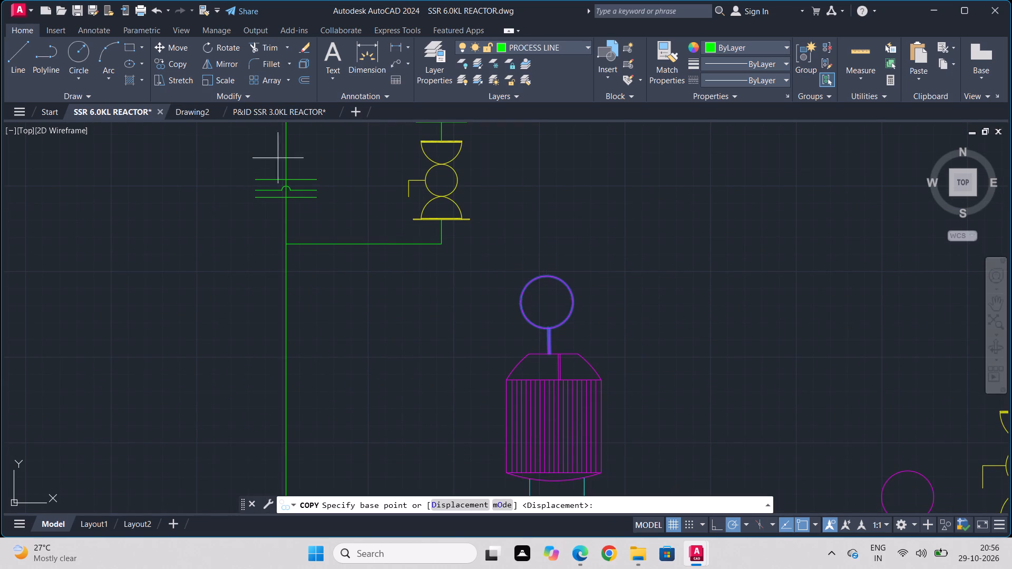
click(546, 352)
middle_drag(502, 282, 503, 511)
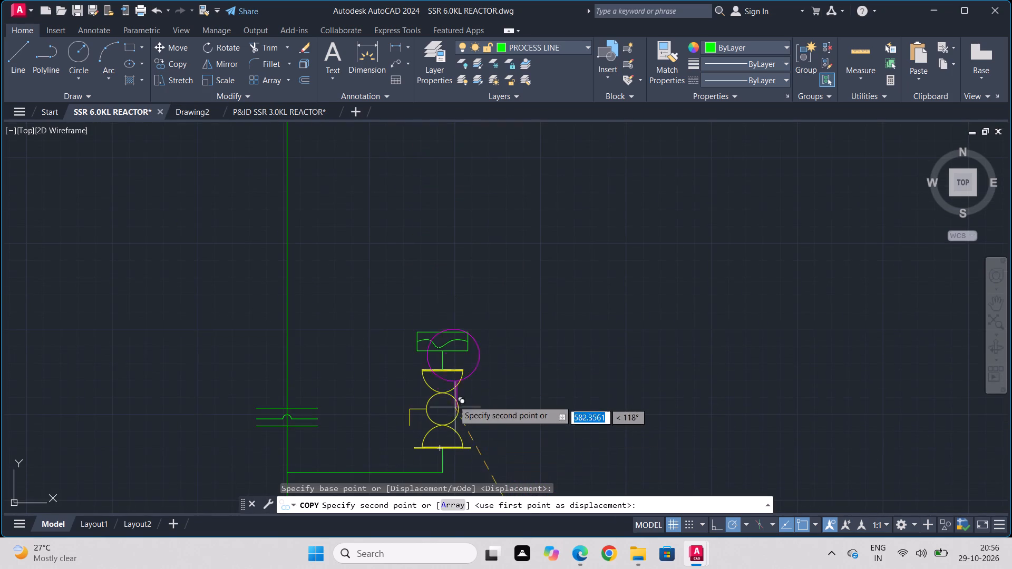
click(442, 328)
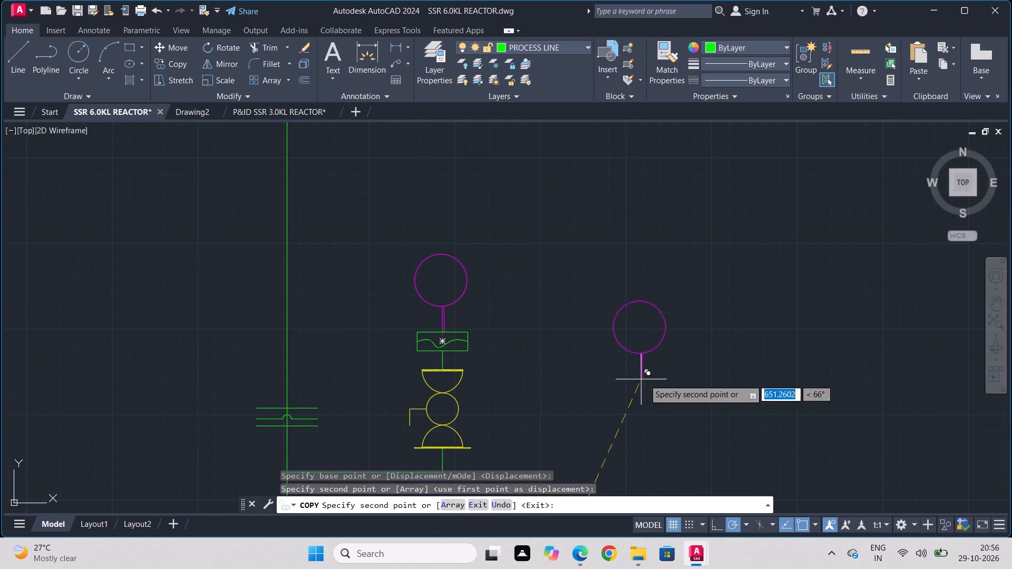
key(Escape)
Copy the cyan arrow above the U-shaped seal line to two spots beside the instrumented branch, on the far side of the vertical process line.
scroll(660, 370, down, 1)
scroll(599, 354, down, 1)
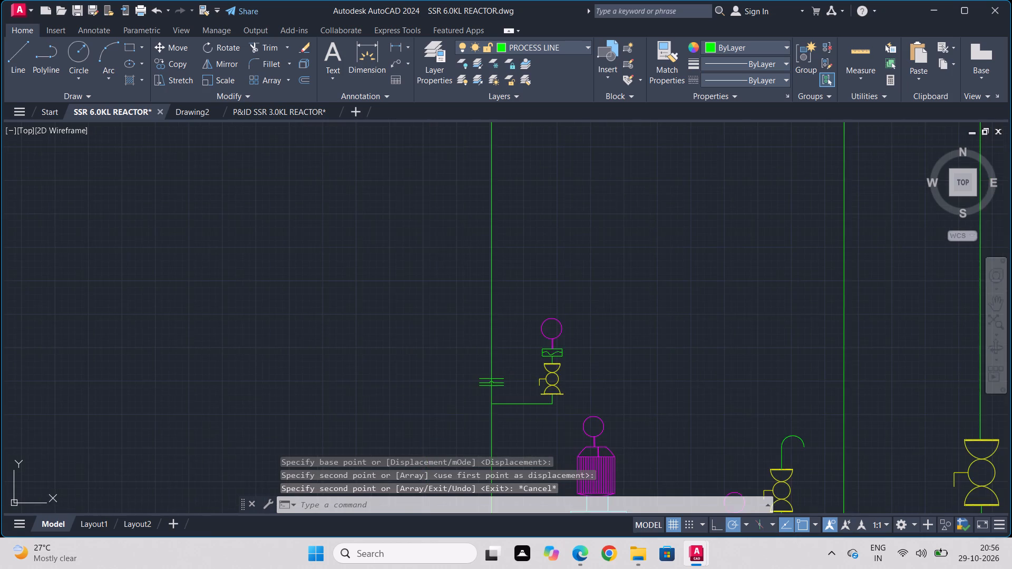
scroll(599, 358, down, 1)
middle_drag(570, 401, 462, 277)
scroll(438, 270, down, 2)
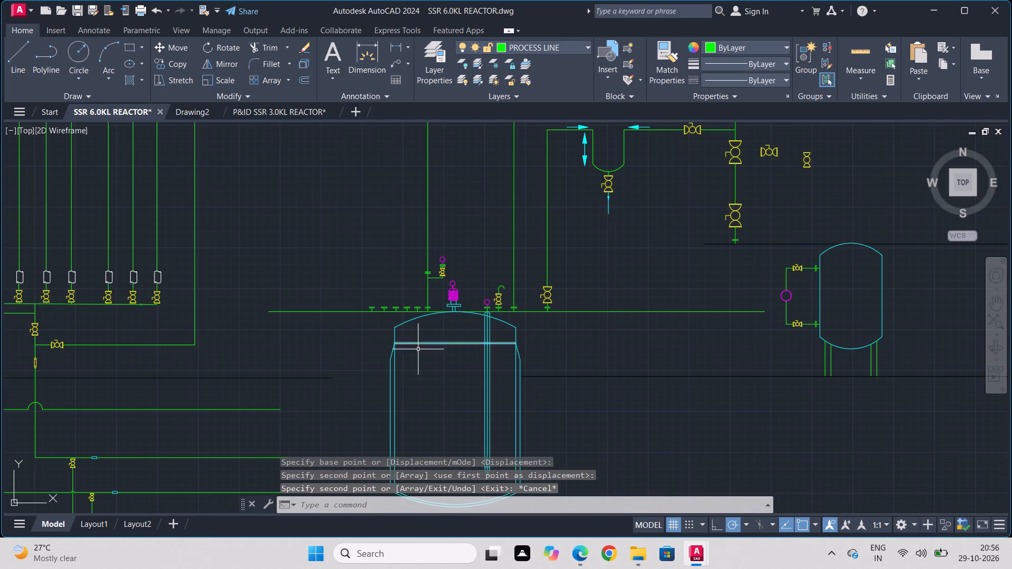
middle_drag(592, 211, 558, 355)
scroll(558, 355, up, 1)
scroll(538, 222, up, 1)
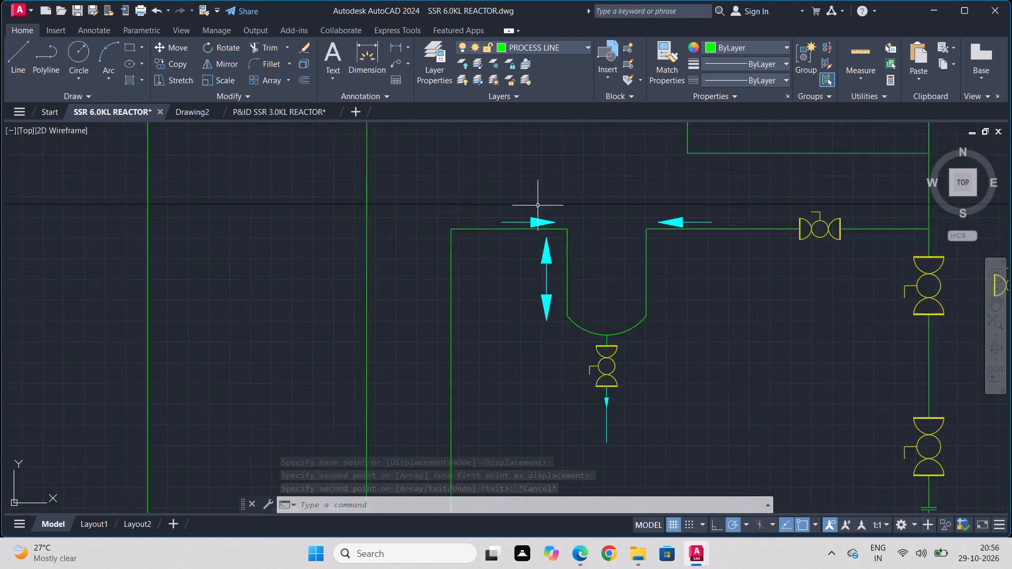
scroll(538, 191, up, 2)
click(558, 244)
click(468, 291)
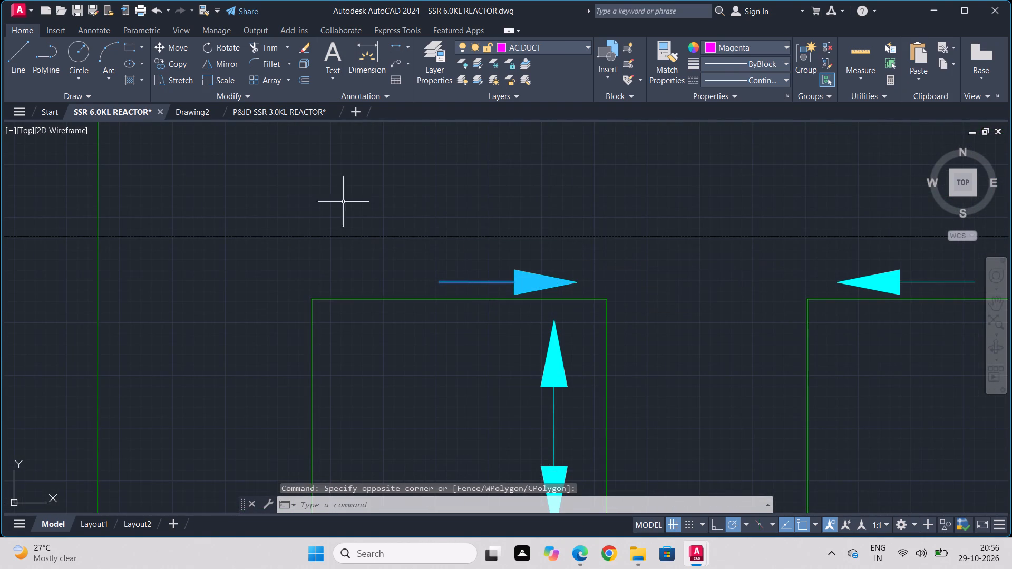
click(174, 60)
click(438, 282)
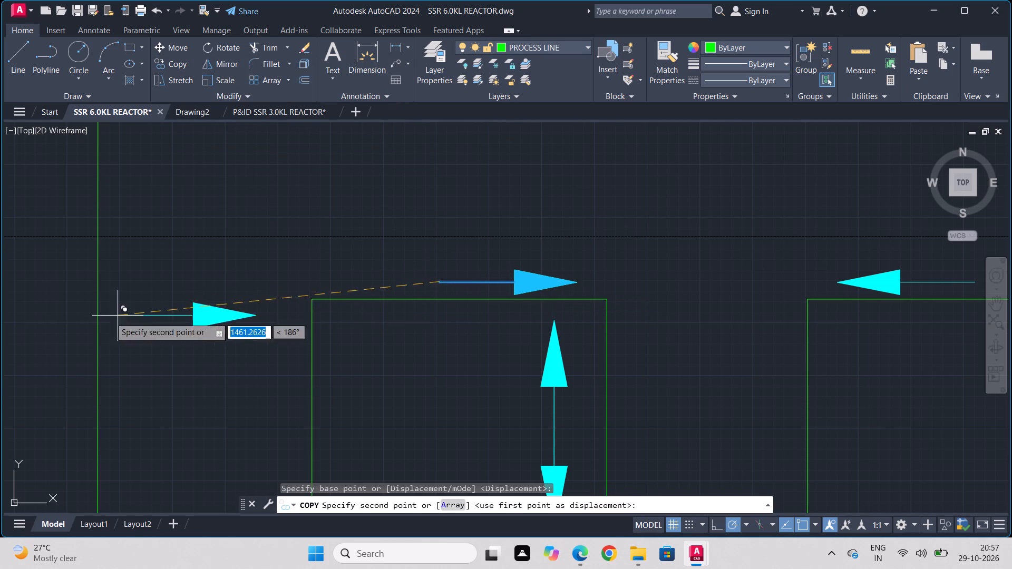
scroll(78, 330, down, 5)
middle_drag(75, 361, 413, 283)
scroll(353, 322, up, 5)
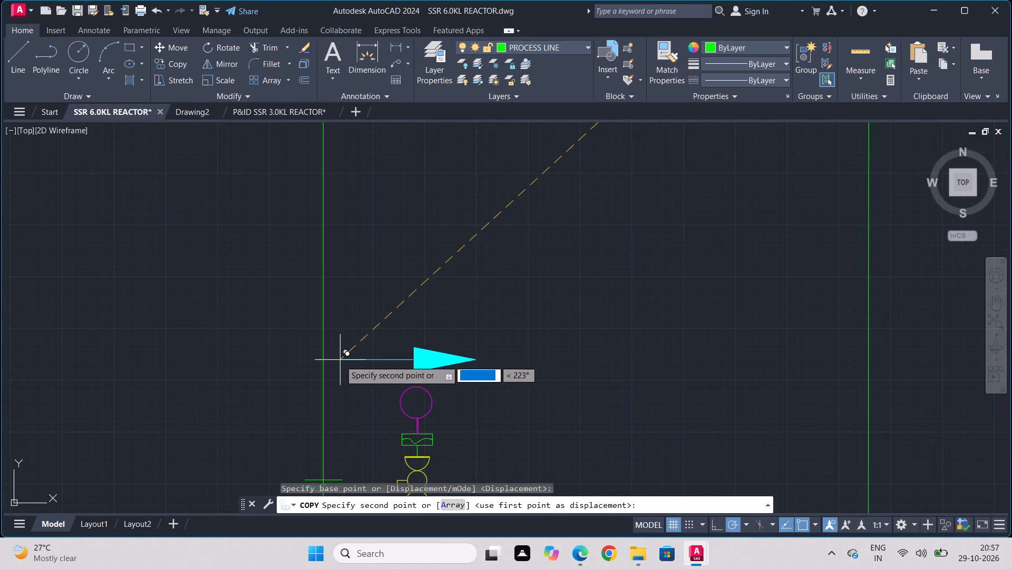
scroll(340, 360, up, 1)
scroll(284, 365, down, 1)
middle_drag(284, 365, 327, 195)
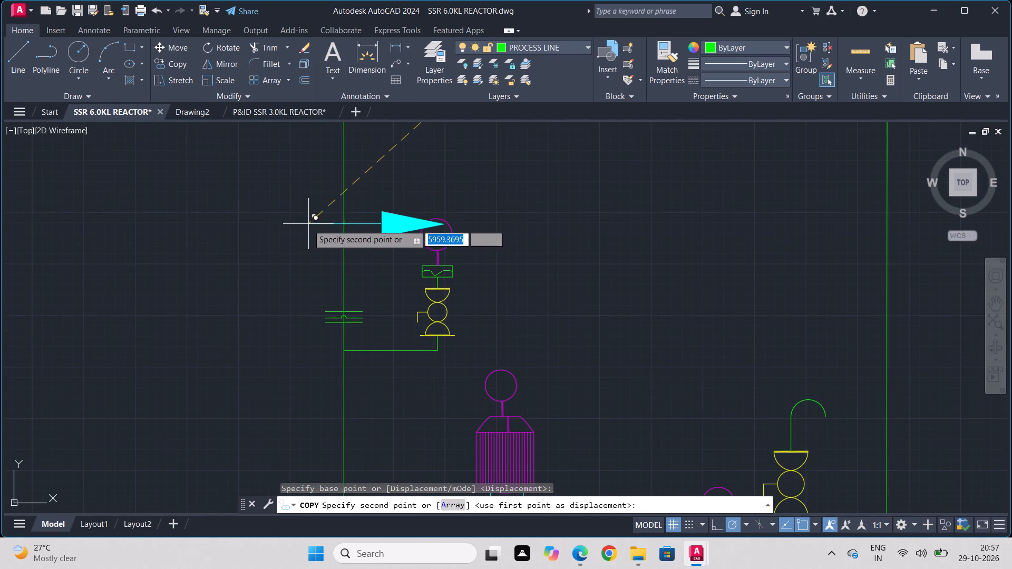
click(123, 245)
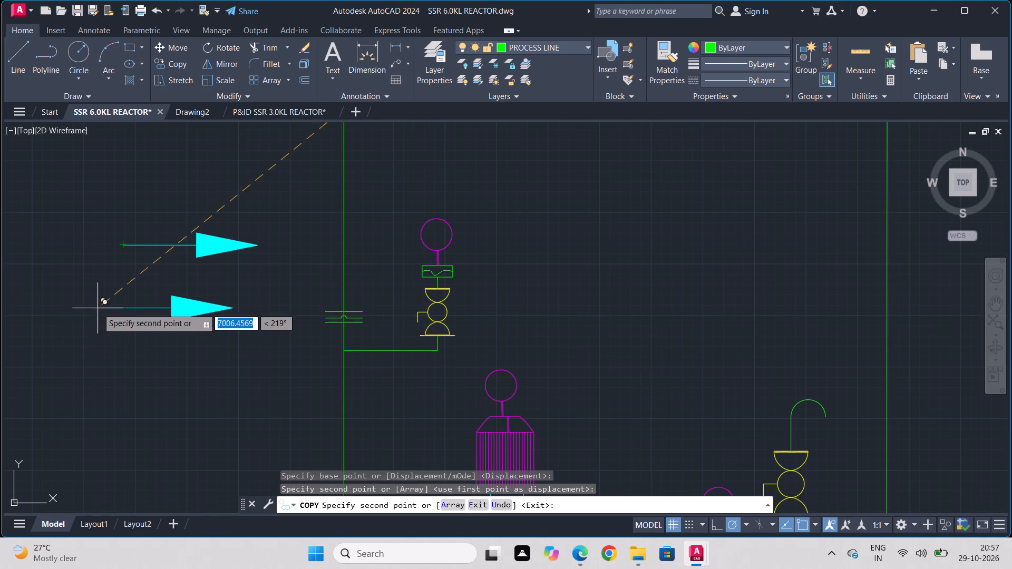
click(66, 332)
key(Escape)
Rotate the lower arrow copy 90° about its tip so it points straight up.
click(220, 298)
drag(48, 336, 45, 348)
click(217, 46)
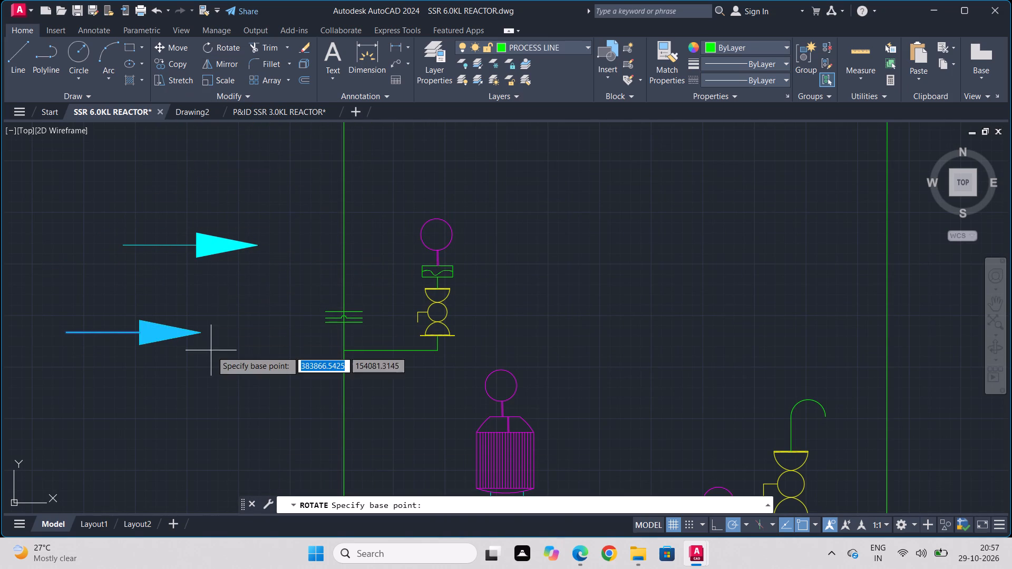
click(197, 331)
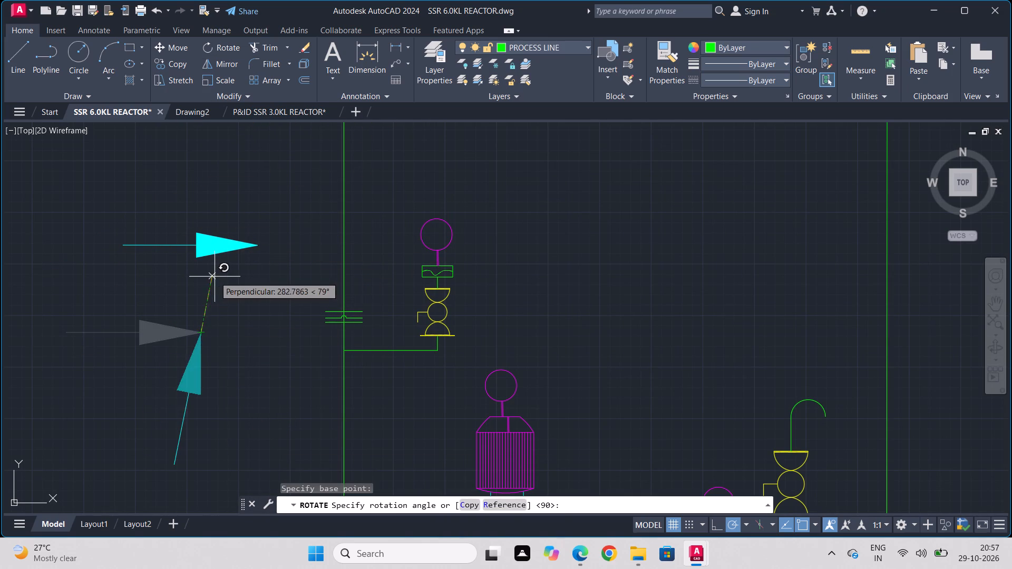
click(203, 279)
Scale the upper horizontal arrow copy down from its tail end to about half its size.
click(260, 214)
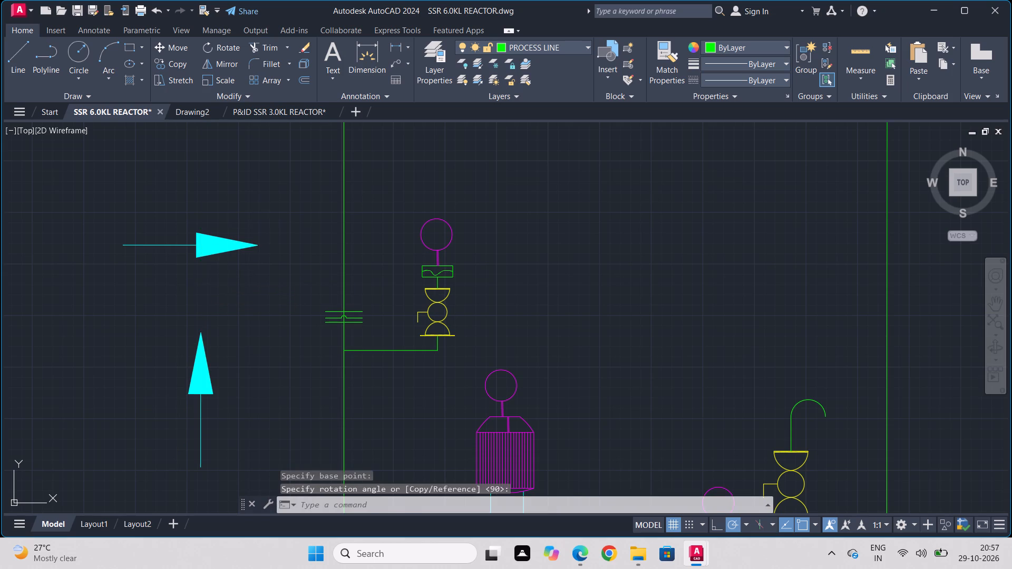
click(125, 281)
click(229, 79)
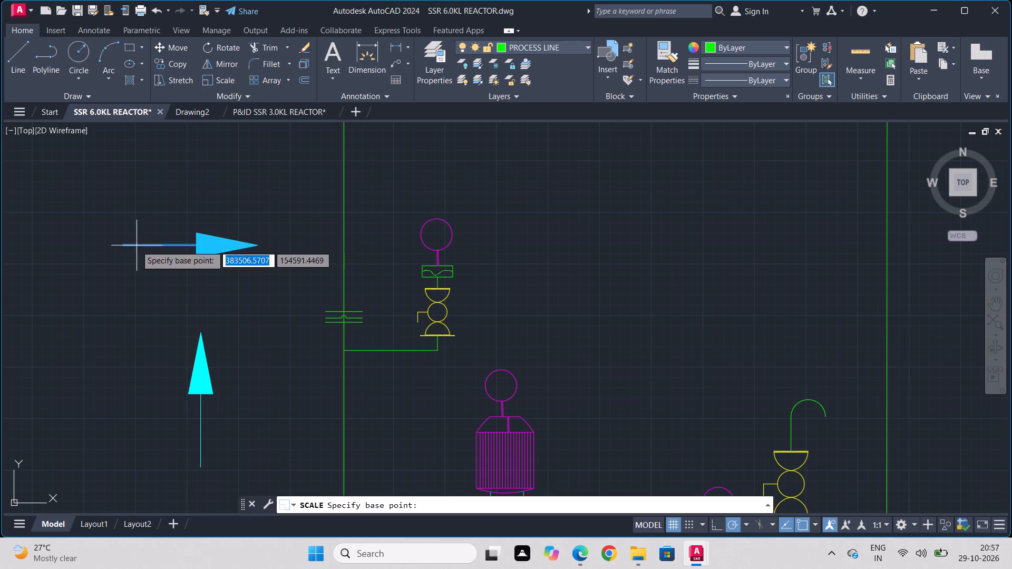
click(132, 248)
click(103, 266)
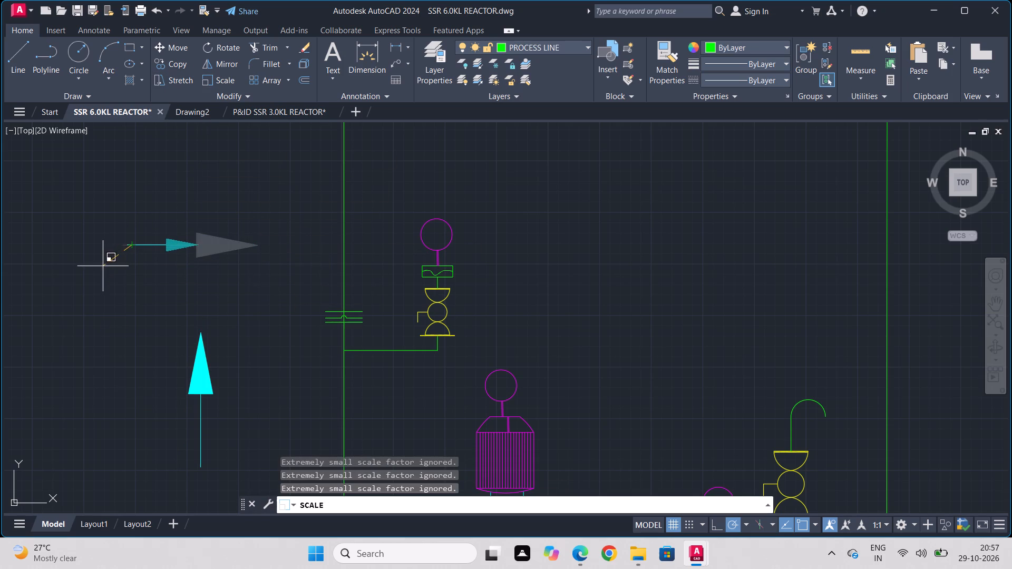
Move the reduced horizontal arrow so its tail crosses the vertical process line just above the flanged fitting.
click(257, 213)
click(30, 287)
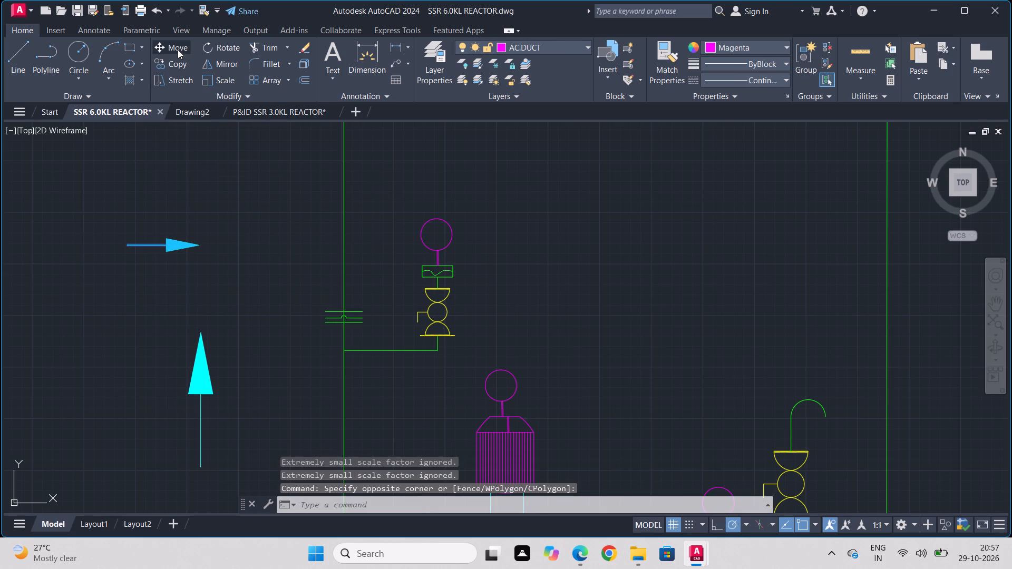
click(178, 50)
click(124, 248)
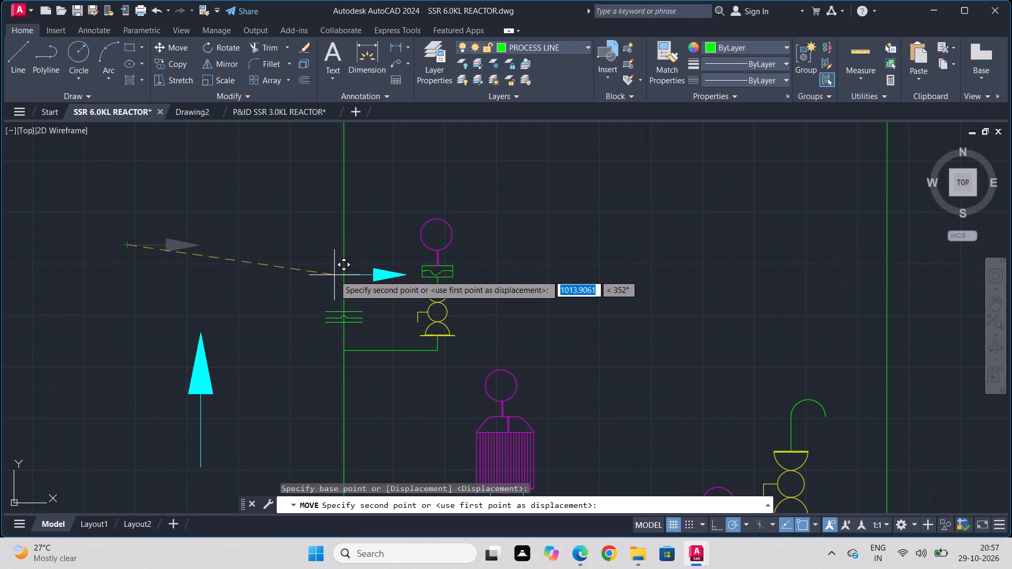
click(334, 275)
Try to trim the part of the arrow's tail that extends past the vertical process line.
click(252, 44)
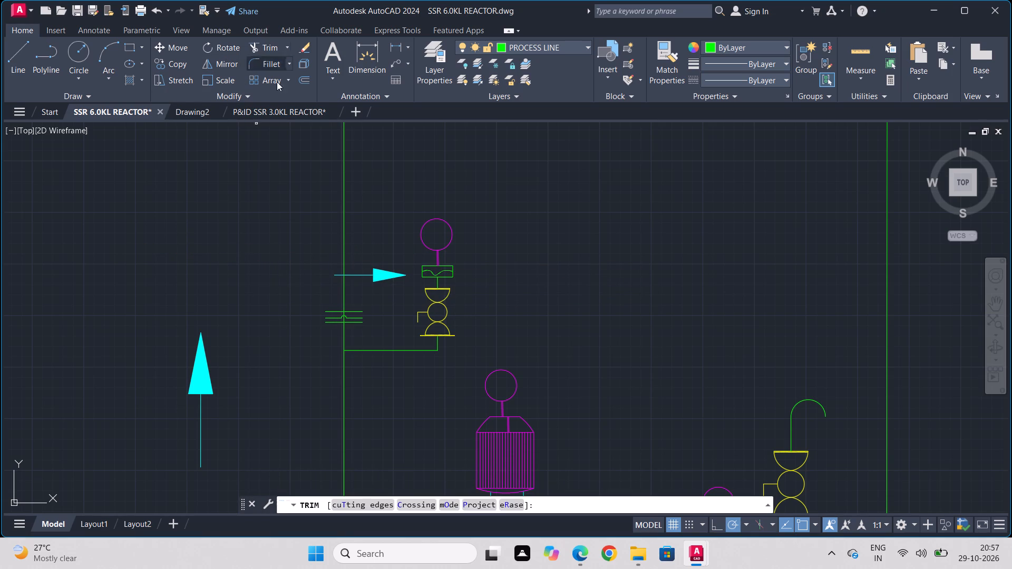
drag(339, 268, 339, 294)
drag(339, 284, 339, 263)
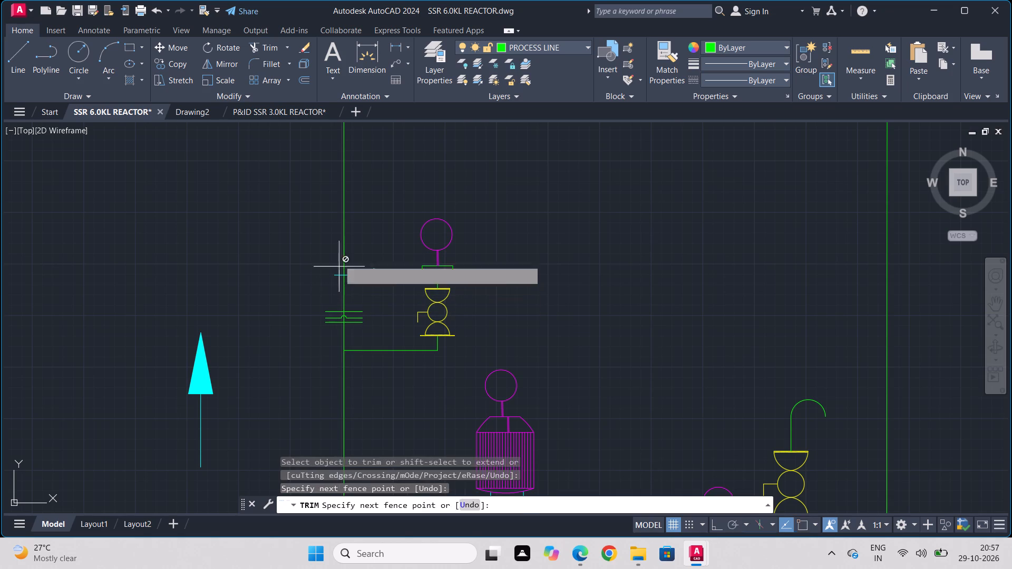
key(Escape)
Scale the horizontal arrow by about 0.83 from its tail end.
drag(384, 258, 379, 270)
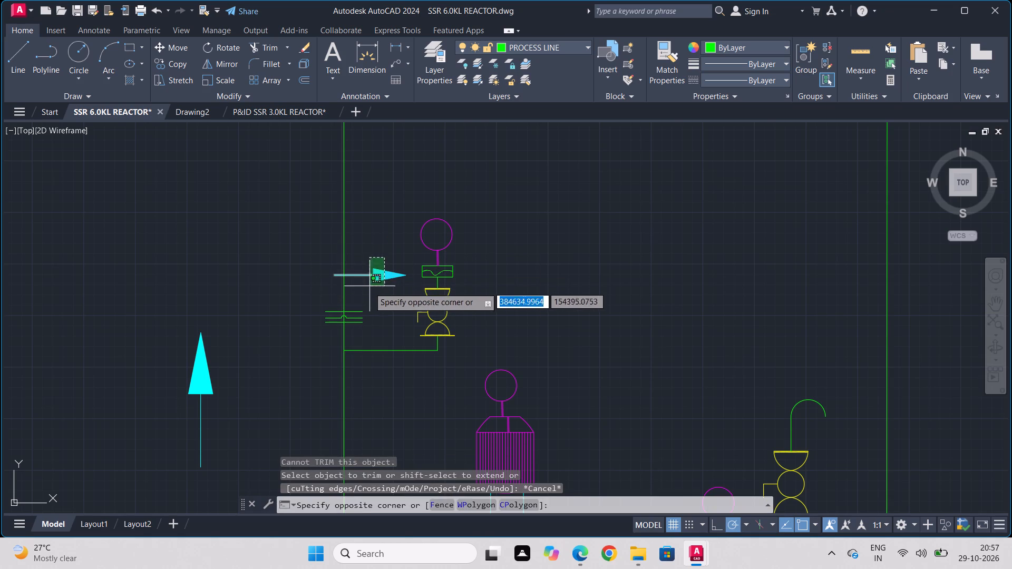
click(369, 289)
click(207, 83)
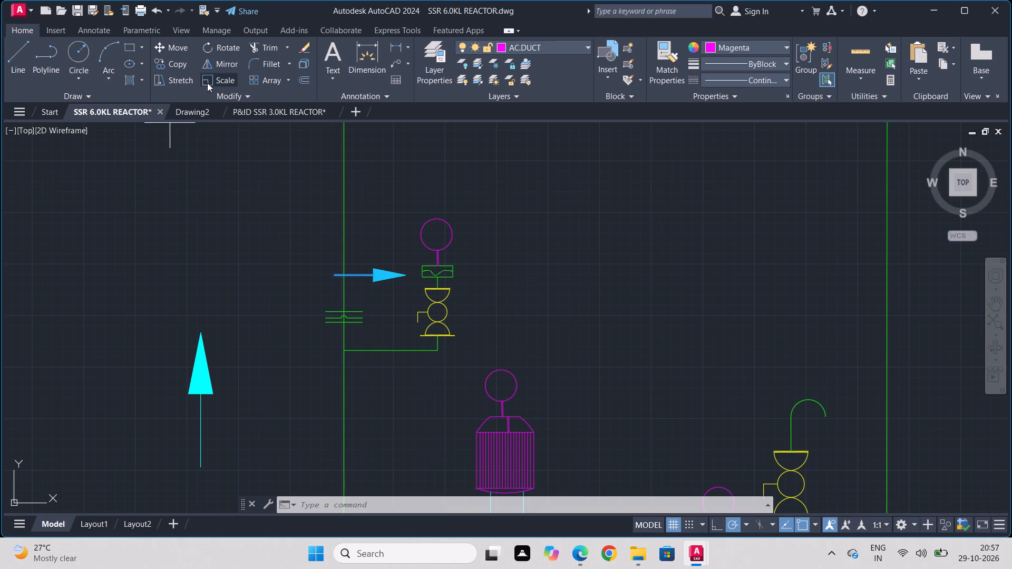
click(331, 277)
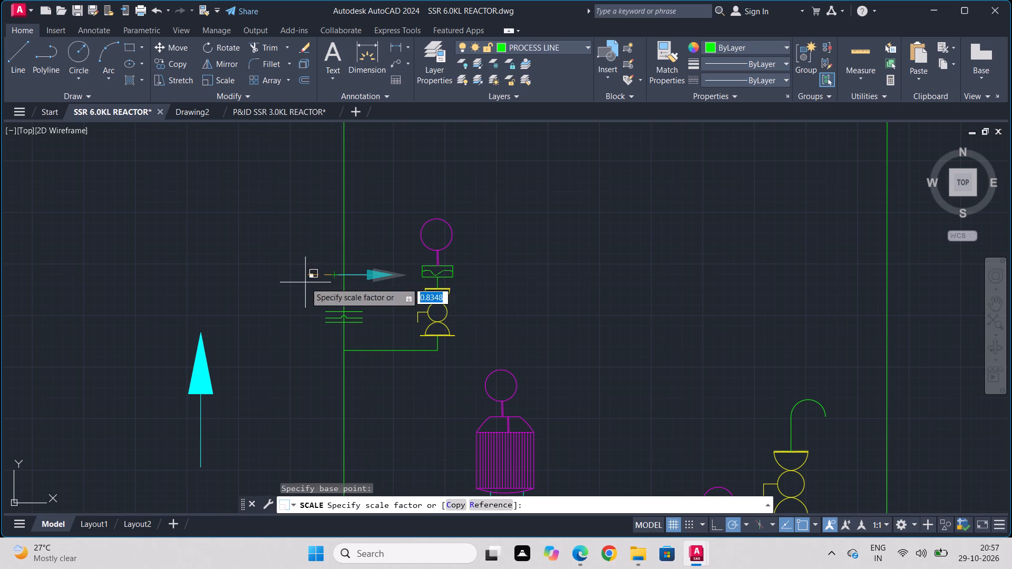
click(305, 282)
Move the horizontal arrow so its tail starts on the vertical process line.
drag(376, 254, 371, 278)
click(366, 286)
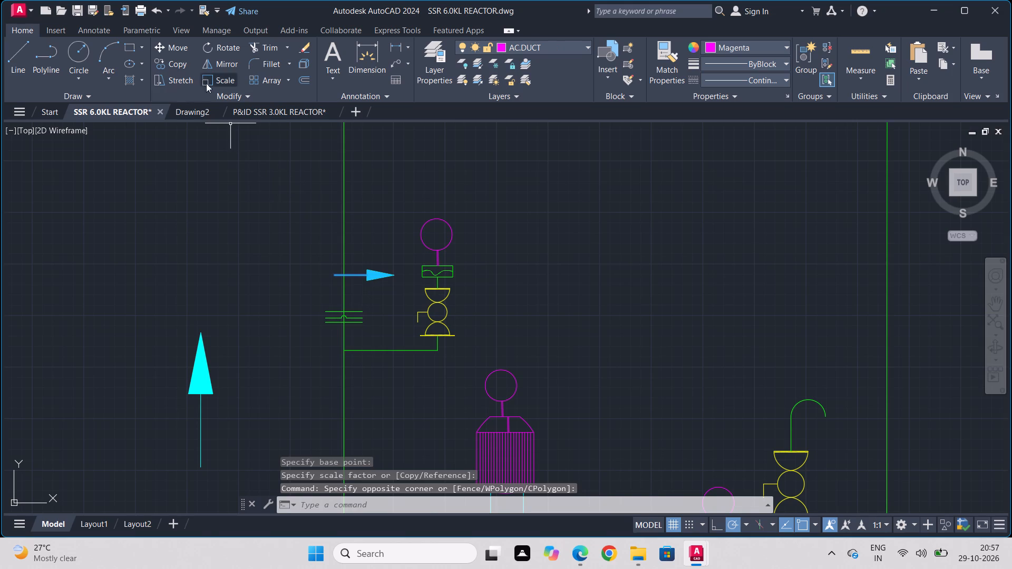
click(183, 50)
click(335, 278)
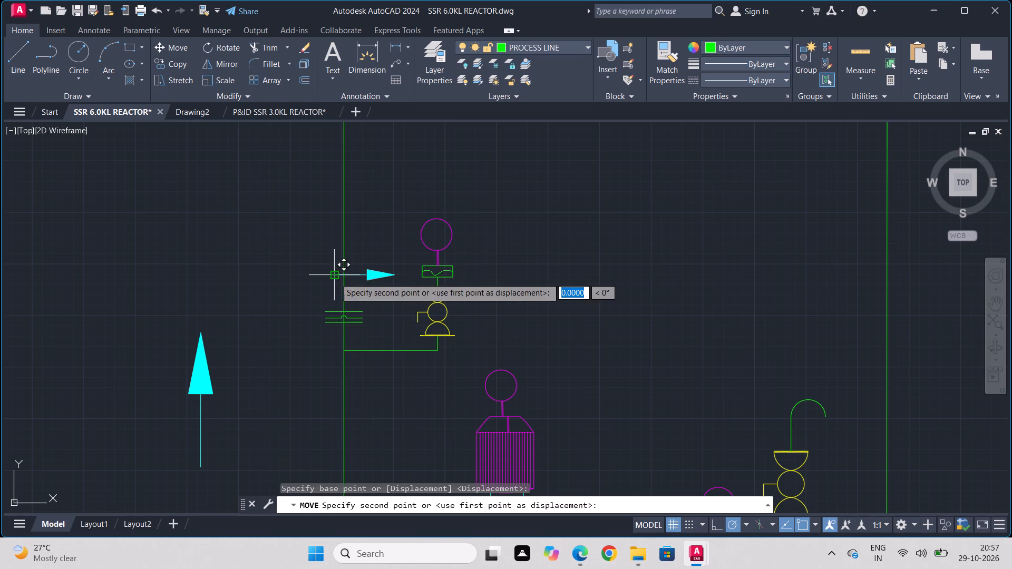
click(342, 273)
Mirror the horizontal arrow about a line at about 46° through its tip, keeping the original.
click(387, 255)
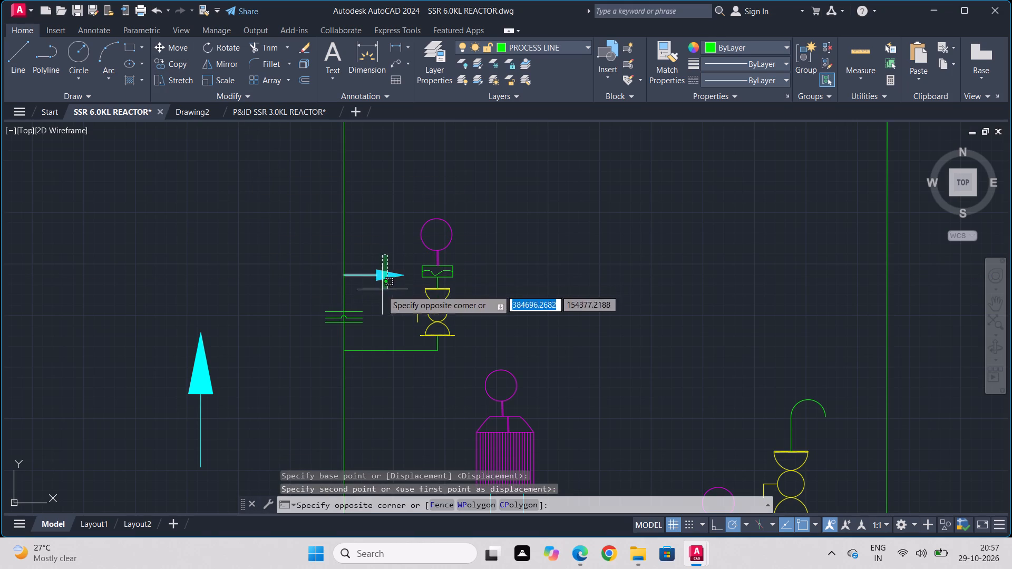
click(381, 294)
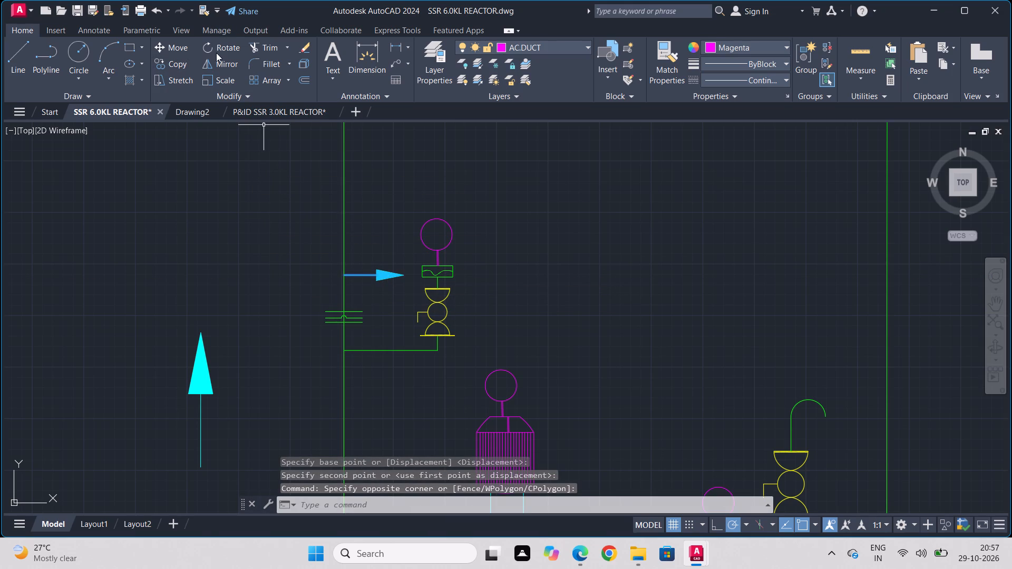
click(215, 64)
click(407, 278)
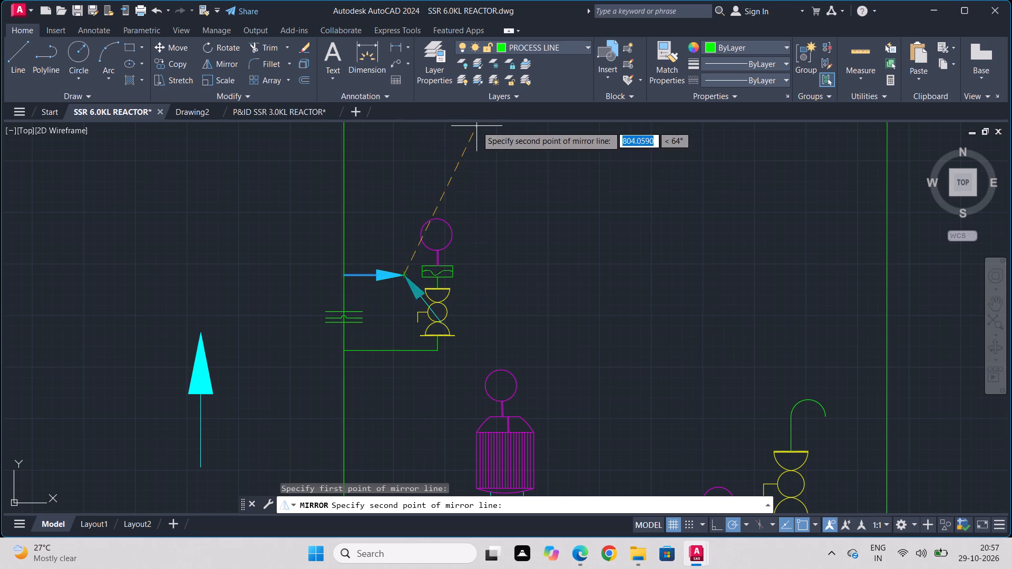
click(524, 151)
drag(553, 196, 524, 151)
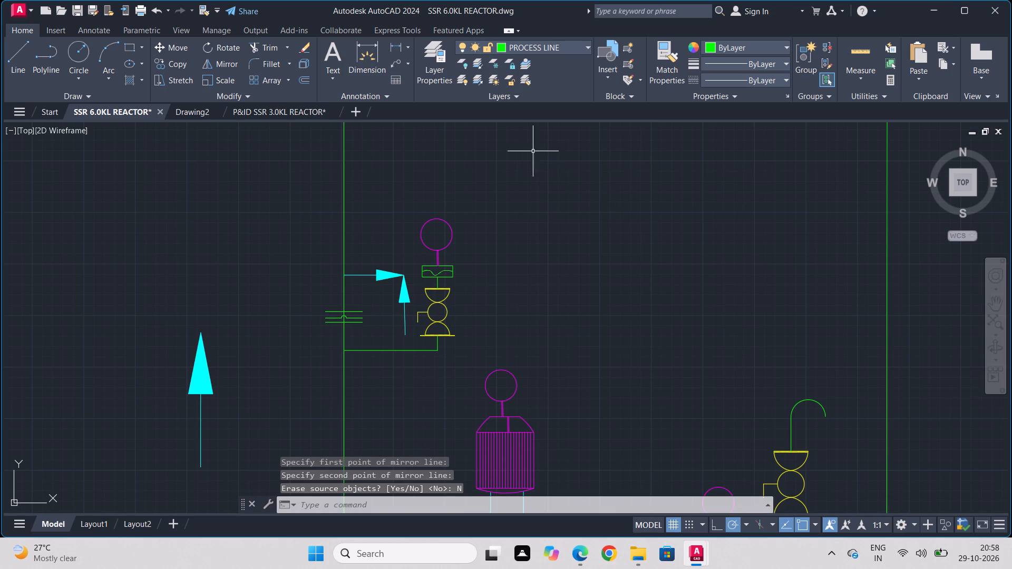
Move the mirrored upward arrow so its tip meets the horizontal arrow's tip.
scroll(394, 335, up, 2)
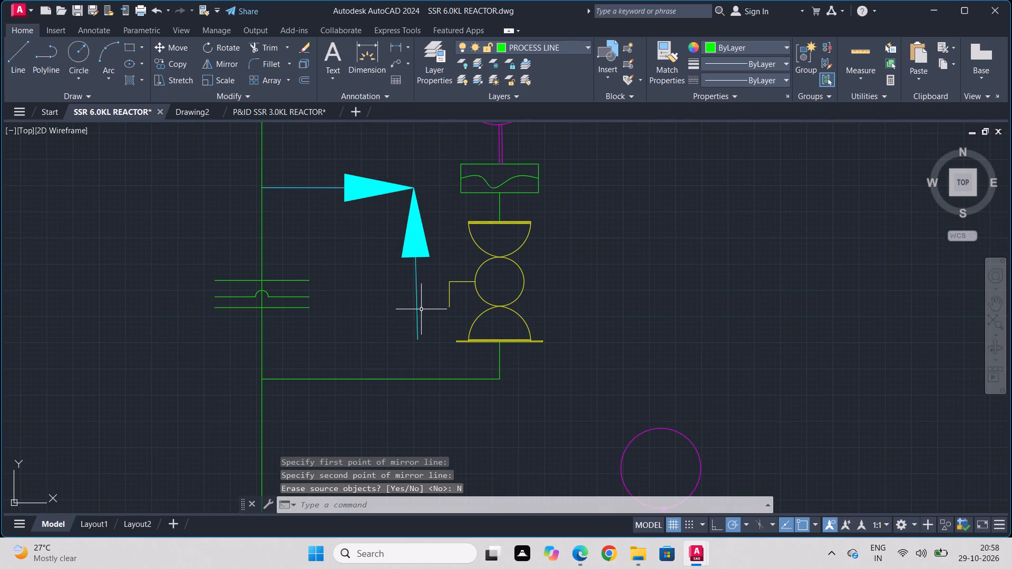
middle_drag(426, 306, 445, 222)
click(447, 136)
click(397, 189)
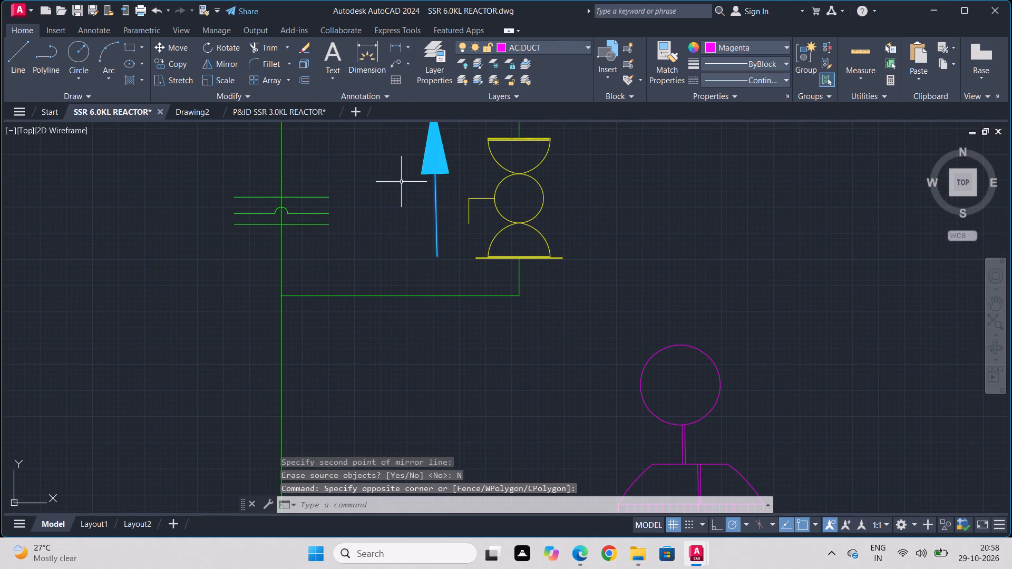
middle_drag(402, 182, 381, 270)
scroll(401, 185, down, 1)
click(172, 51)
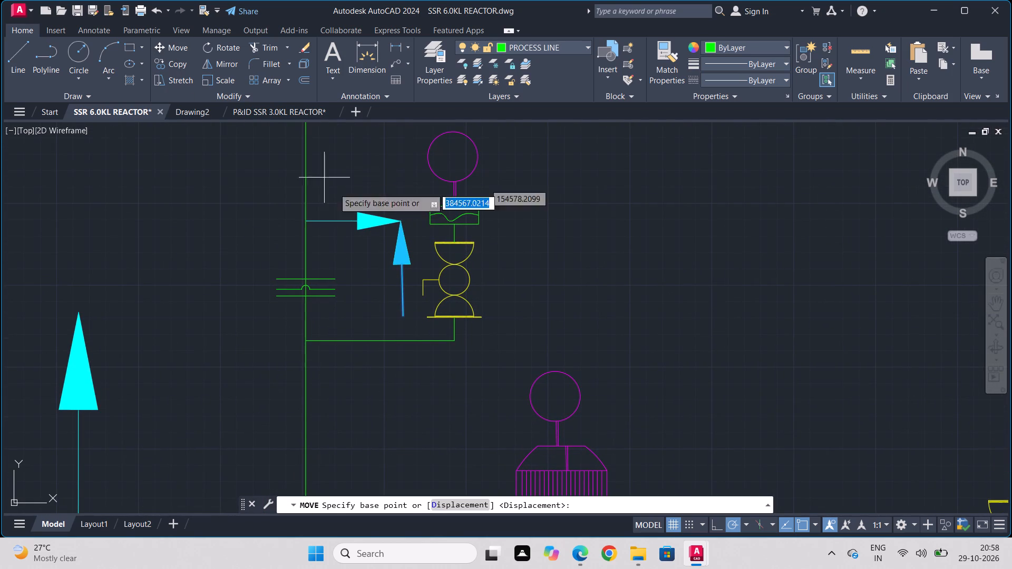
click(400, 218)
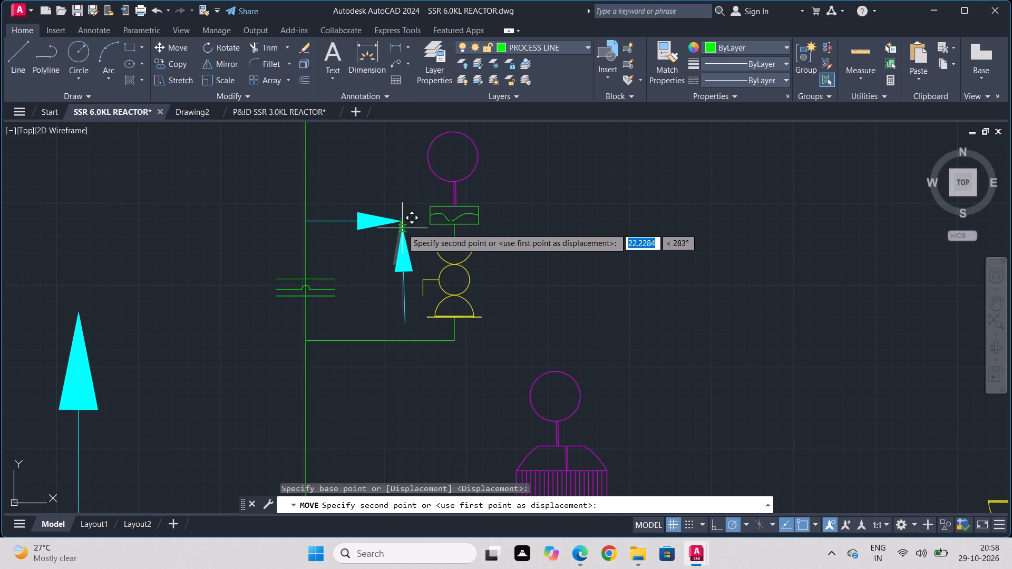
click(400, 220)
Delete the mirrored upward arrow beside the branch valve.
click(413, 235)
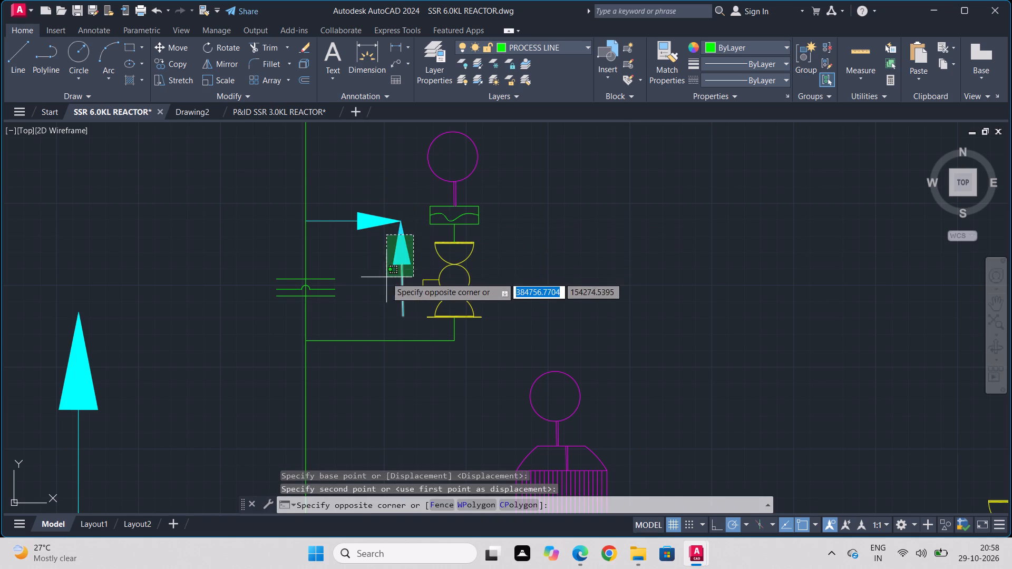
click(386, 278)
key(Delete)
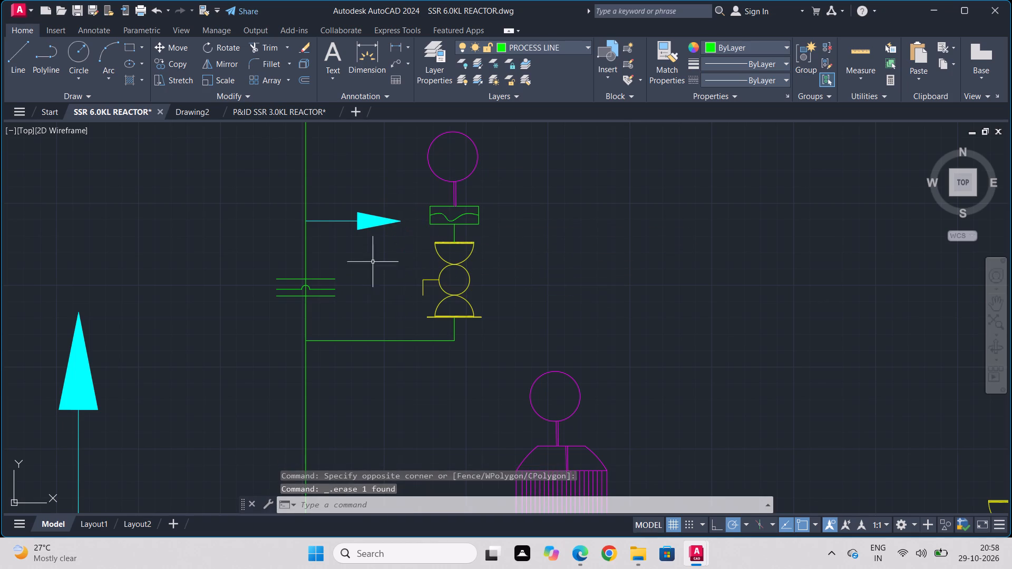
Mirror the horizontal arrow about a 45° line through its tip, keeping the original.
drag(398, 188, 351, 244)
click(348, 248)
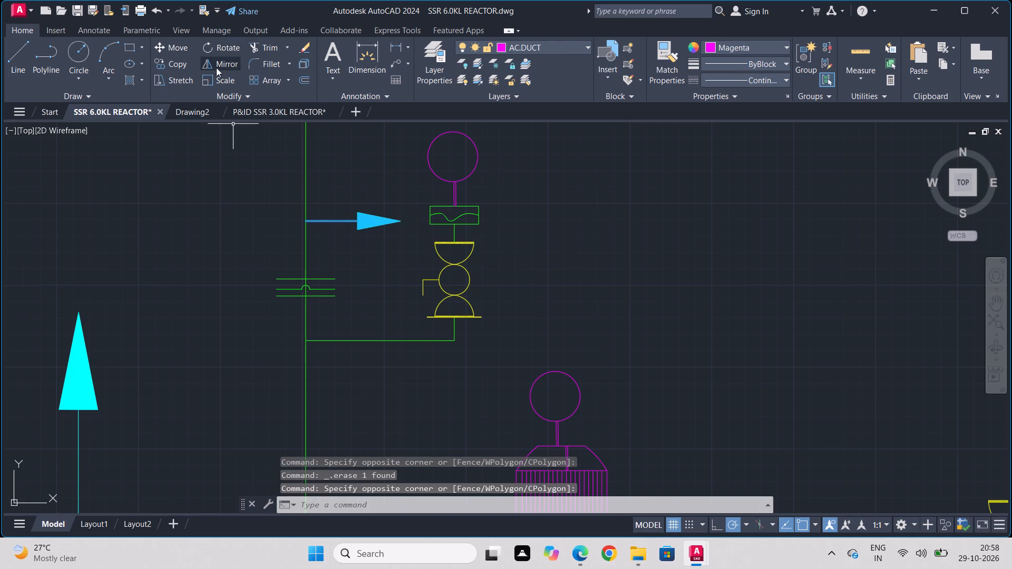
click(217, 70)
click(400, 225)
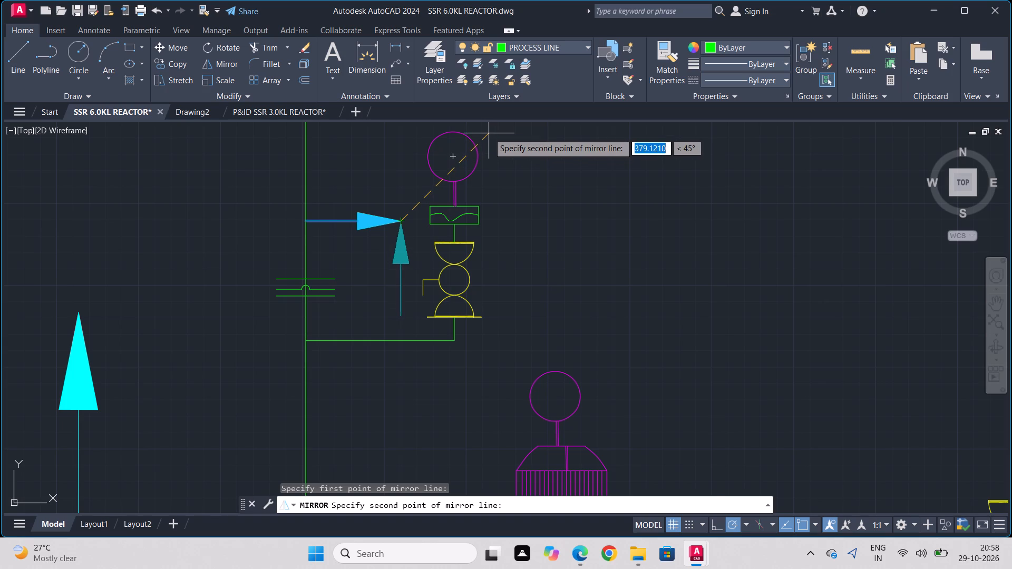
scroll(489, 133, down, 1)
middle_drag(489, 133, 489, 256)
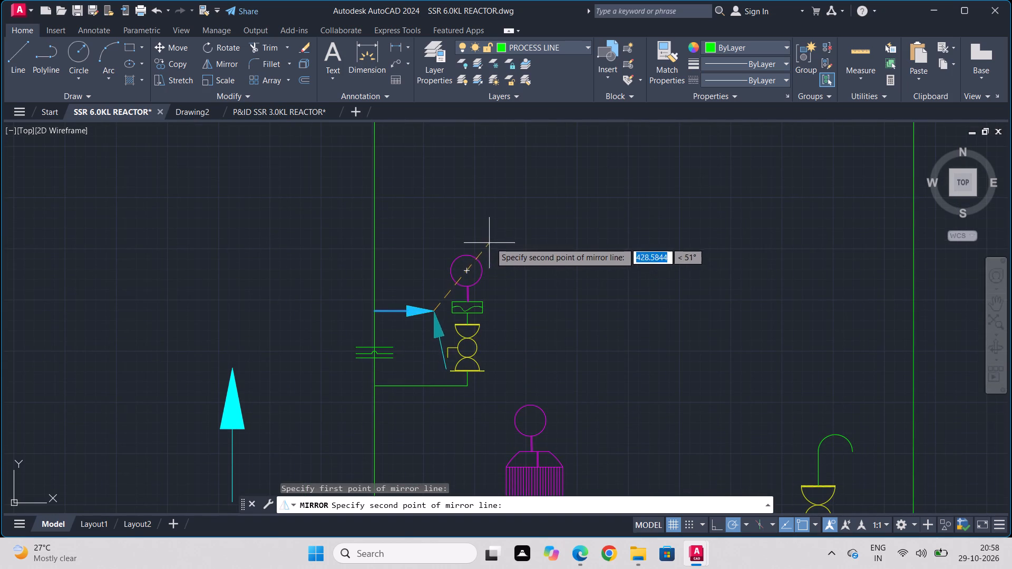
click(540, 205)
drag(550, 246, 540, 205)
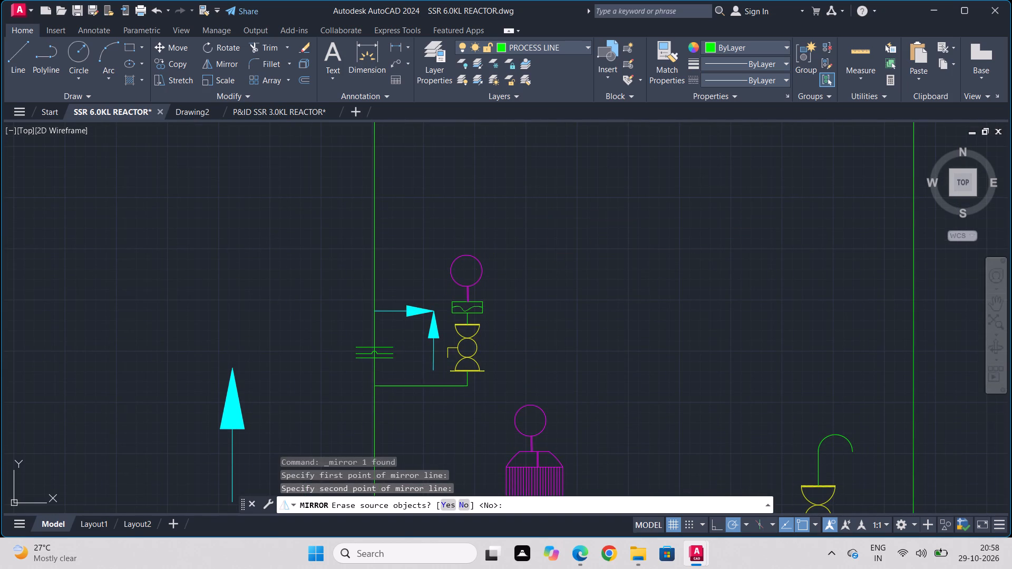
Draw a vertical line from the upward arrow's tail down to the horizontal branch line.
middle_drag(439, 376, 440, 273)
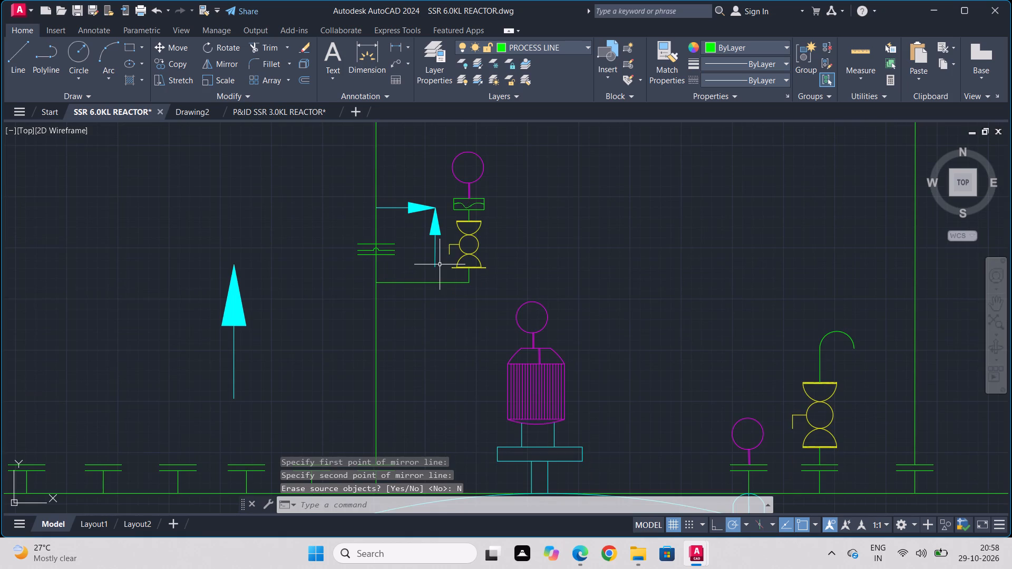
scroll(439, 264, up, 2)
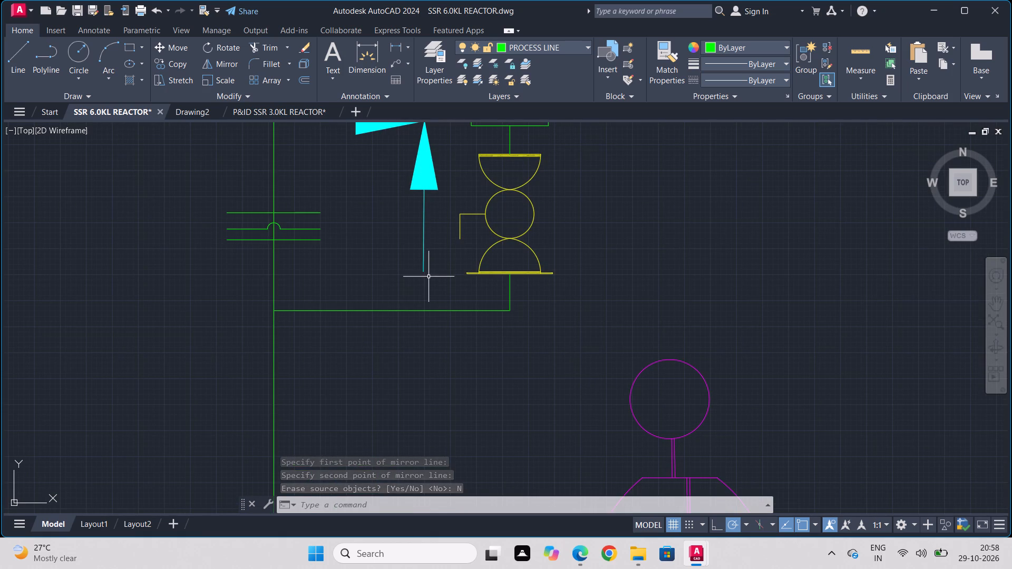
key(l)
key(Return)
click(424, 274)
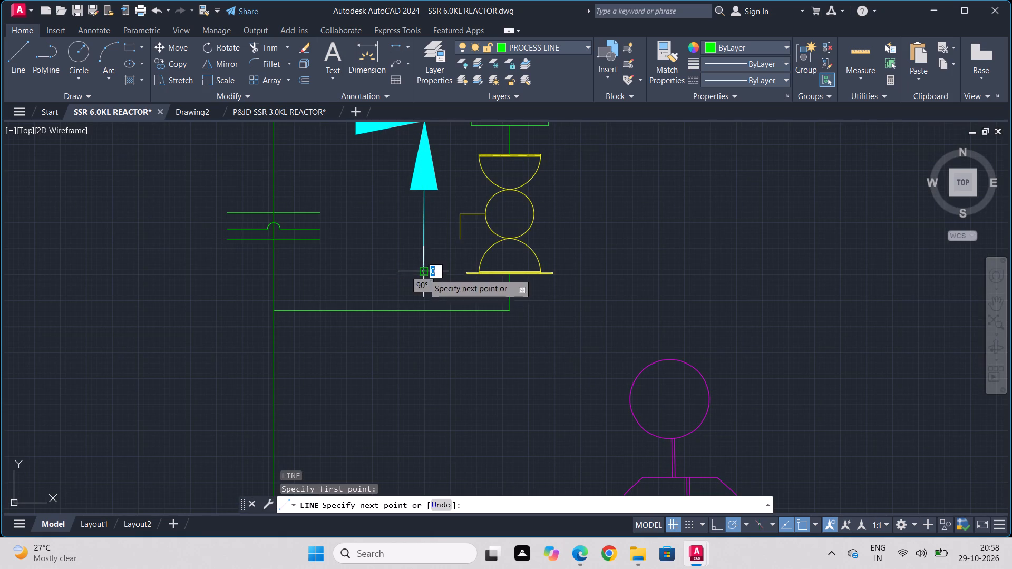
click(423, 308)
key(Escape)
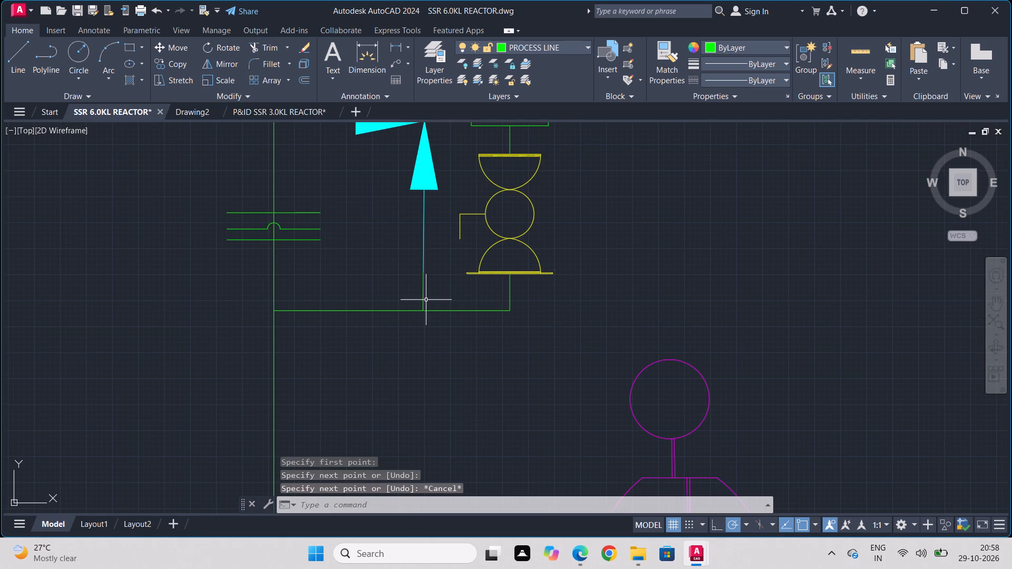
Set the colour of the short line below the upward arrow to cyan.
click(418, 299)
drag(416, 300, 442, 289)
drag(442, 289, 396, 300)
click(386, 302)
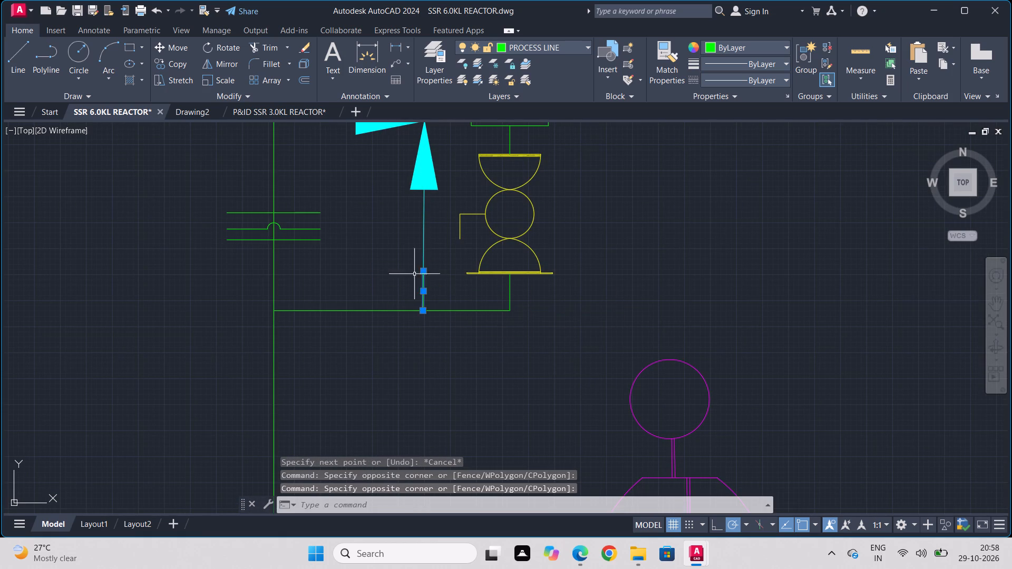
click(707, 41)
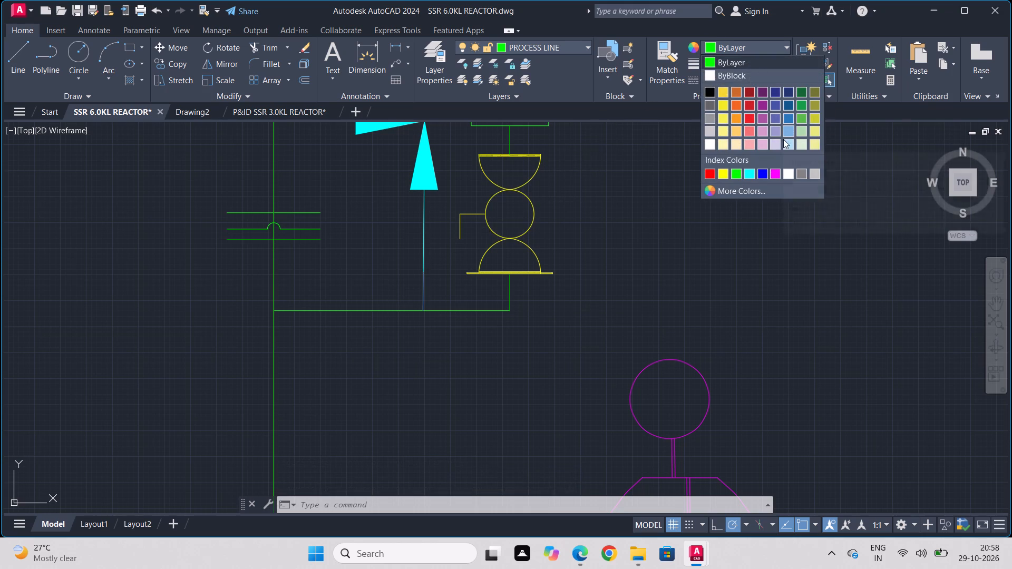
click(750, 177)
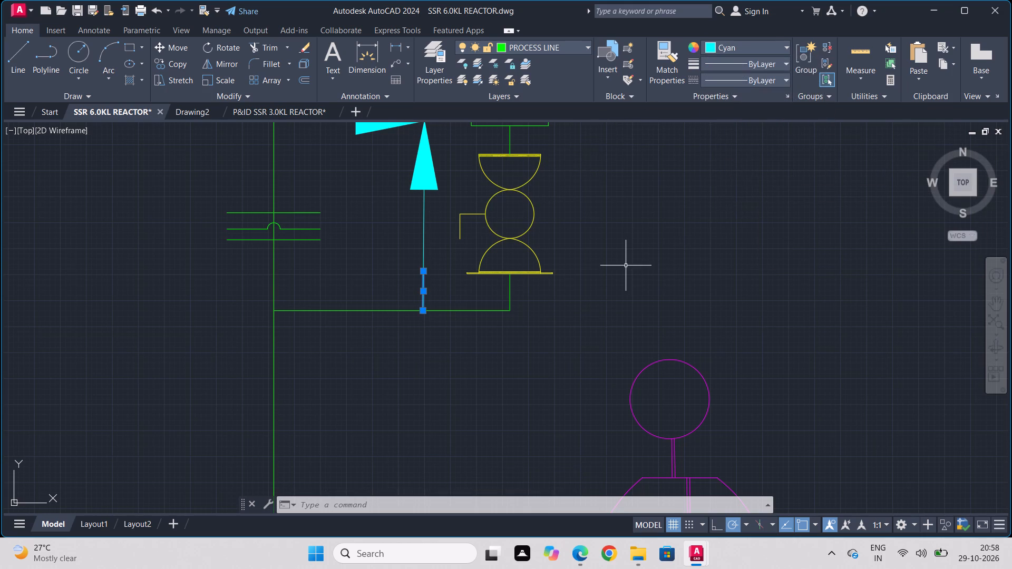
key(Escape)
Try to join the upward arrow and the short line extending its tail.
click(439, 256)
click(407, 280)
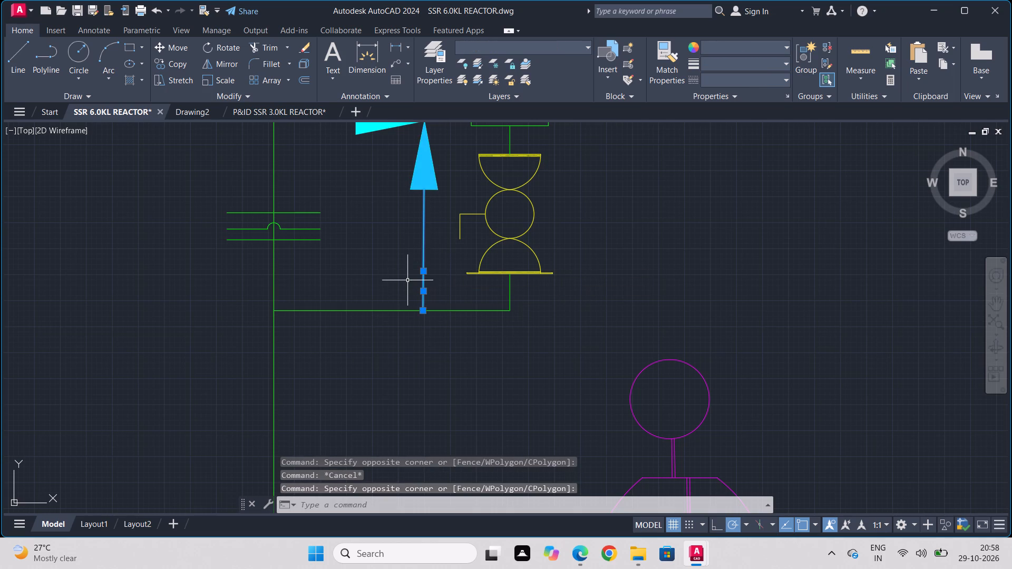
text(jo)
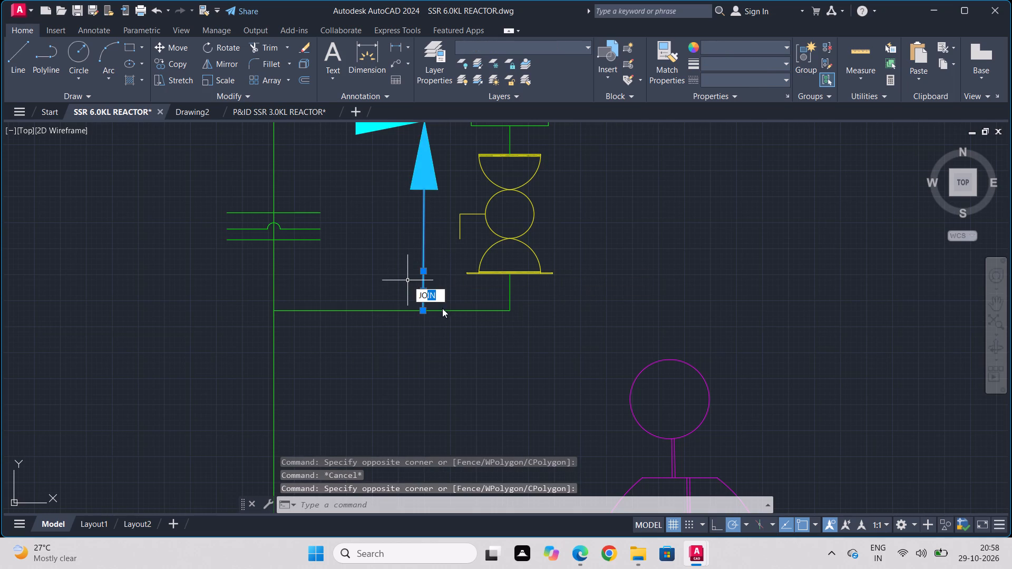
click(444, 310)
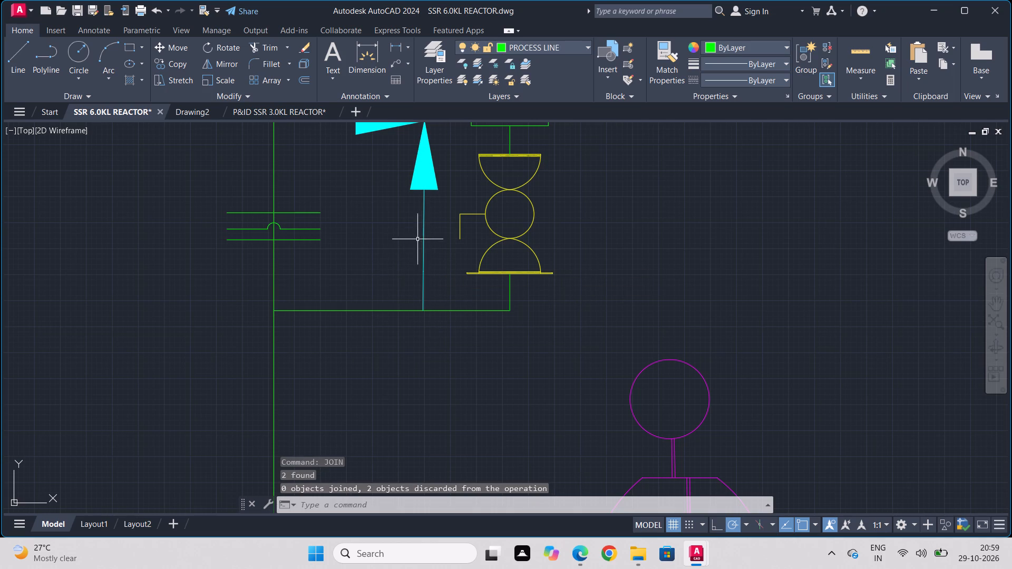
Copy the wavy curve from the rectangle above the branch valve to the empty space above the horizontal arrow.
scroll(394, 256, down, 1)
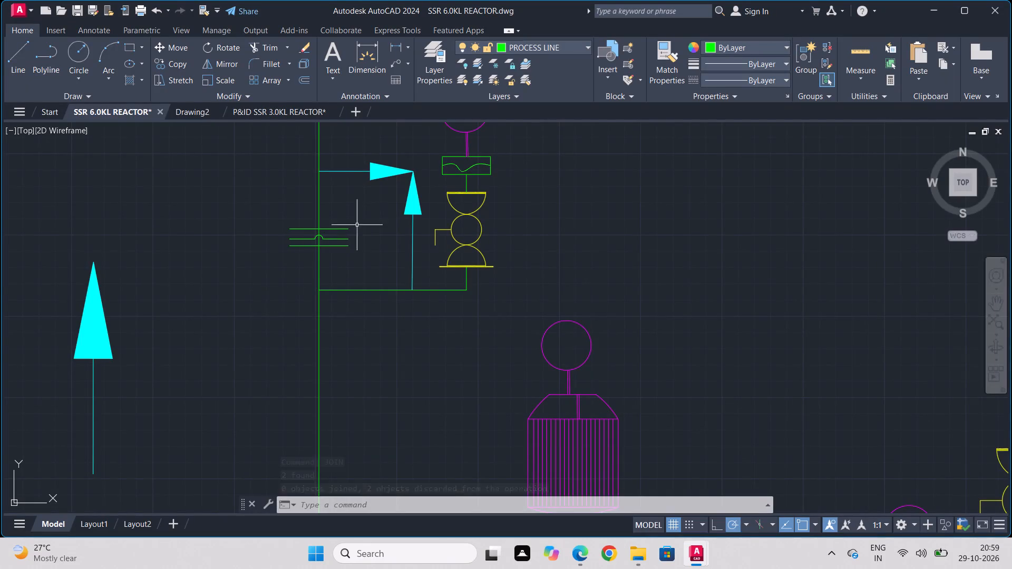
middle_drag(386, 182, 364, 273)
scroll(386, 269, up, 2)
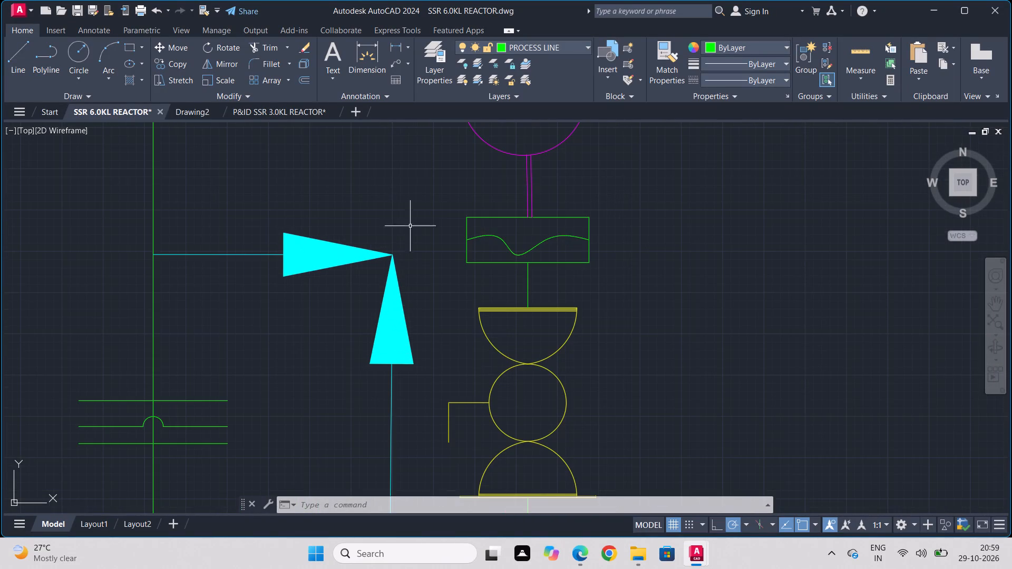
scroll(413, 236, up, 3)
scroll(347, 301, up, 3)
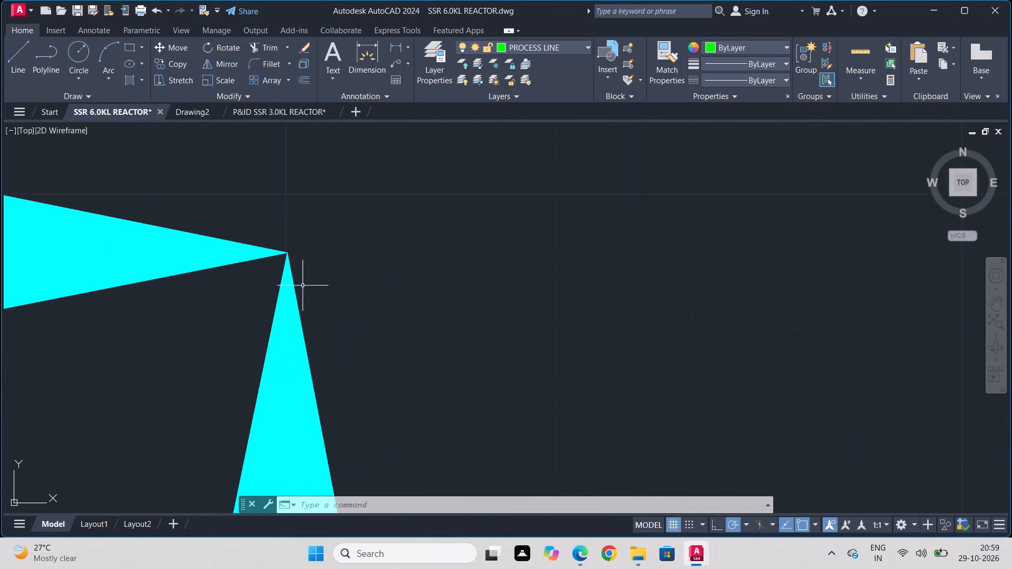
scroll(235, 265, down, 2)
scroll(153, 256, down, 2)
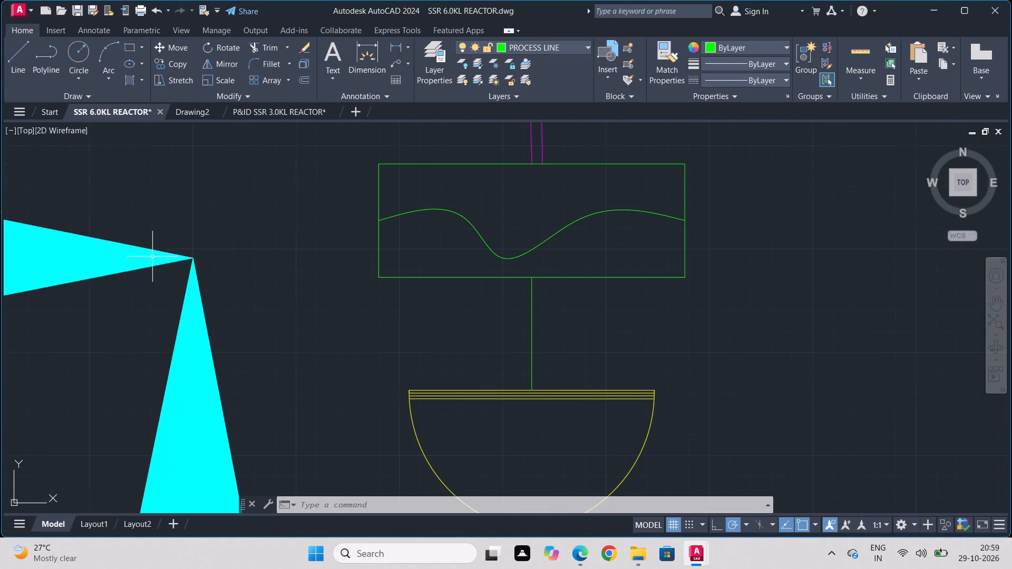
middle_drag(172, 265, 311, 231)
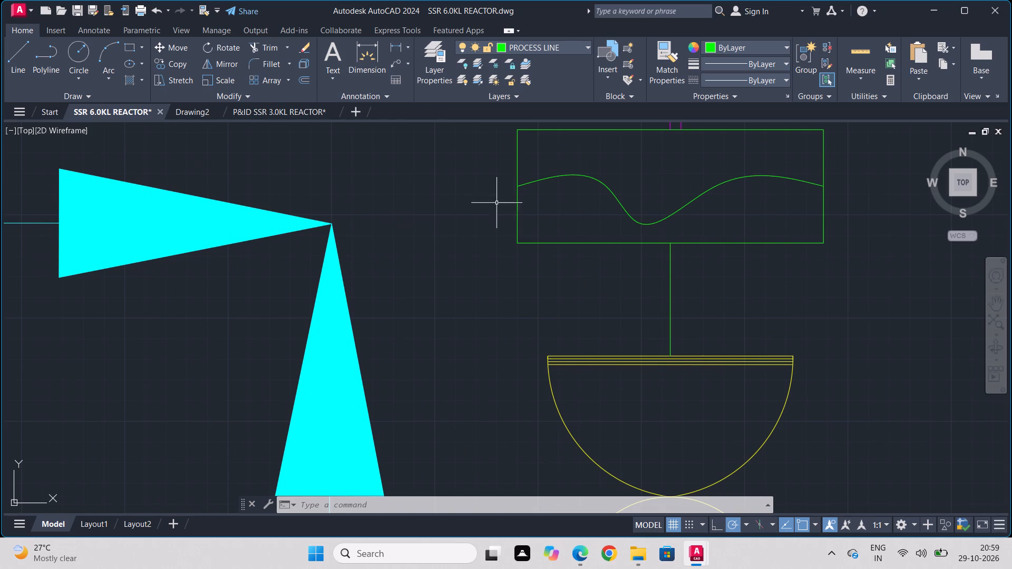
drag(766, 169, 742, 173)
click(556, 217)
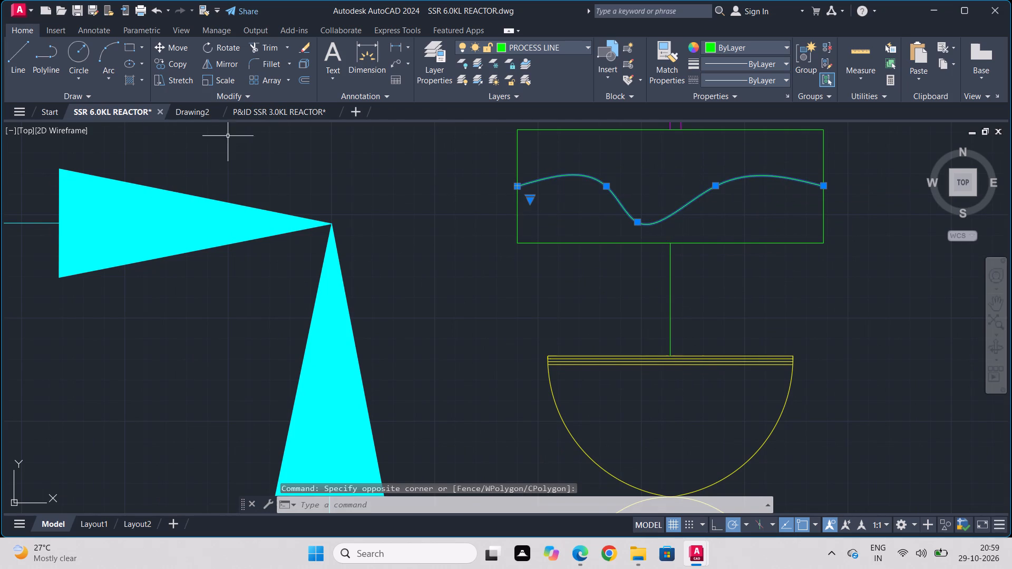
click(166, 58)
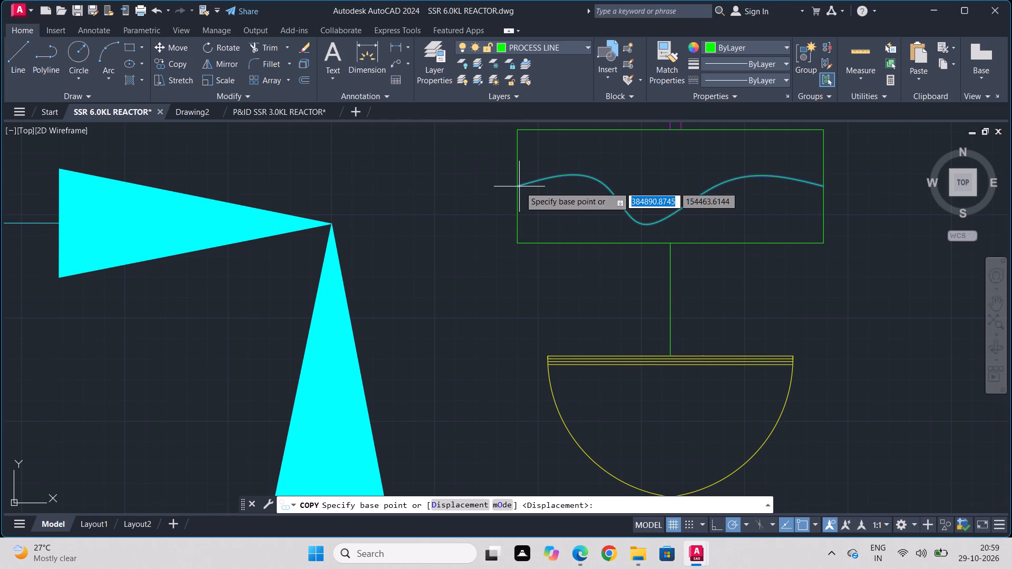
click(520, 187)
scroll(279, 179, down, 1)
middle_drag(260, 176, 455, 371)
click(282, 189)
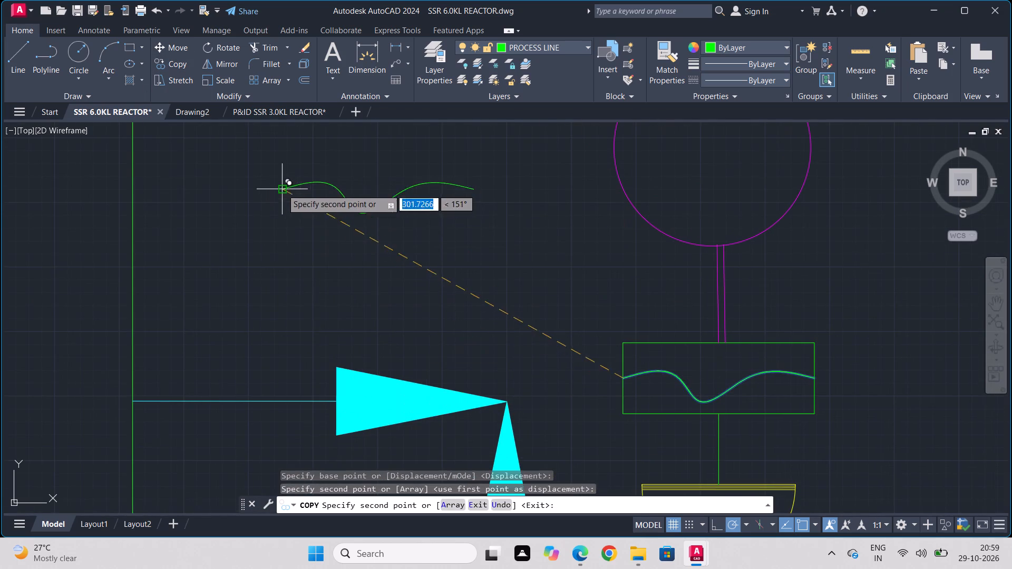
key(Escape)
Rotate the copied wavy curve 90° clockwise about its starting endpoint so it hangs vertically.
drag(523, 153, 467, 150)
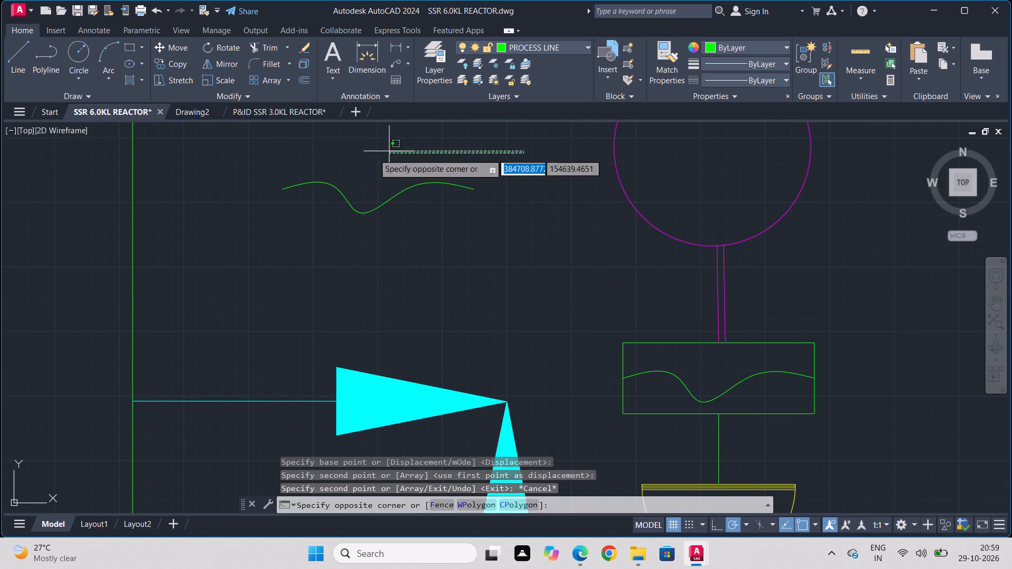
click(150, 262)
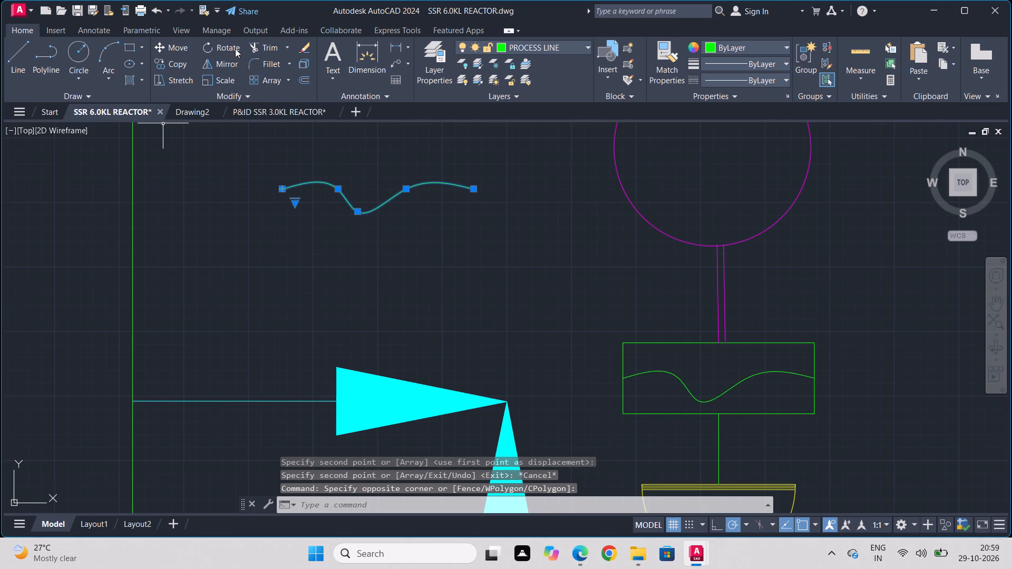
click(235, 48)
click(279, 193)
click(288, 290)
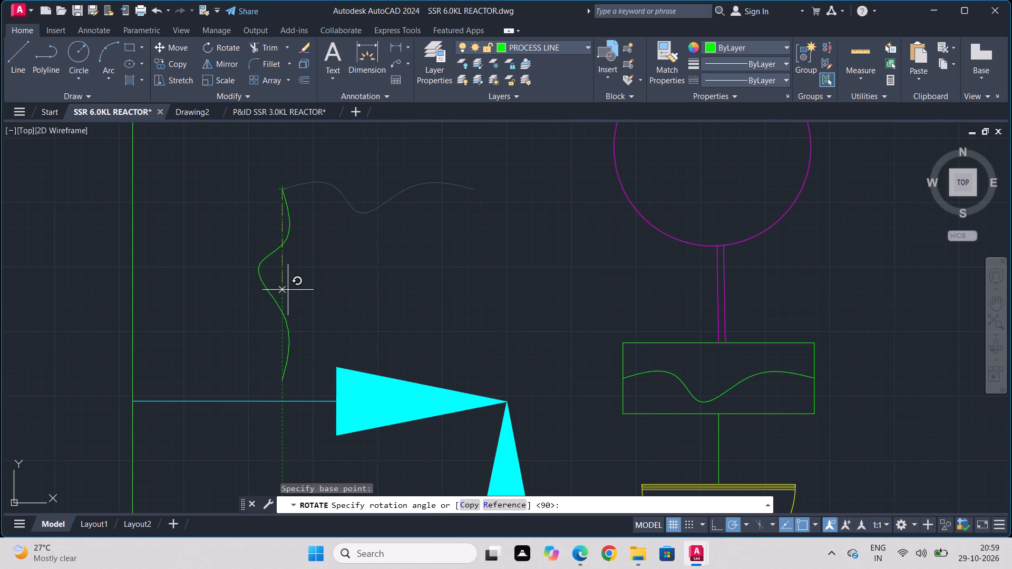
Move the vertical wavy curve so its lower end sits where the two arrow tips meet.
click(327, 148)
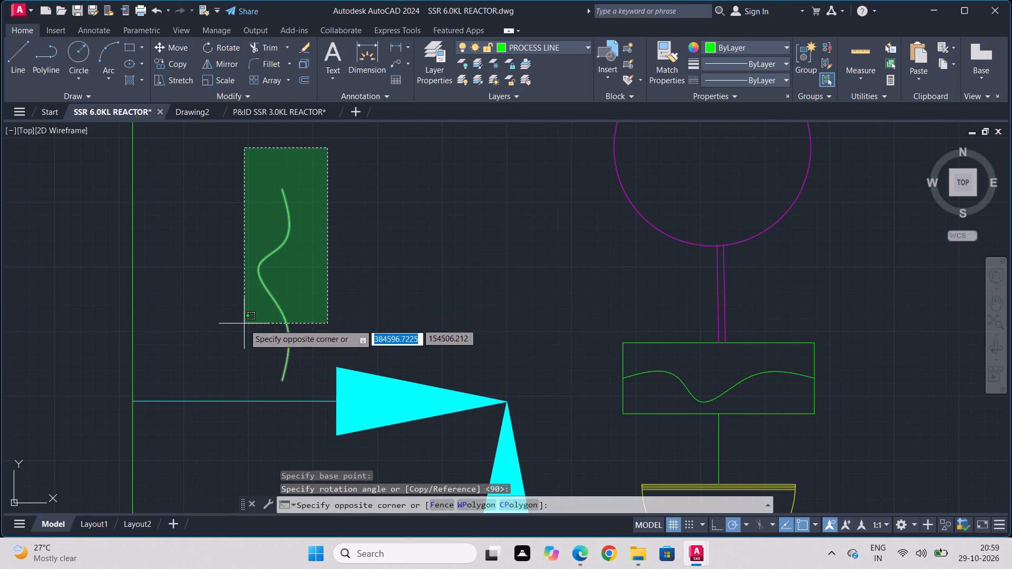
click(244, 325)
click(168, 53)
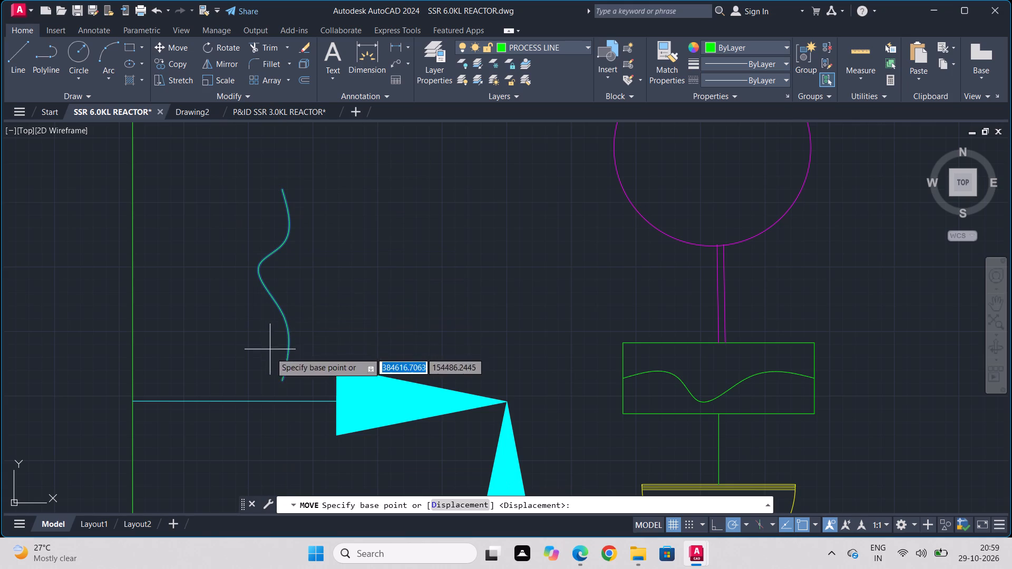
click(283, 381)
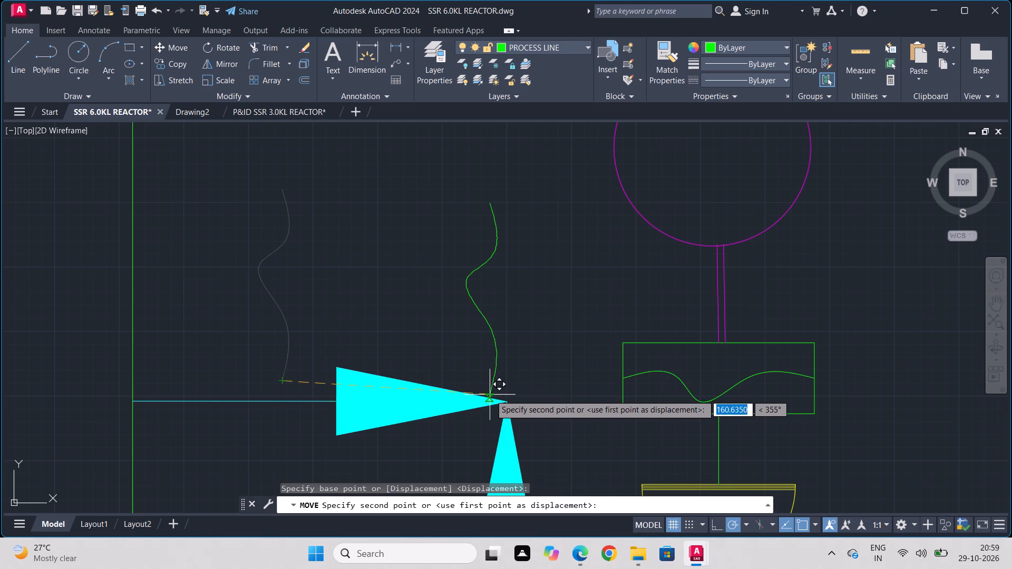
click(505, 398)
Copy the magenta instrument circle above the branch valve onto the upper end of the vertical wavy curve.
scroll(640, 262, down, 1)
middle_drag(640, 262, 455, 317)
scroll(640, 262, down, 1)
drag(573, 221, 535, 226)
click(380, 282)
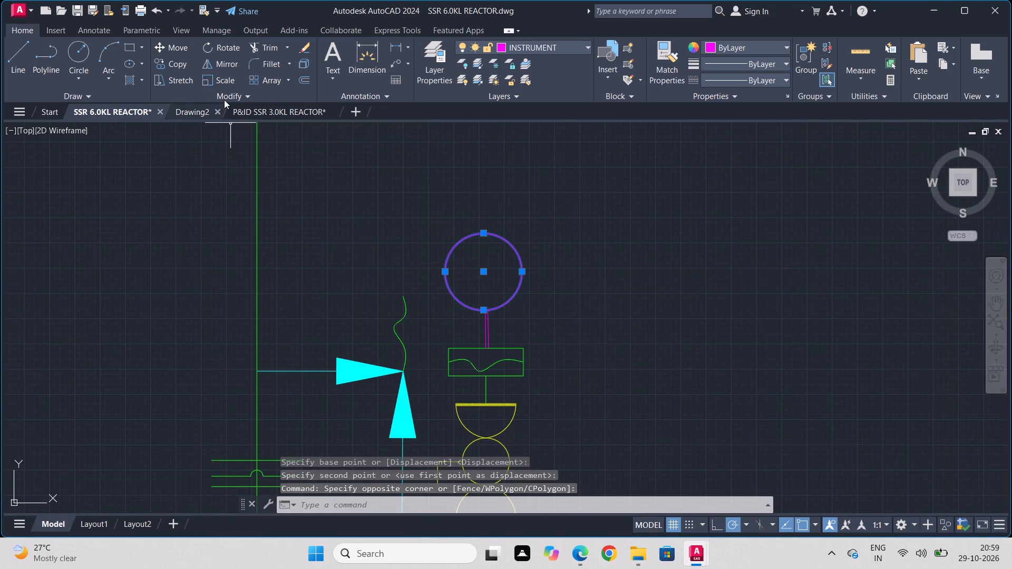
click(168, 61)
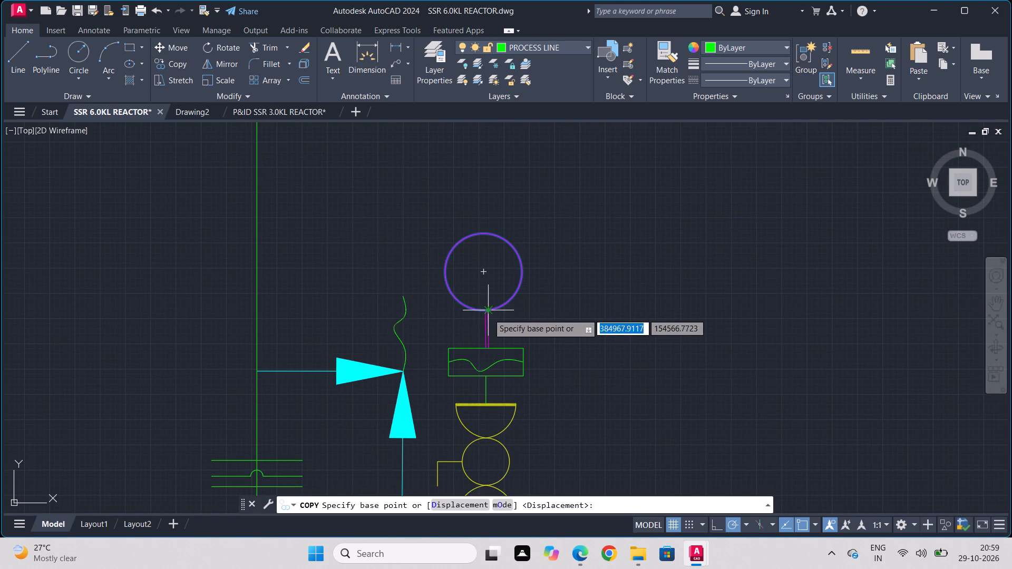
click(488, 313)
click(401, 297)
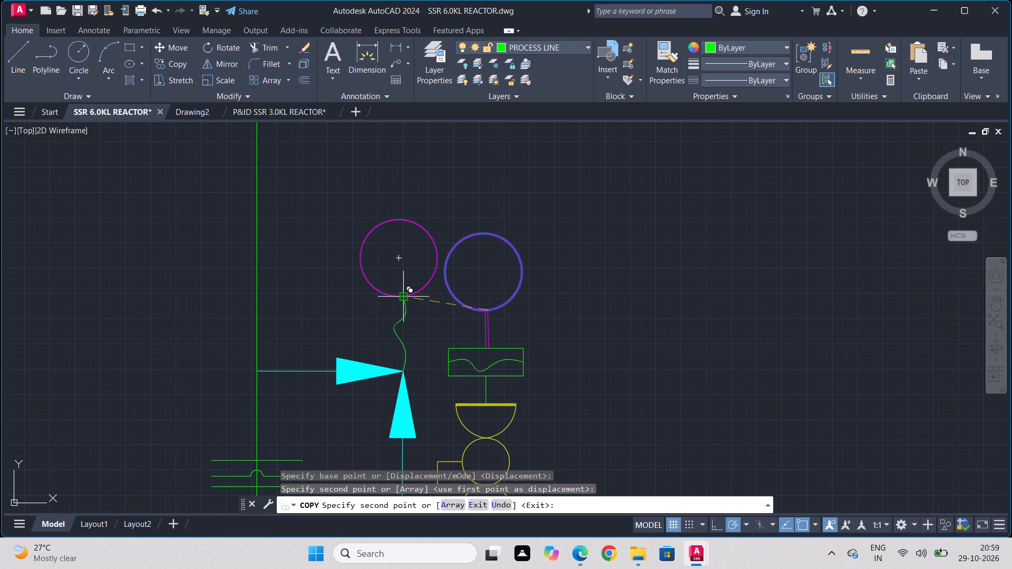
key(Escape)
Scale down the copied instrument circle about its bottom quadrant at the top of the wavy curve.
click(436, 210)
click(355, 258)
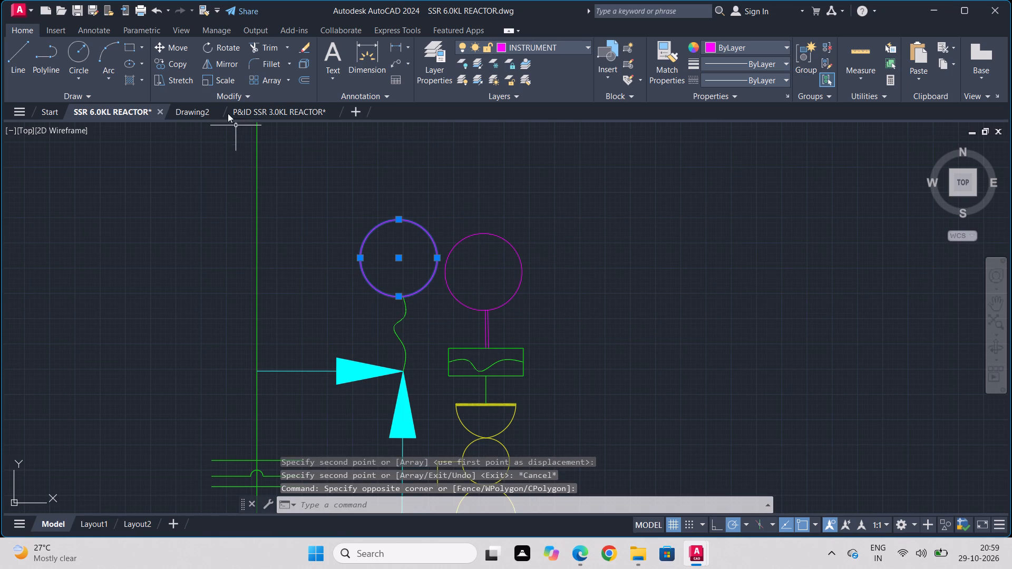
click(213, 81)
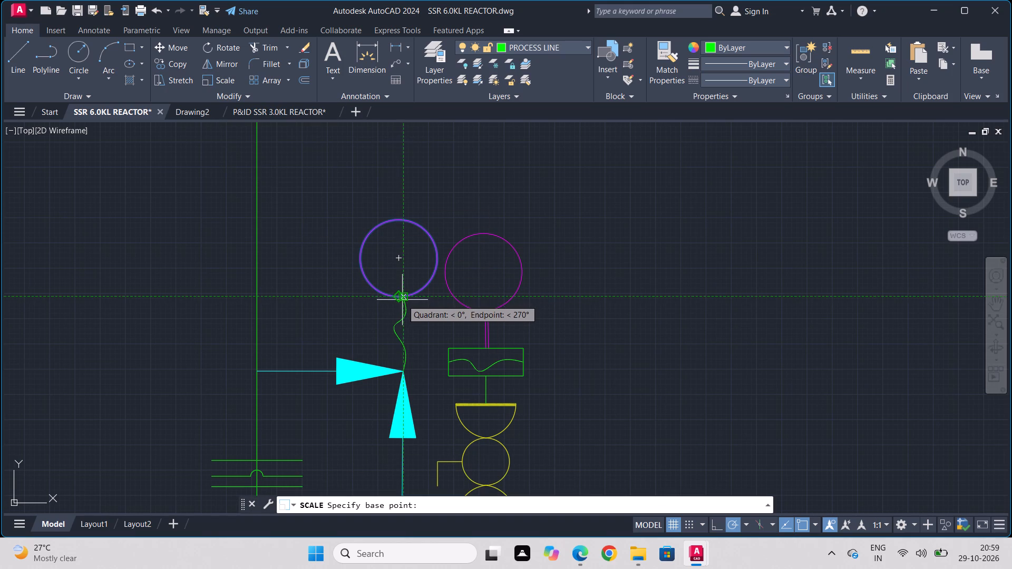
click(401, 300)
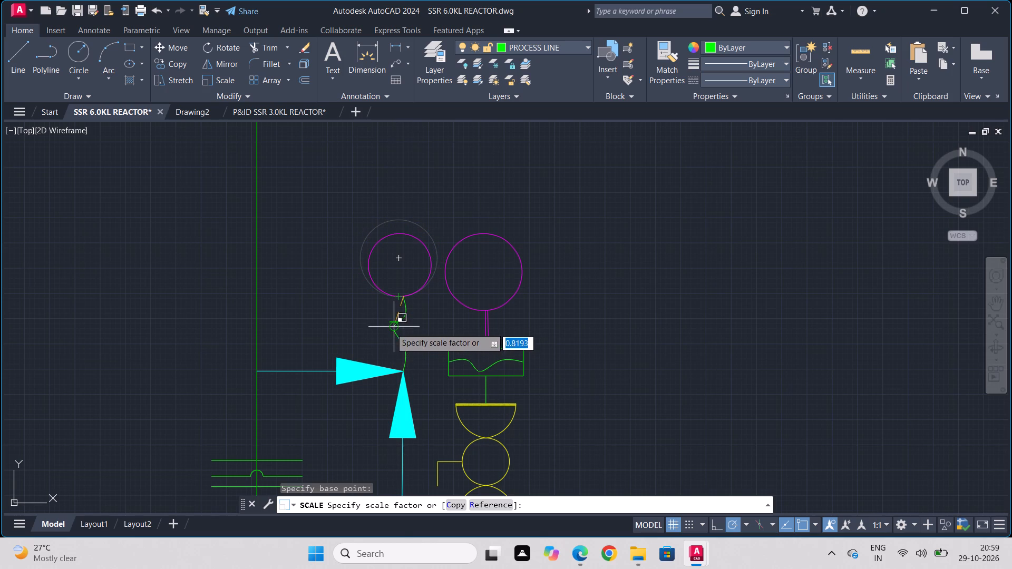
click(396, 322)
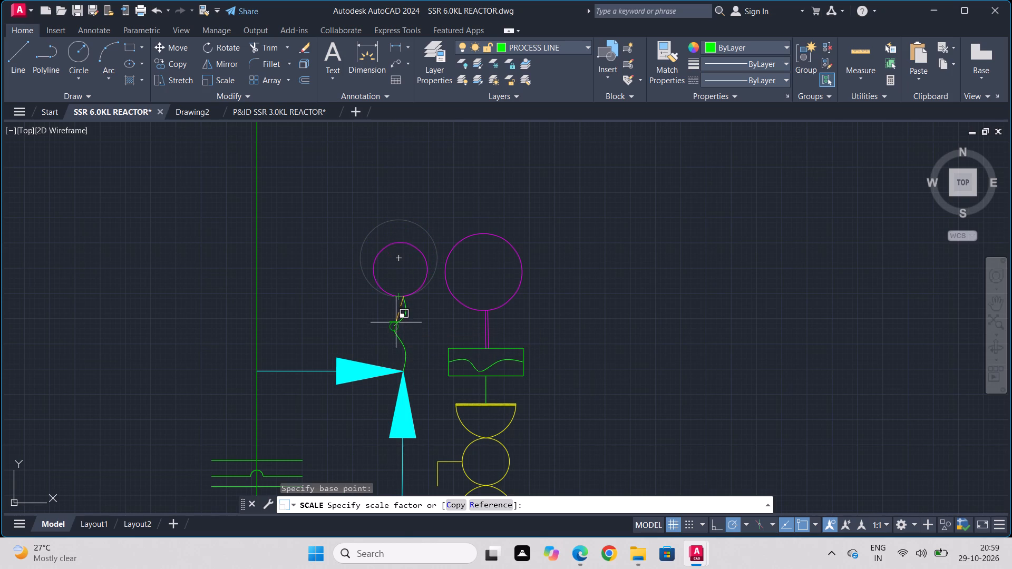
Move the loose cyan upward arrow from beside the tall process line to the open area above and right of the motor.
scroll(221, 342, down, 3)
middle_drag(218, 359, 409, 253)
scroll(417, 249, down, 1)
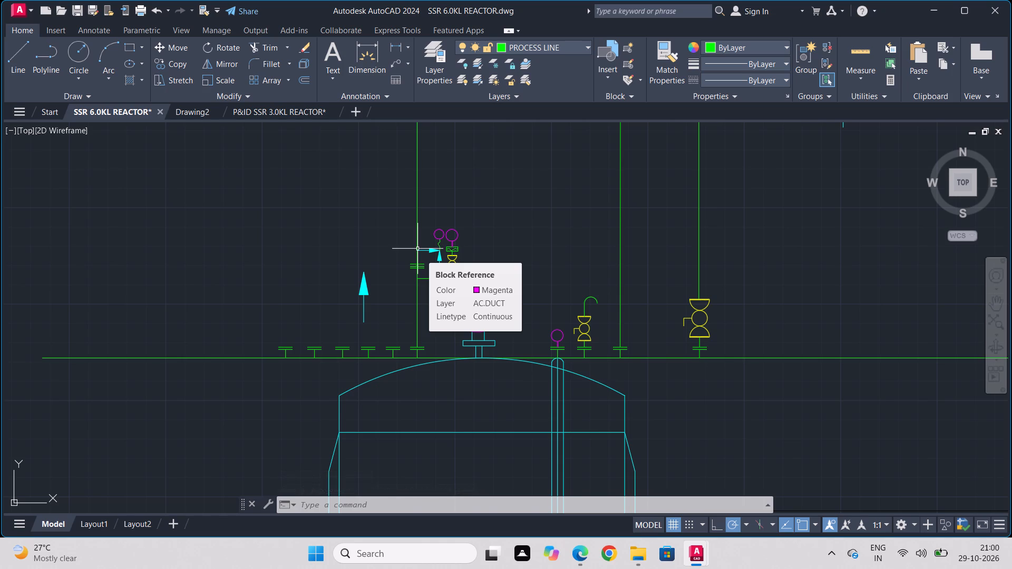
scroll(374, 286, up, 2)
drag(369, 267, 336, 287)
click(250, 378)
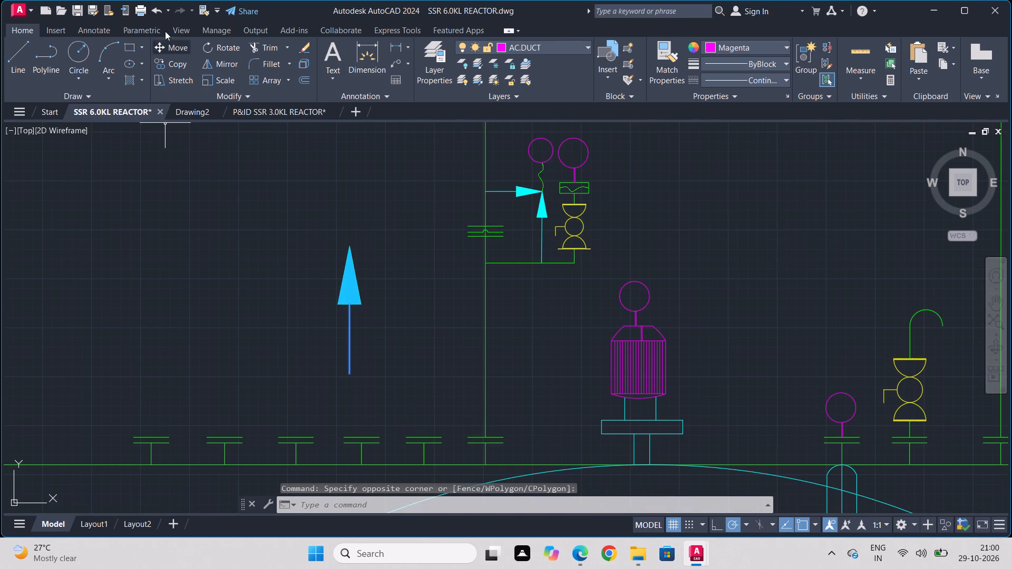
click(167, 44)
click(341, 296)
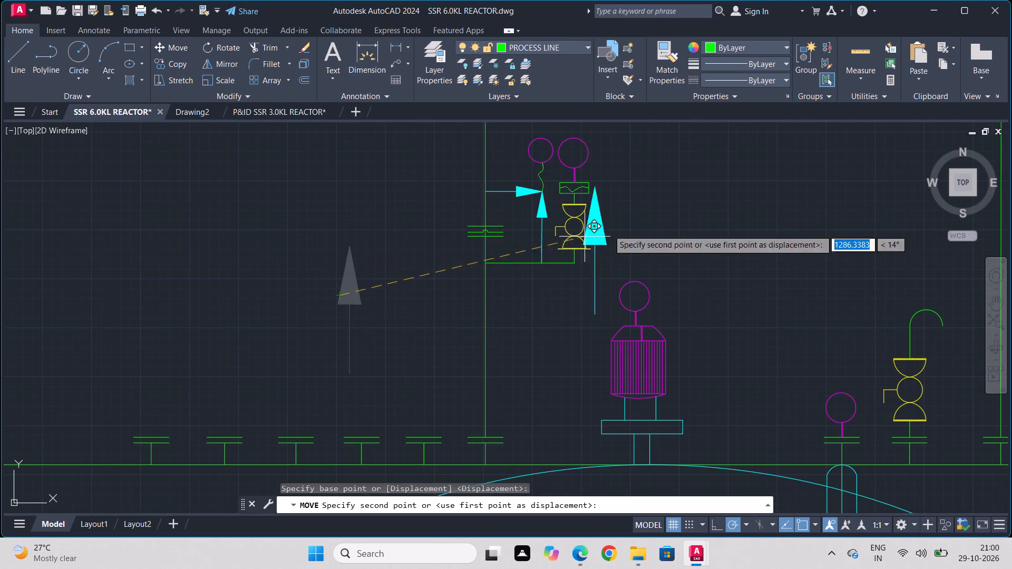
click(789, 194)
Copy the yellow valve and its lower connecting line from the gooseneck vent nozzle onto the five empty nozzles left of the motor.
middle_drag(894, 379, 874, 359)
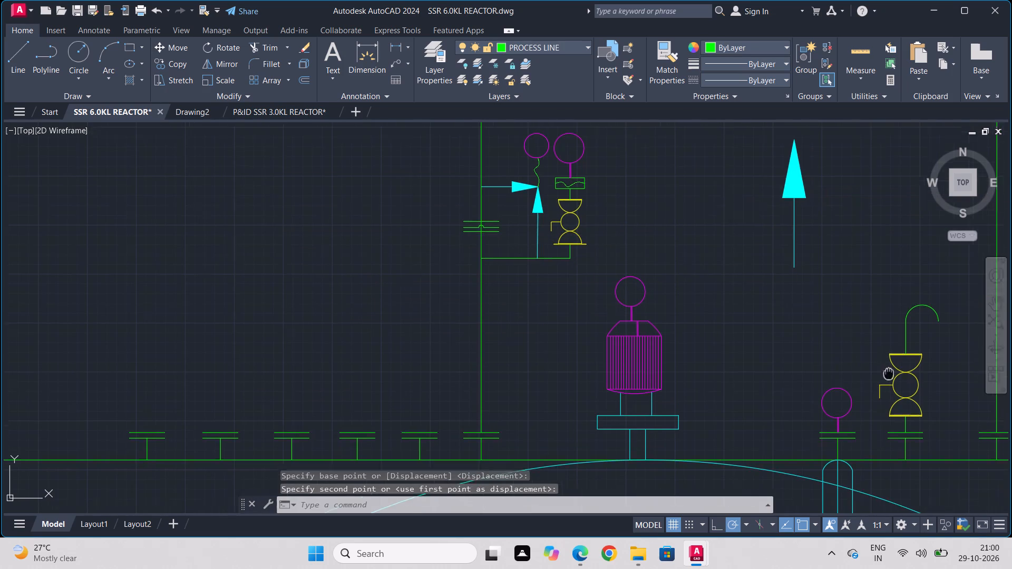
middle_drag(874, 359, 631, 262)
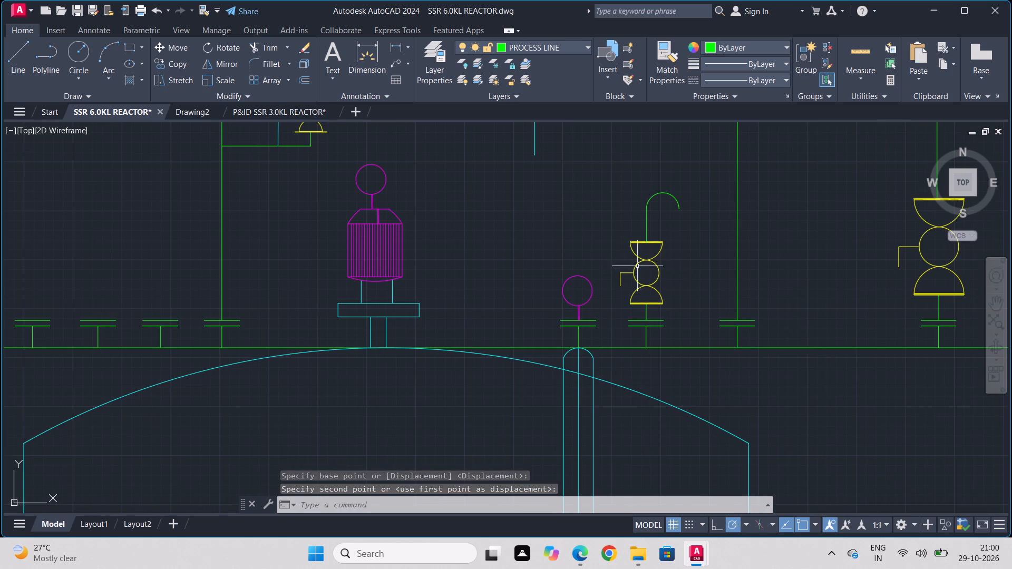
scroll(658, 277, up, 2)
click(669, 171)
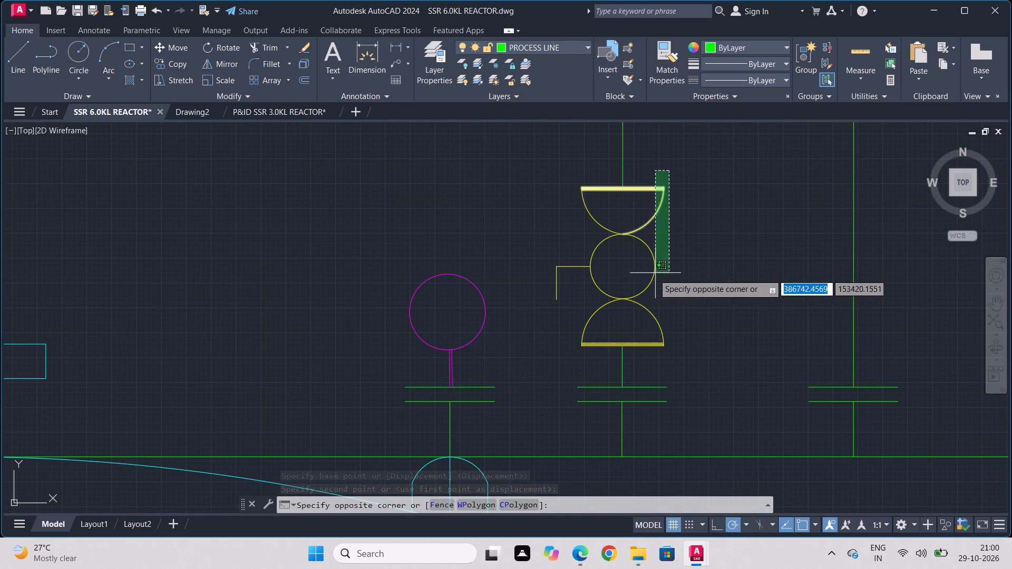
click(638, 359)
click(601, 167)
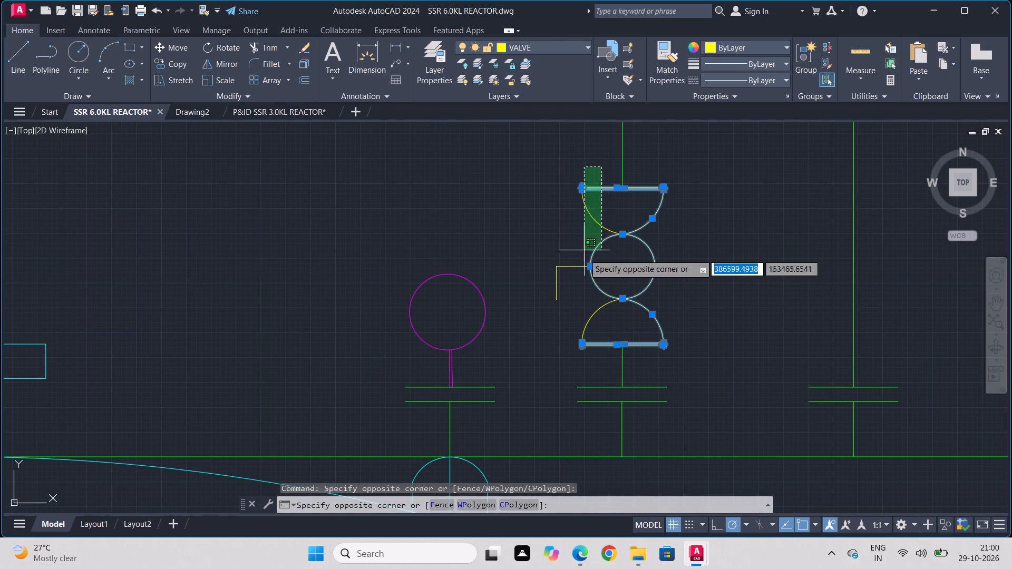
click(557, 350)
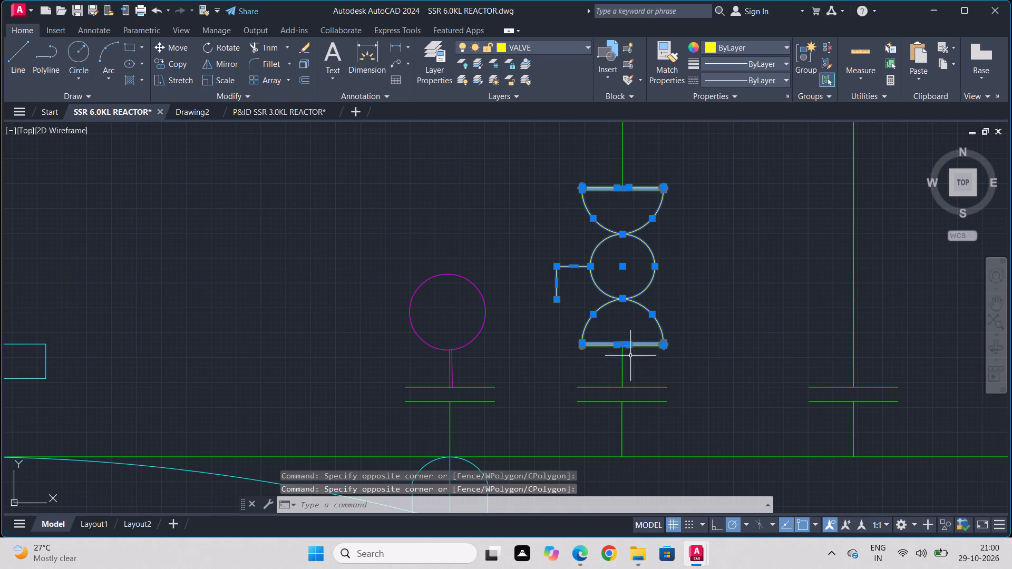
drag(627, 360, 598, 372)
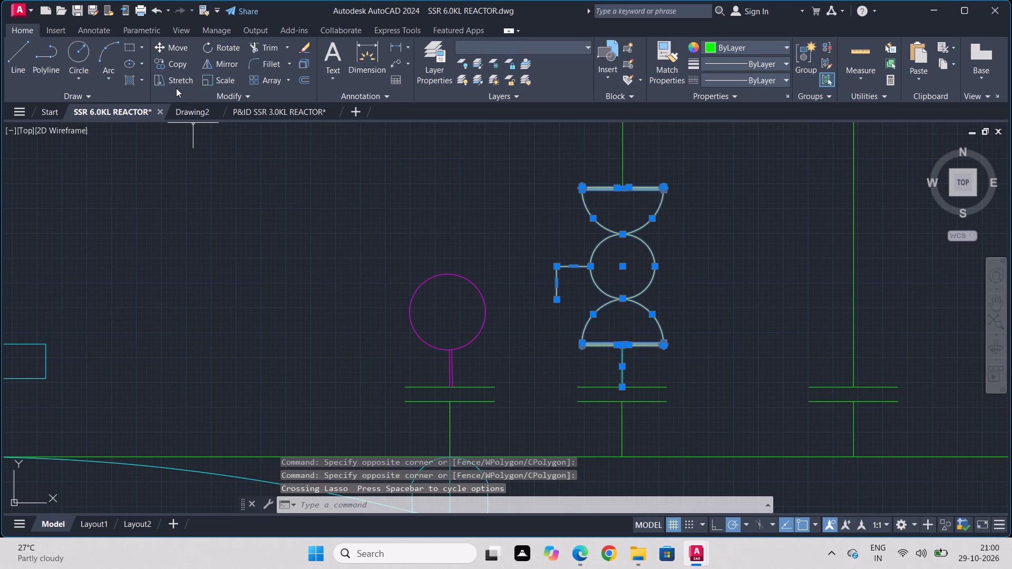
drag(162, 65, 167, 67)
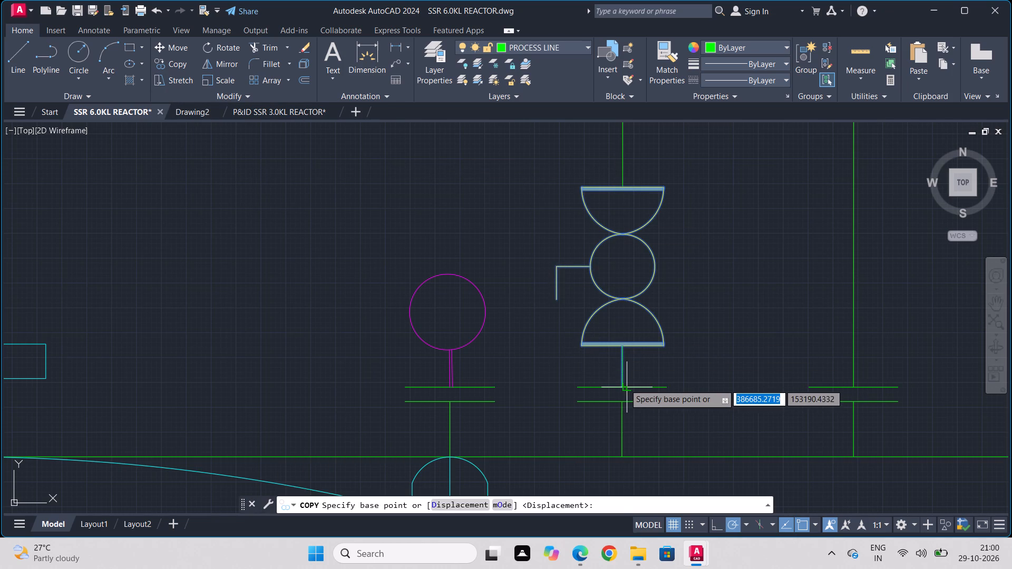
click(619, 386)
scroll(127, 414, down, 3)
middle_drag(122, 421, 522, 312)
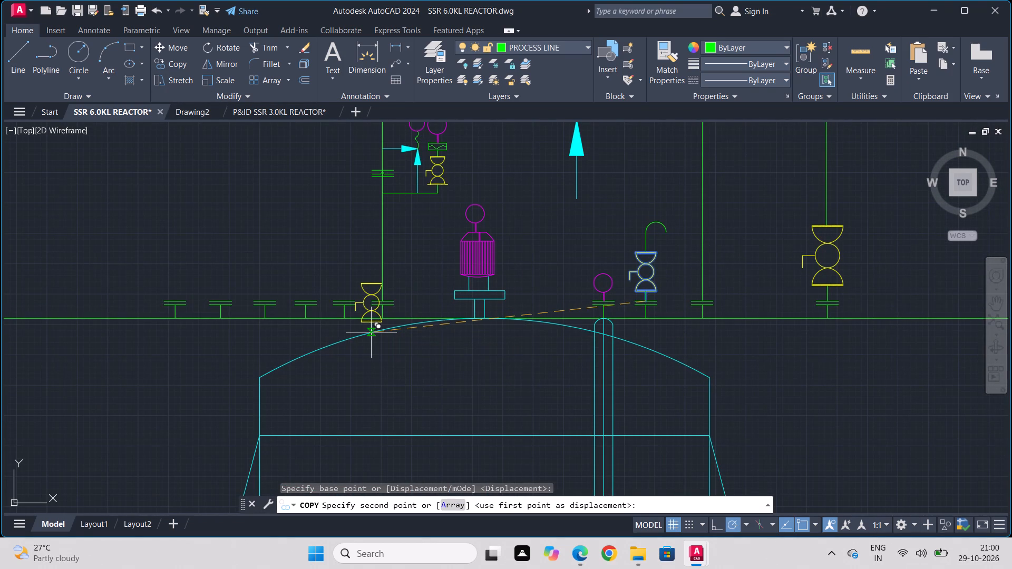
scroll(347, 311, up, 2)
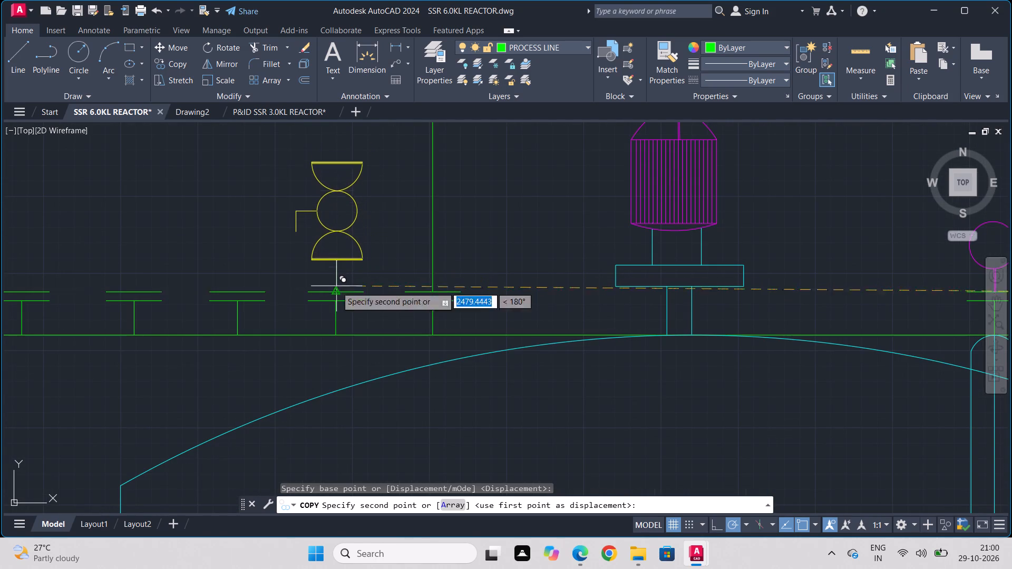
click(335, 289)
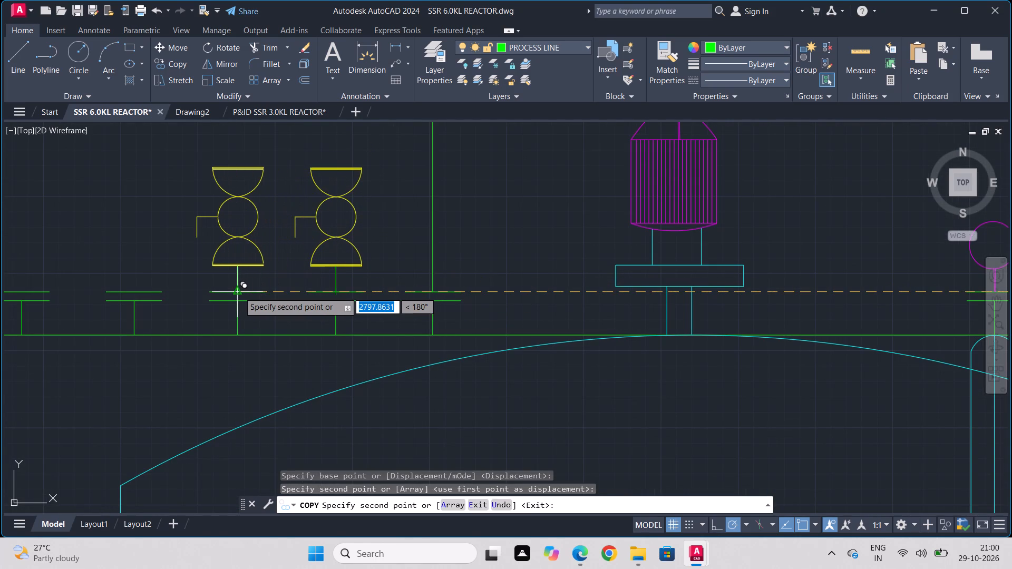
click(238, 292)
click(132, 292)
middle_drag(208, 308, 557, 292)
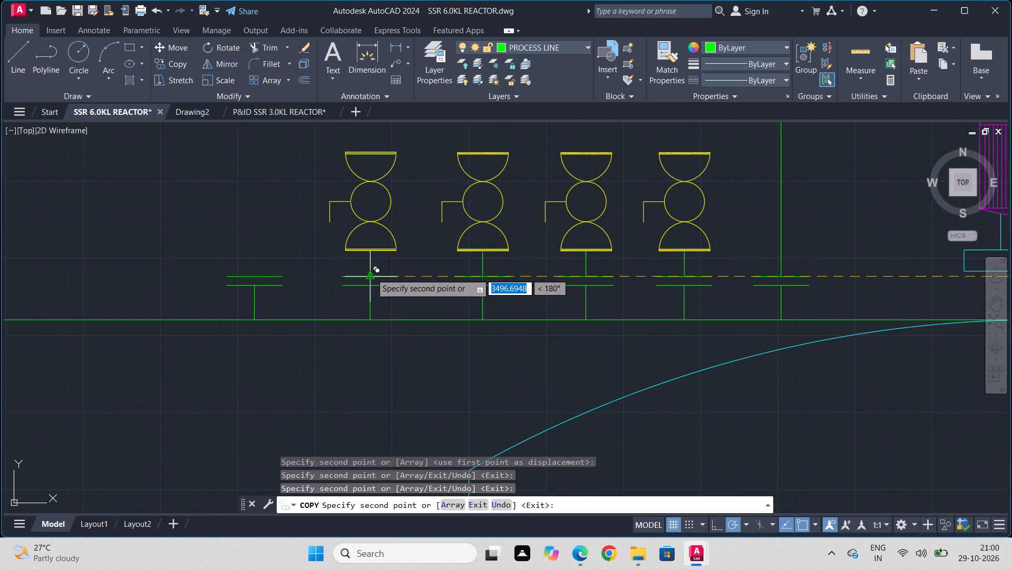
click(371, 273)
click(257, 275)
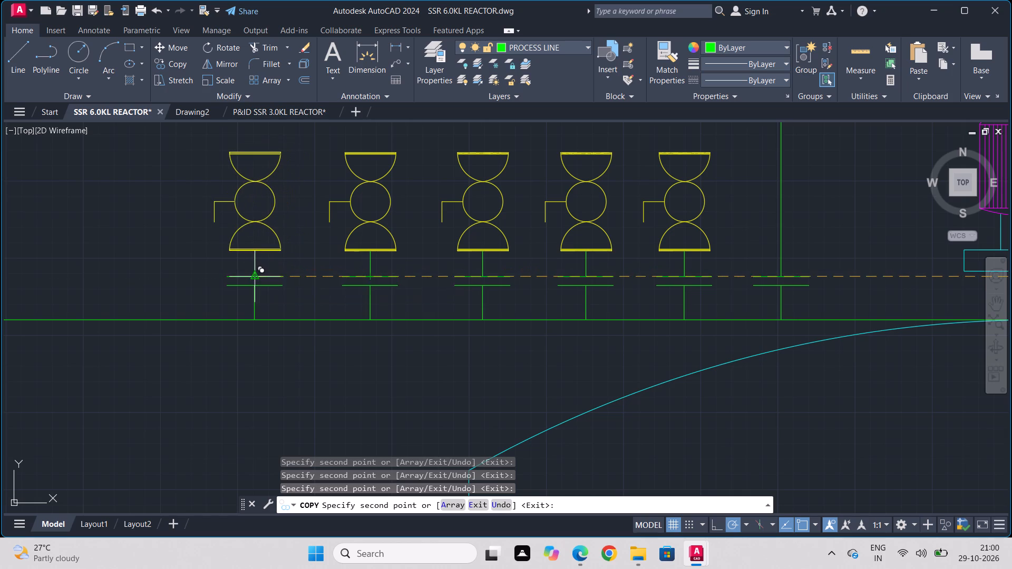
key(Escape)
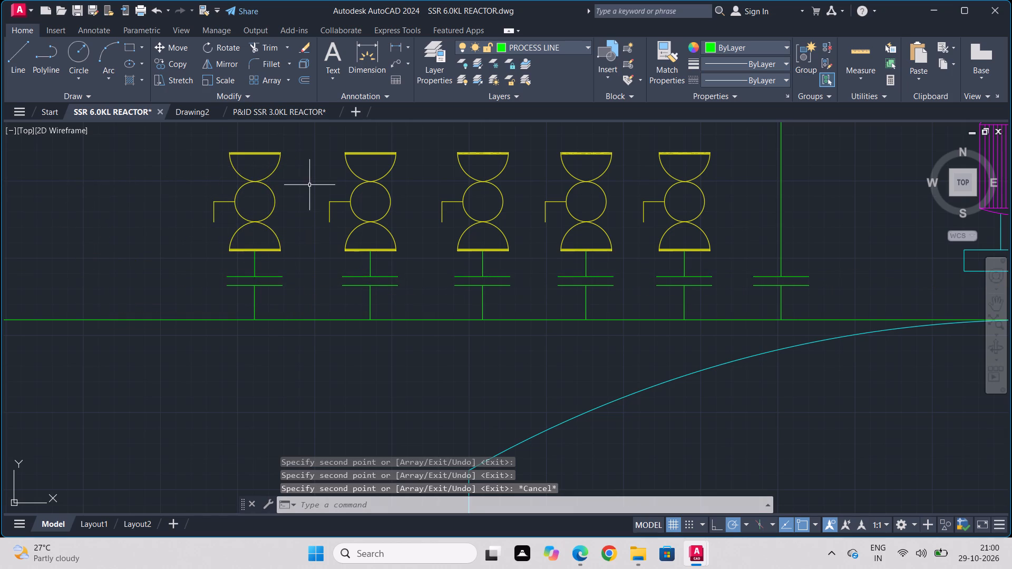
Copy the short connecting line below the leftmost valve onto the top centres of the two leftmost copied valves.
middle_drag(307, 183, 304, 249)
scroll(259, 326, up, 3)
drag(257, 328, 183, 339)
click(128, 333)
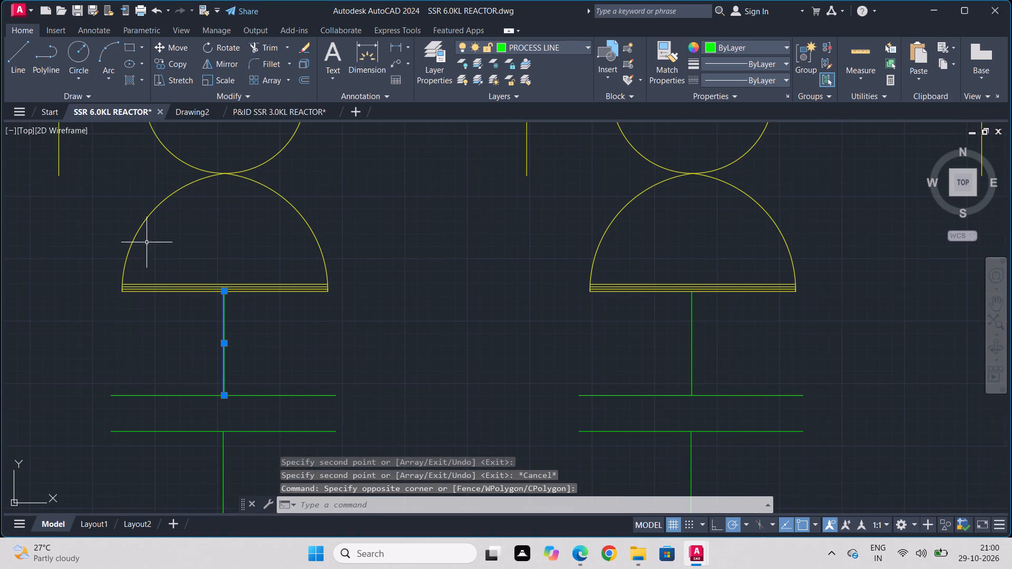
click(176, 65)
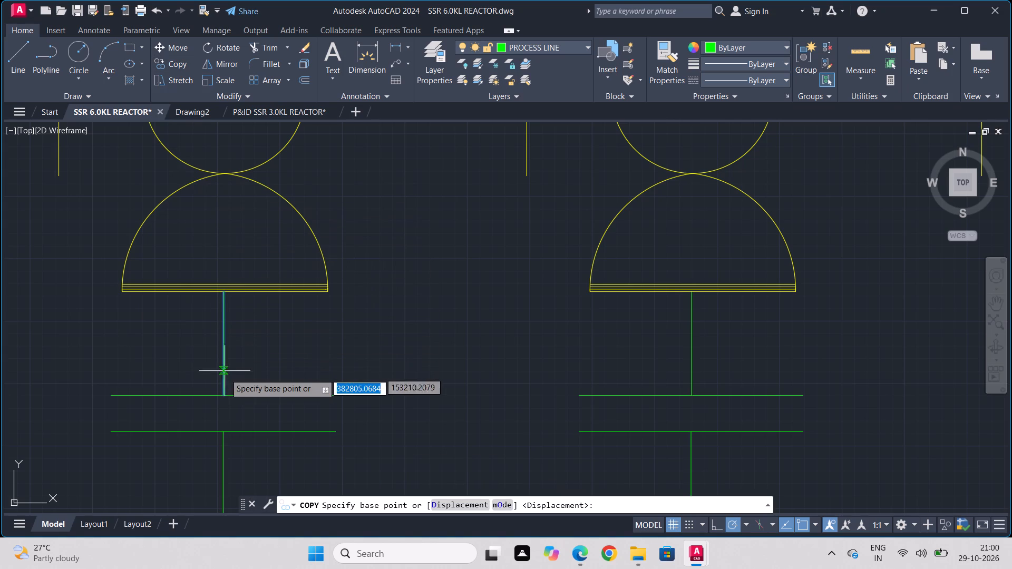
click(227, 390)
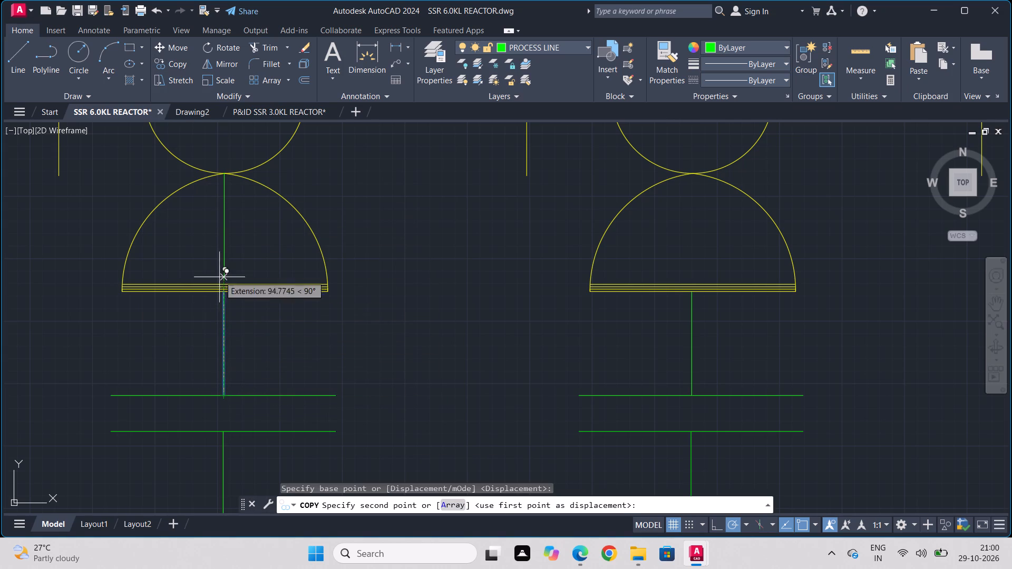
middle_drag(222, 152, 235, 408)
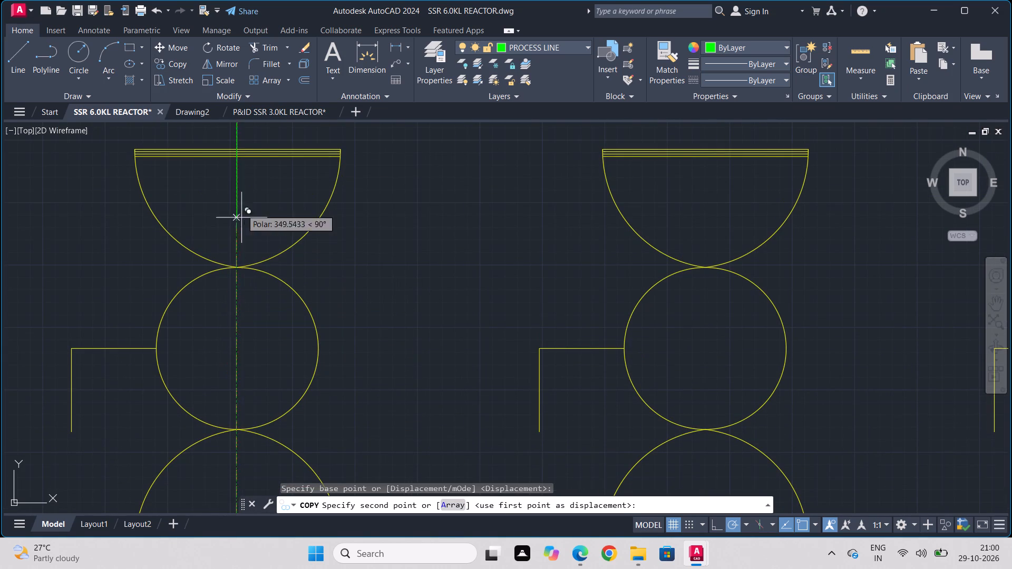
click(237, 145)
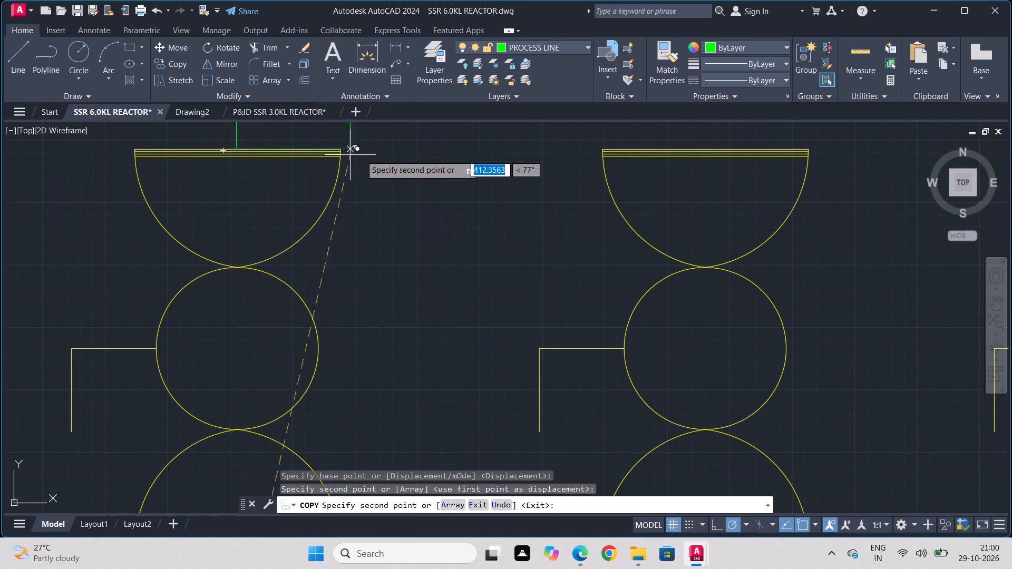
middle_drag(499, 167, 252, 273)
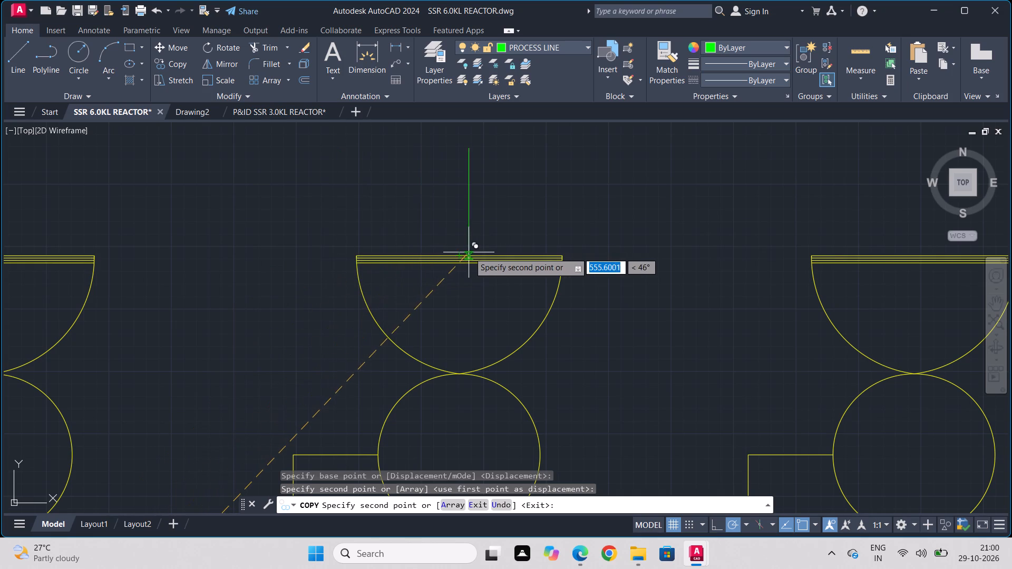
scroll(459, 254, up, 4)
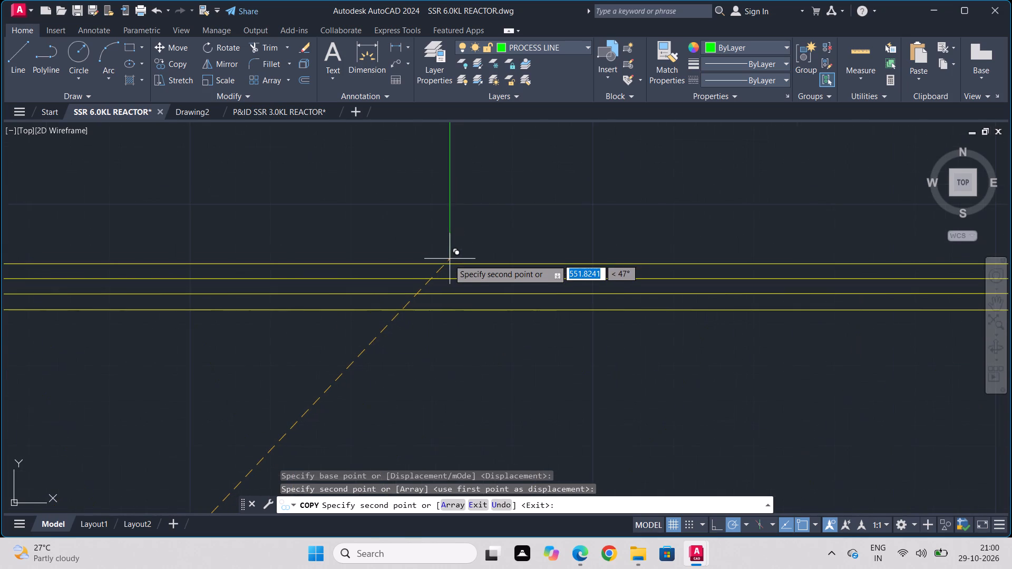
click(435, 263)
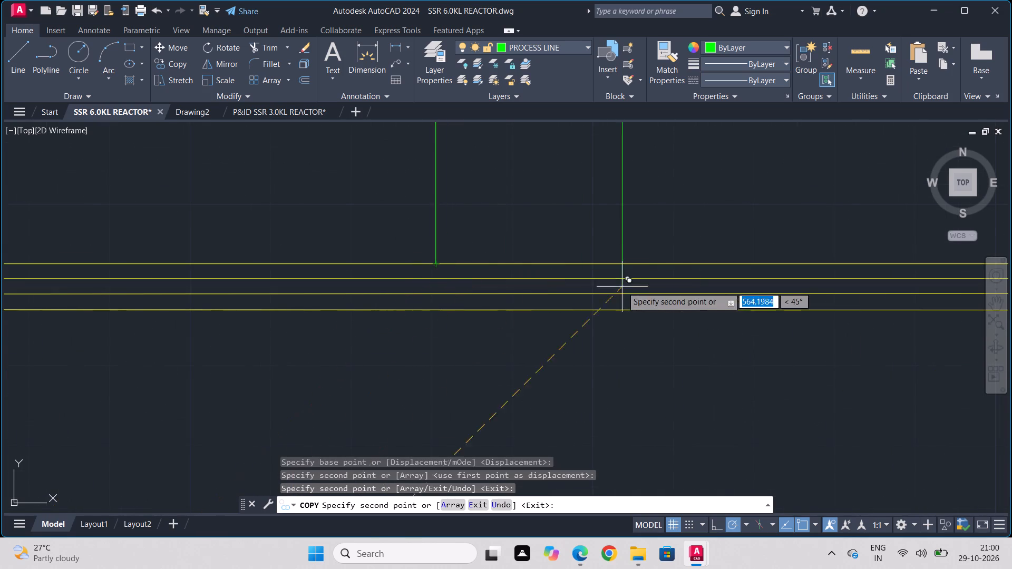
Place further copies of the short connecting line on the top centres of the remaining three valves in the row.
scroll(622, 287, down, 2)
middle_drag(627, 290, 151, 278)
scroll(140, 276, down, 1)
scroll(384, 283, down, 1)
scroll(511, 271, down, 1)
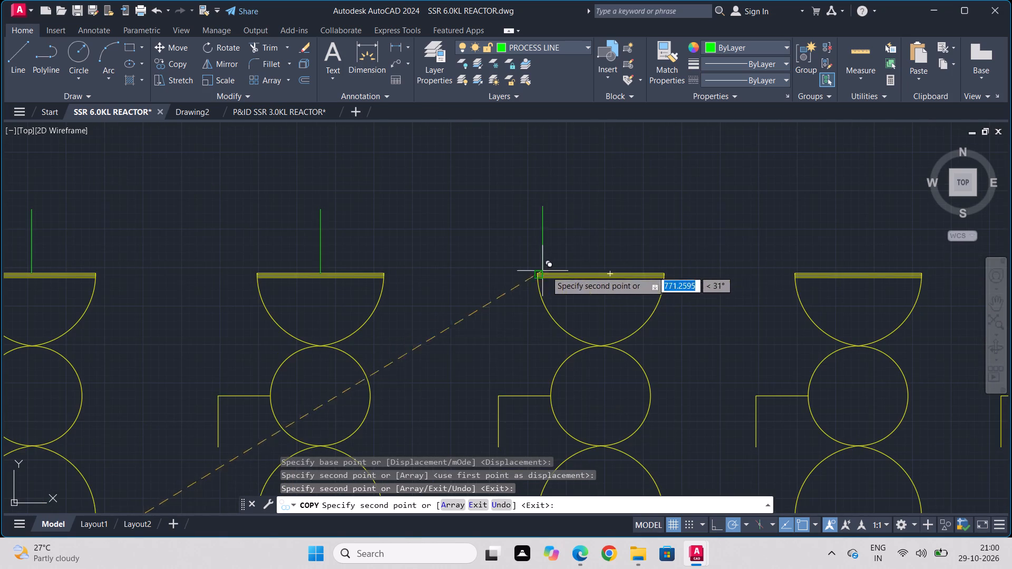
scroll(596, 274, up, 4)
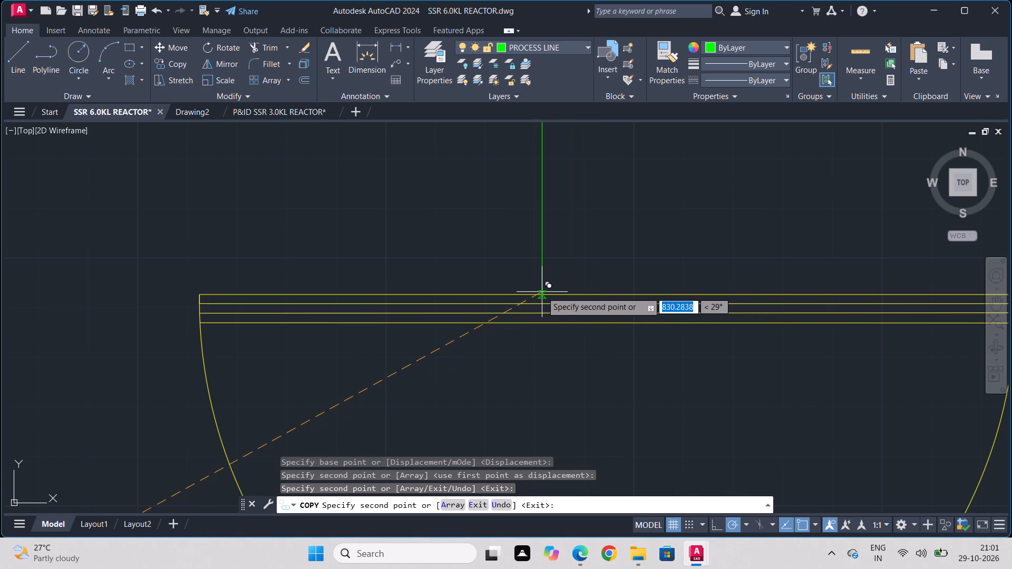
click(606, 289)
scroll(697, 290, down, 2)
middle_click(697, 290)
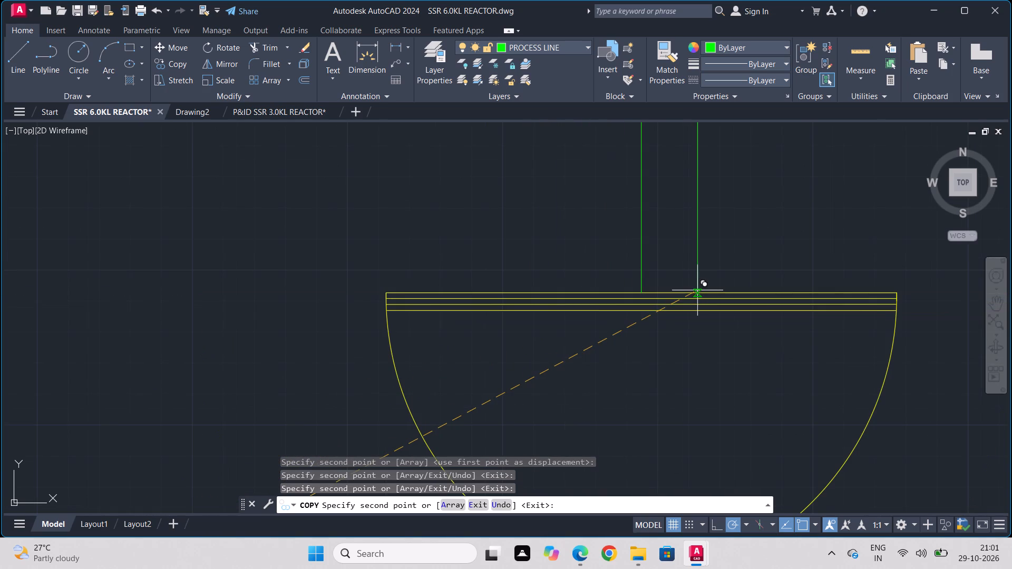
scroll(697, 290, down, 1)
middle_drag(697, 290, 58, 225)
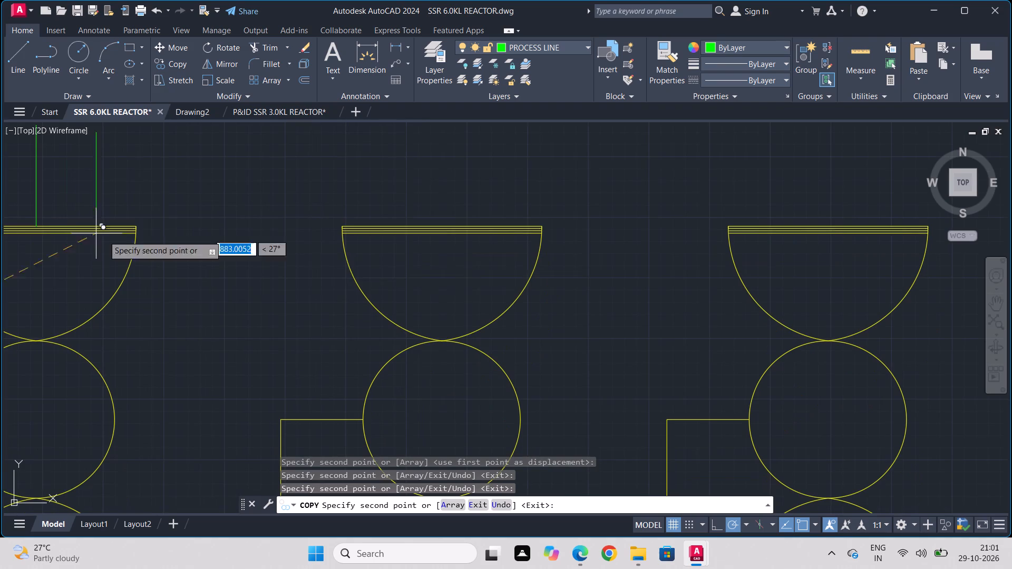
scroll(426, 232, up, 3)
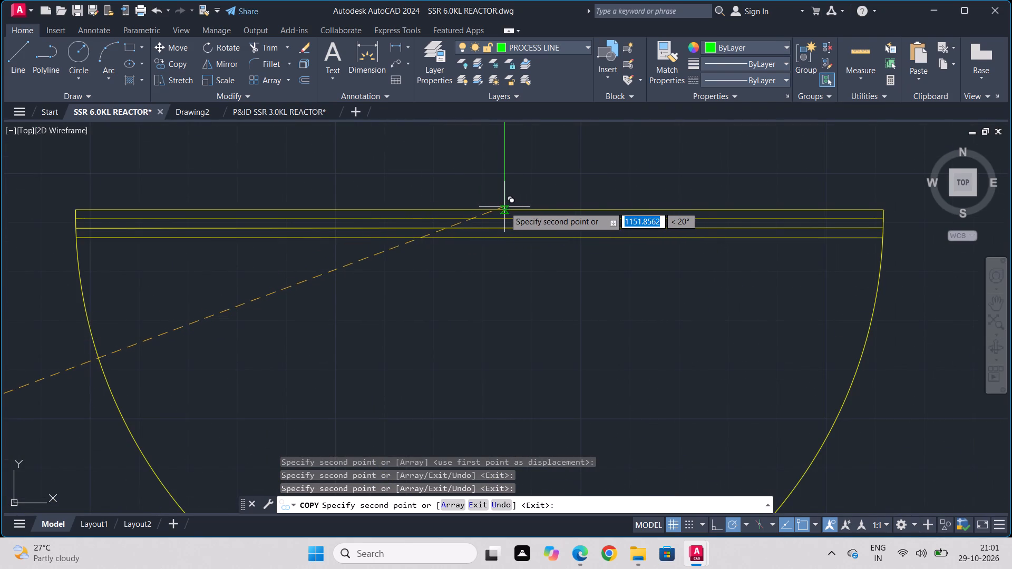
click(476, 207)
scroll(750, 262, down, 2)
scroll(807, 339, down, 1)
middle_drag(807, 339, 0, 302)
scroll(254, 247, up, 3)
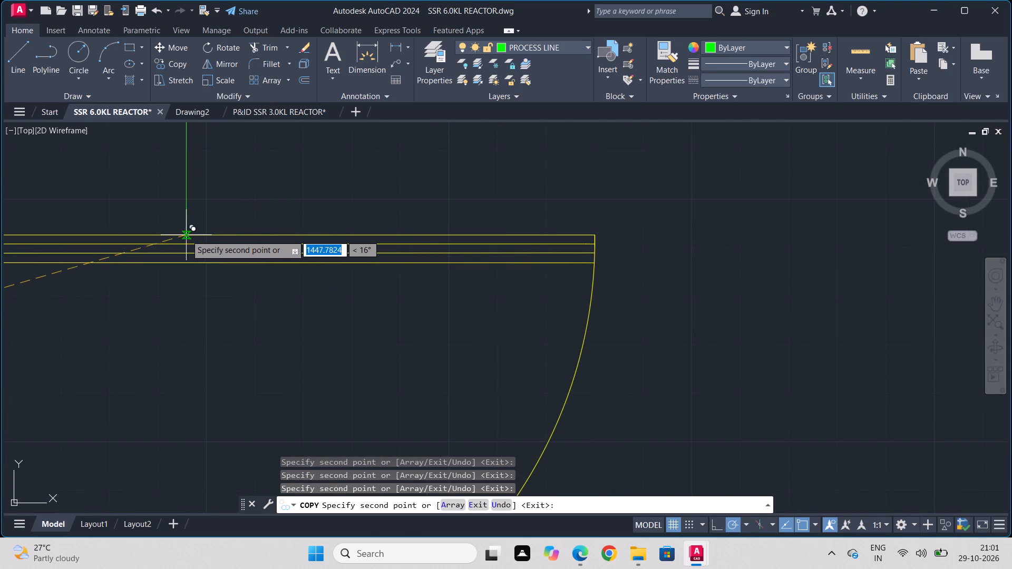
click(199, 235)
scroll(453, 370, down, 3)
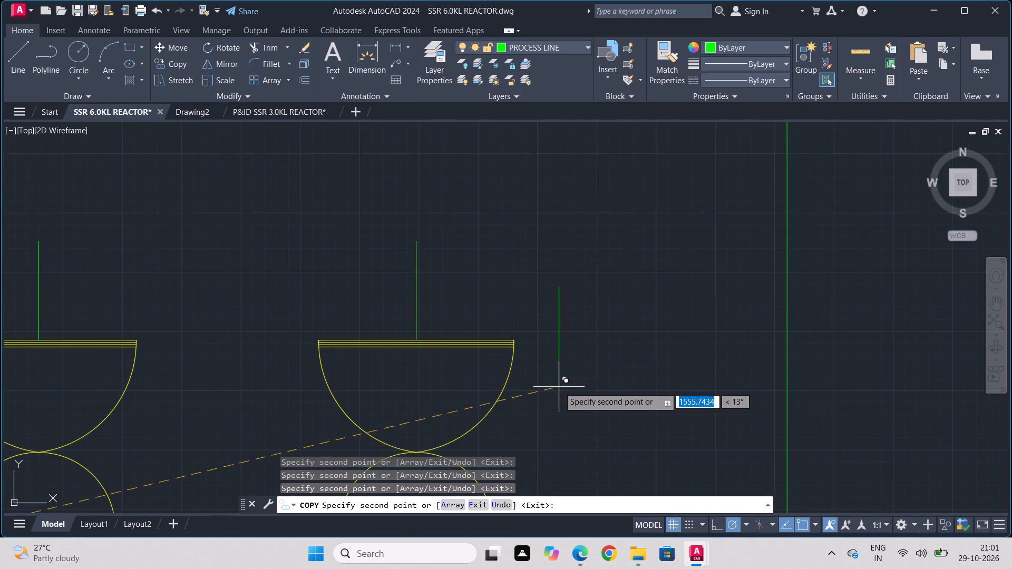
key(Escape)
Save the reactor drawing.
scroll(556, 388, down, 3)
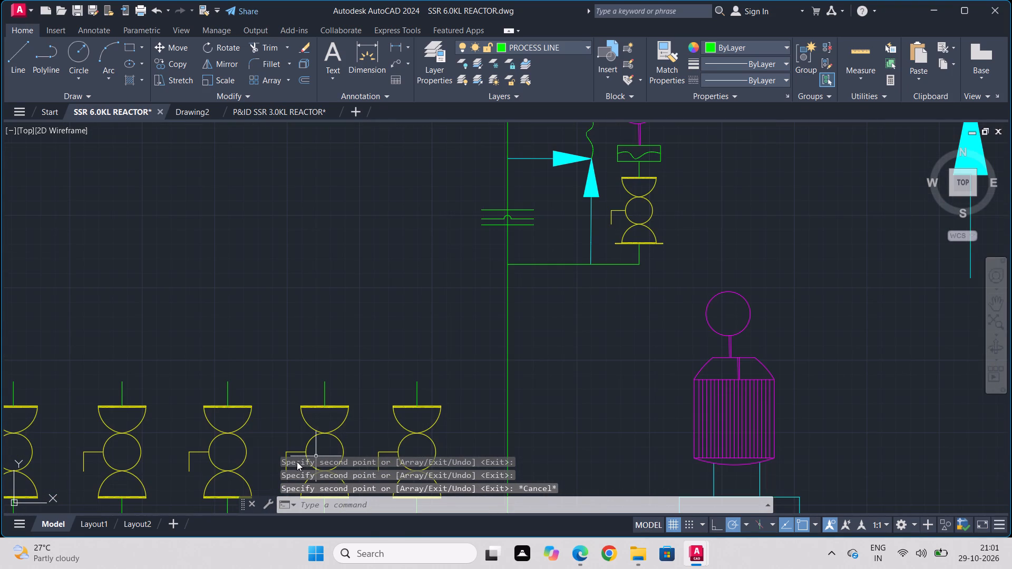
middle_drag(297, 462, 301, 381)
scroll(300, 378, down, 1)
middle_drag(283, 371, 393, 229)
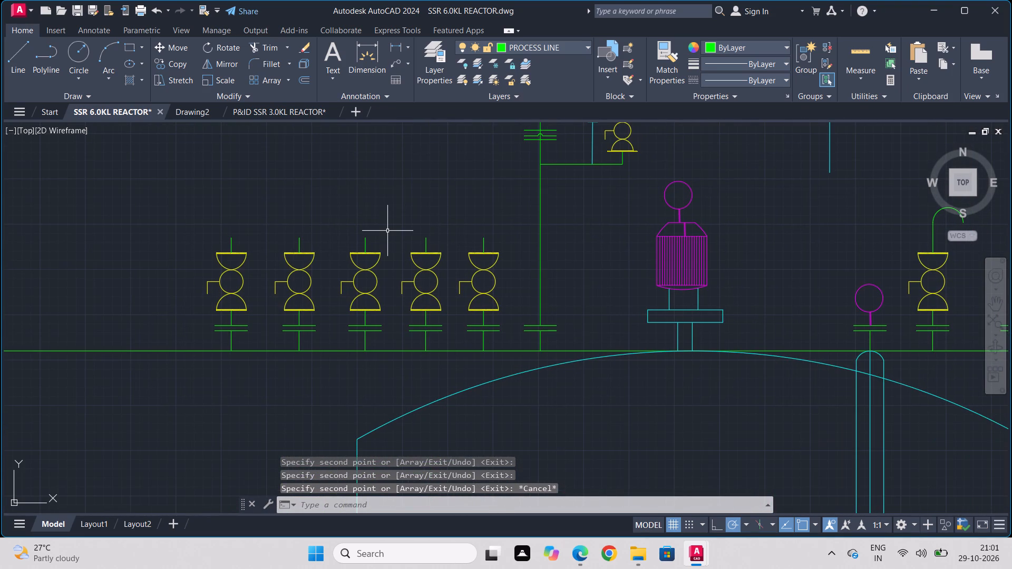
key(ctrl+s)
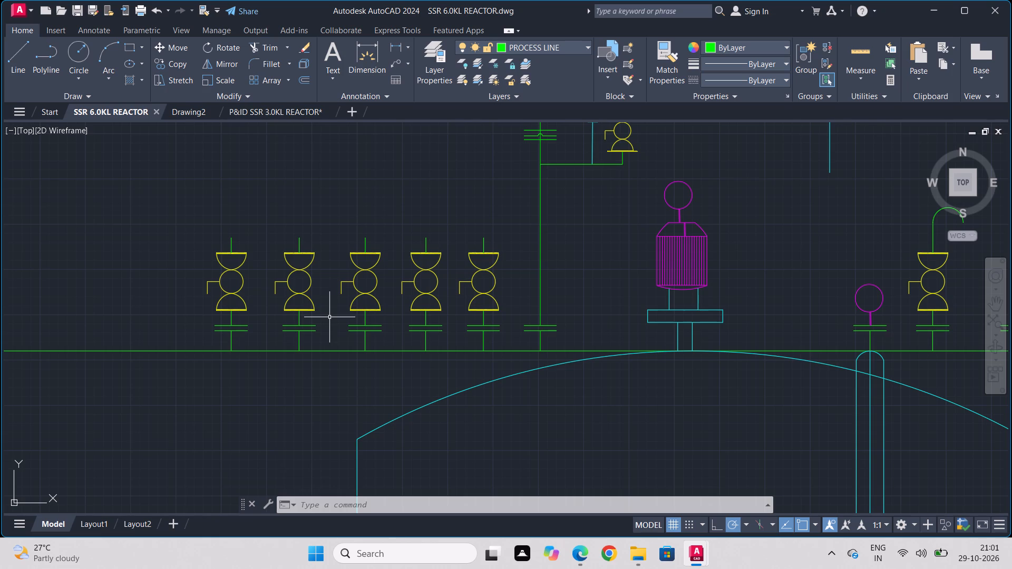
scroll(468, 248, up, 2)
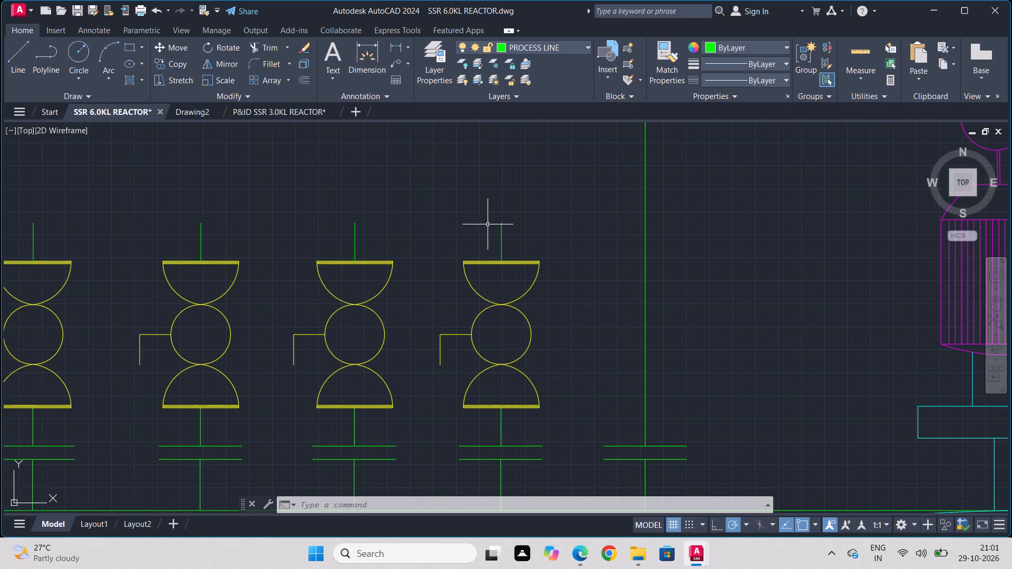
Stretch the connecting line on top of the valve nearest the motor upward to about 156 units long.
click(502, 234)
click(502, 221)
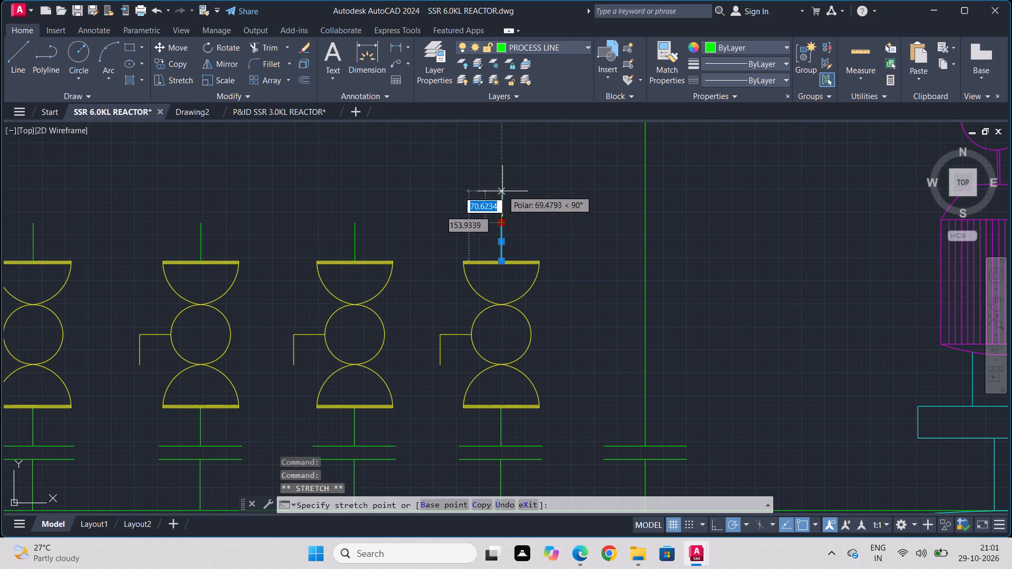
click(502, 189)
key(Escape)
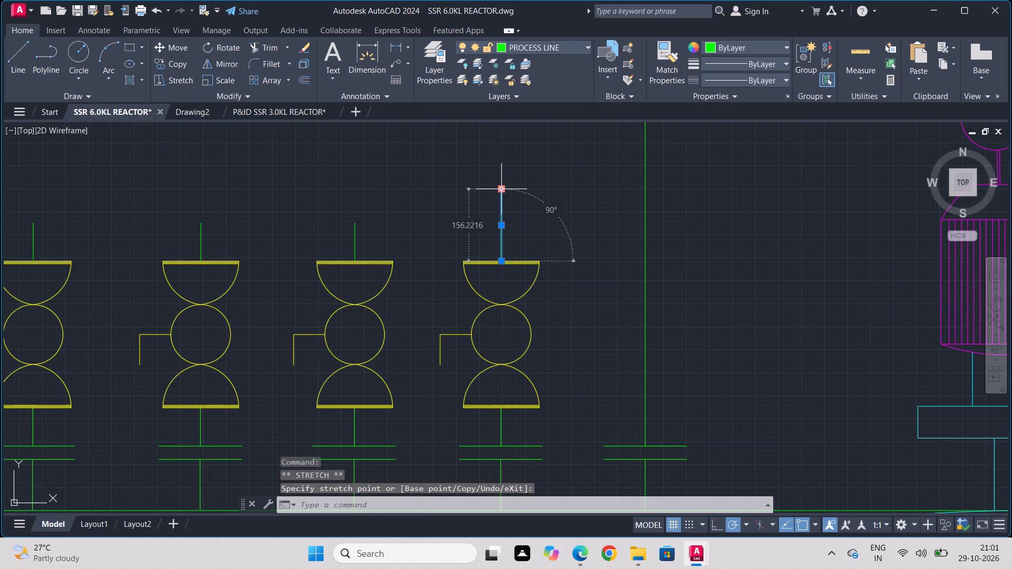
key(Escape)
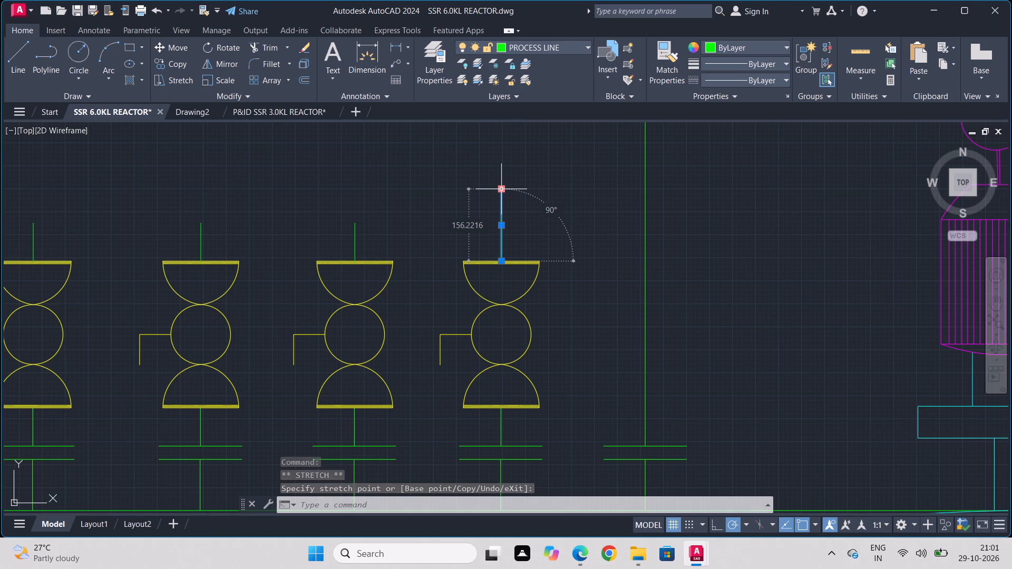
key(Escape)
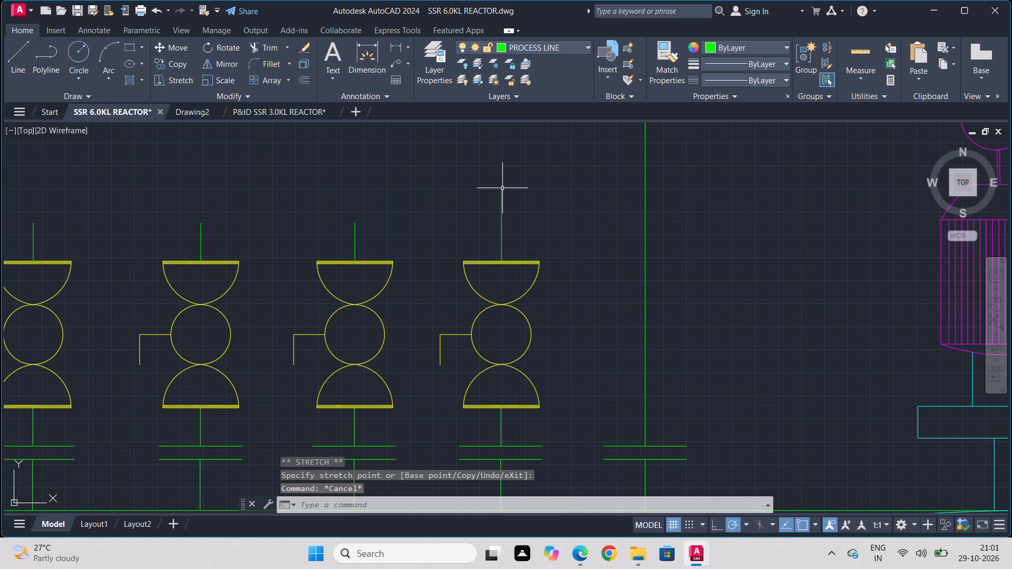
Delete the short top connecting lines from the other four valves in the row.
drag(371, 227, 345, 224)
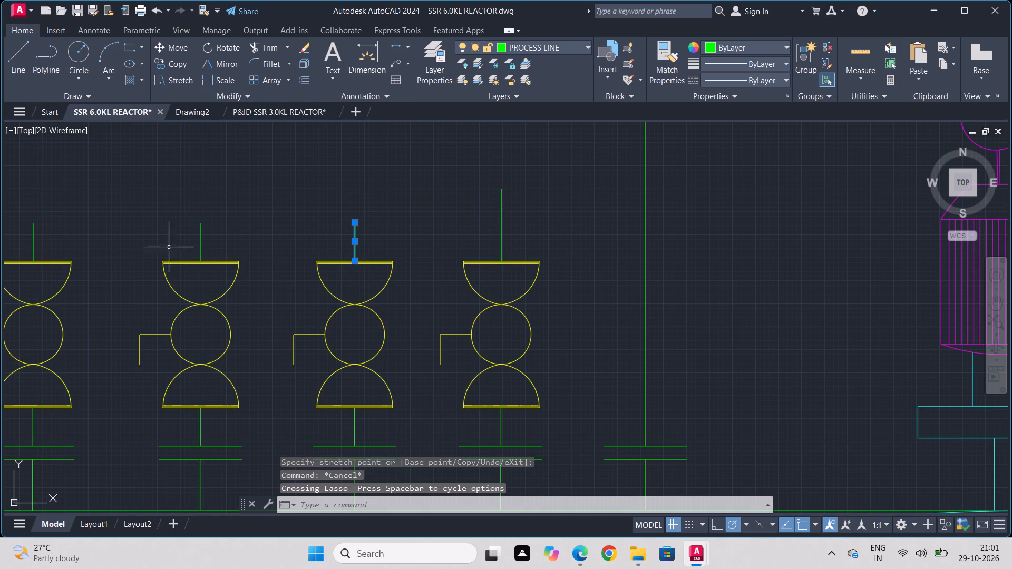
drag(259, 223, 168, 228)
click(168, 229)
scroll(235, 269, down, 1)
middle_drag(235, 269, 453, 213)
drag(361, 178, 344, 181)
click(305, 199)
drag(265, 191, 174, 199)
click(174, 199)
key(Delete)
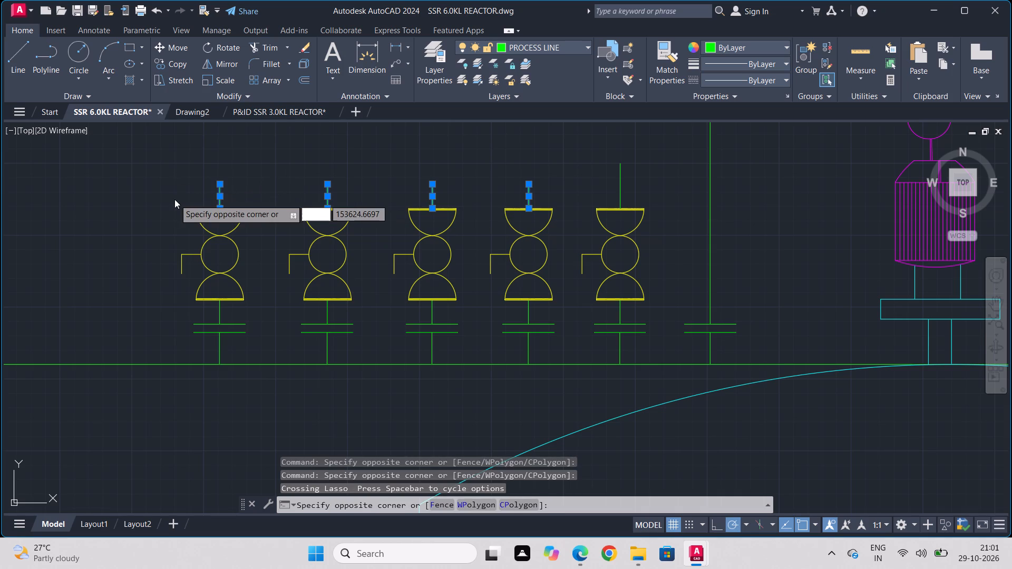
key(Delete)
key(Delete)
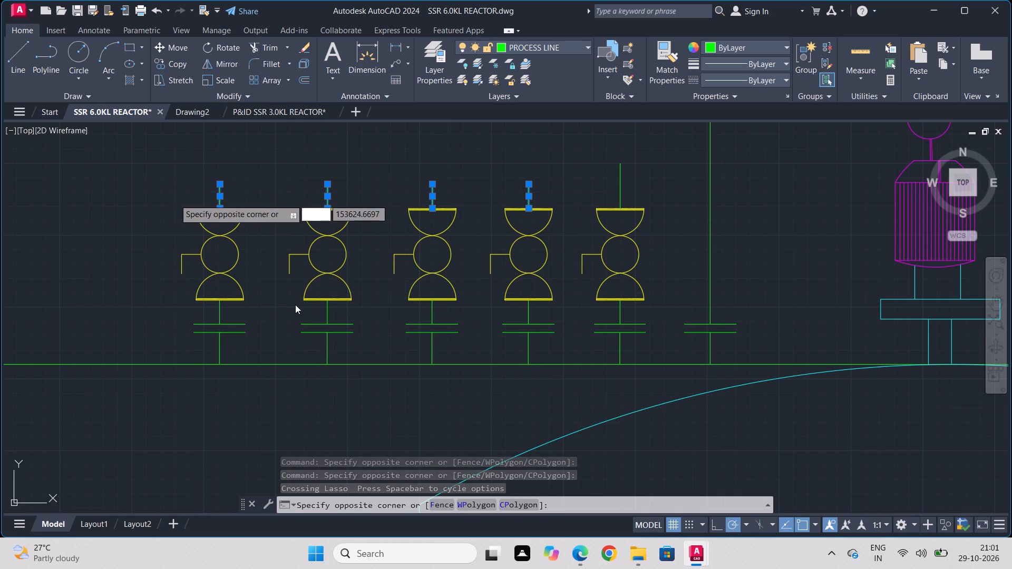
key(Escape)
key(Delete)
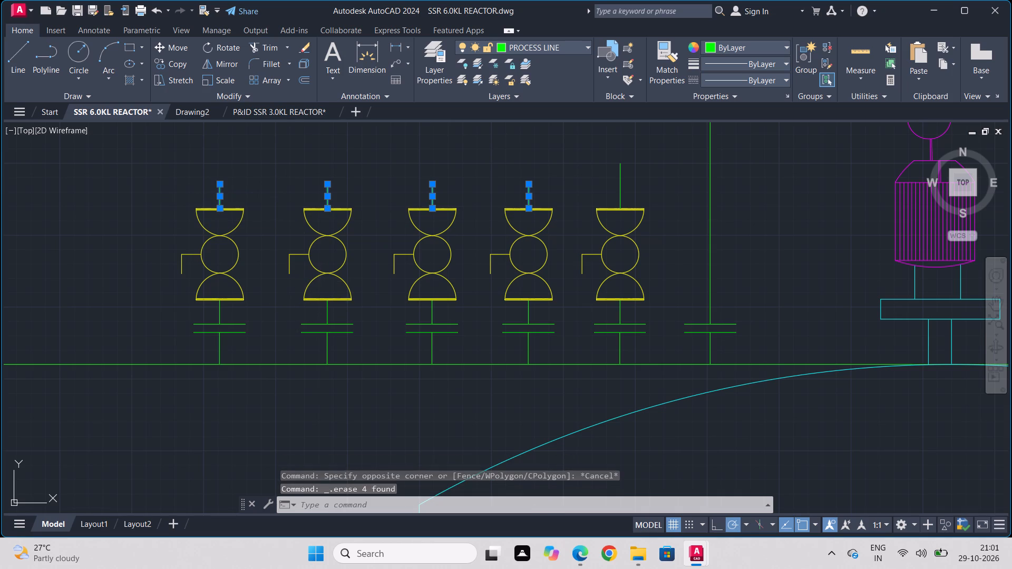
Copy the lengthened top connecting line from the valve nearest the motor onto the top centres of the other four valves.
drag(637, 162, 630, 169)
click(585, 187)
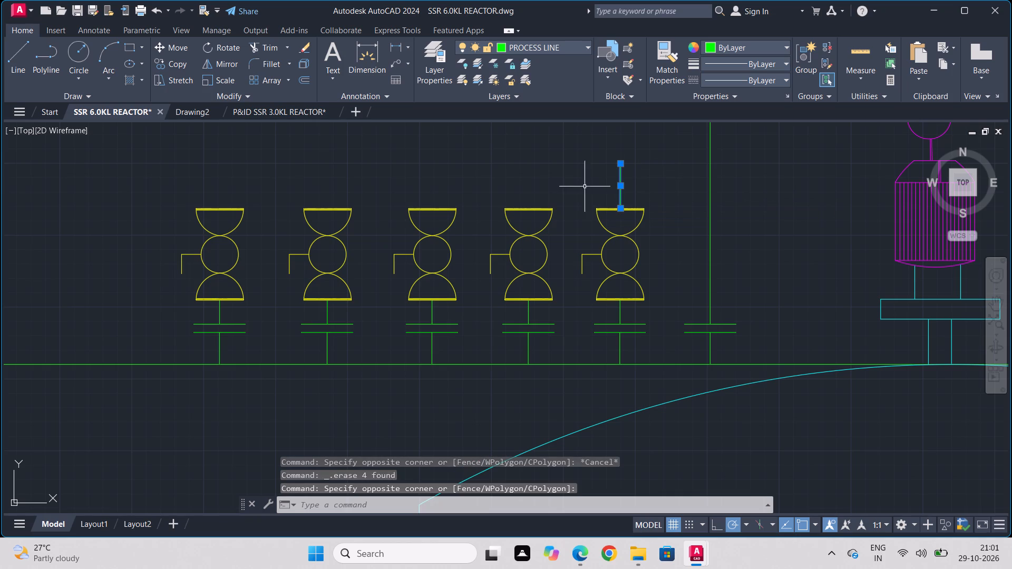
click(170, 60)
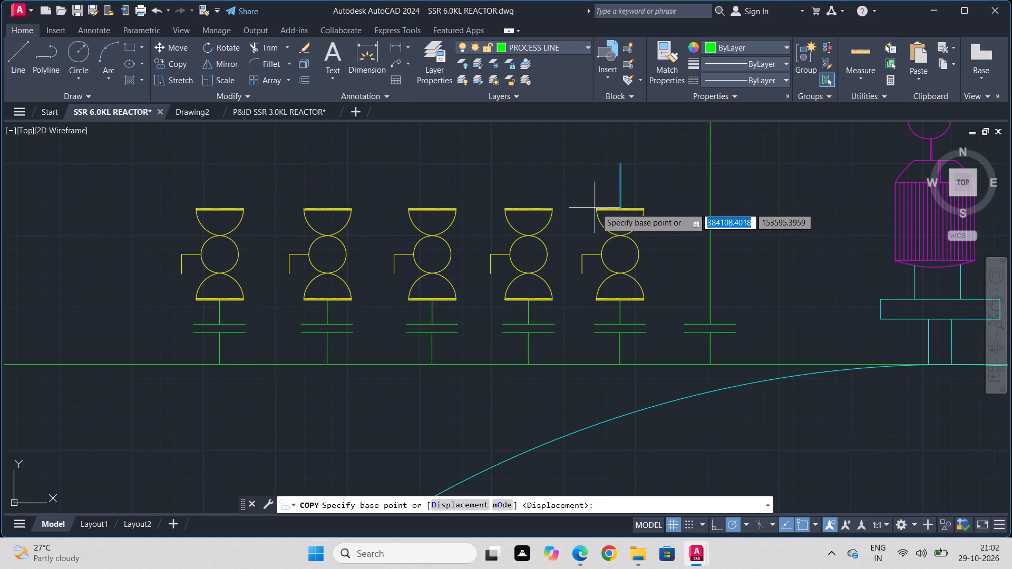
click(618, 206)
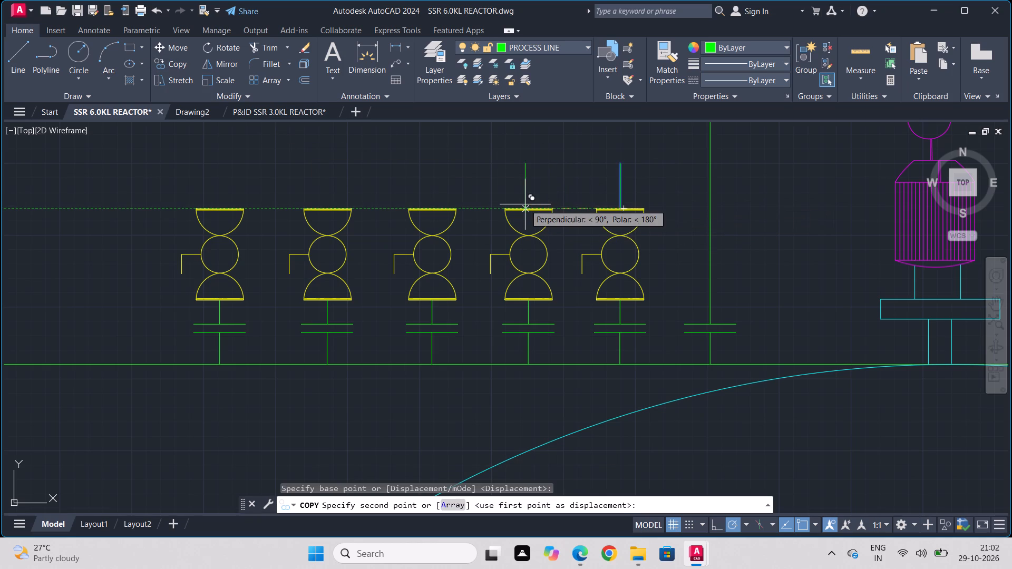
click(525, 204)
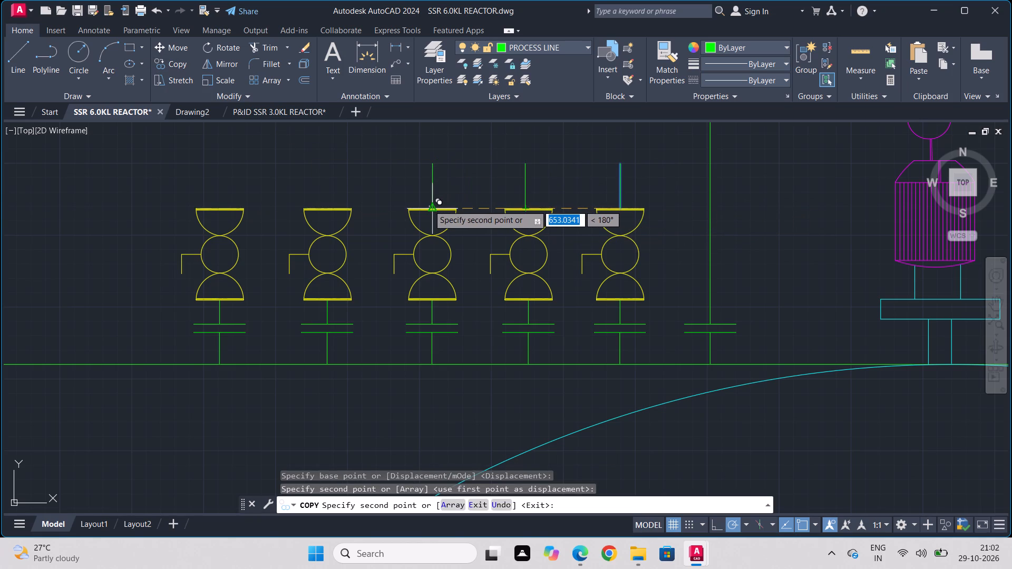
click(429, 205)
click(325, 204)
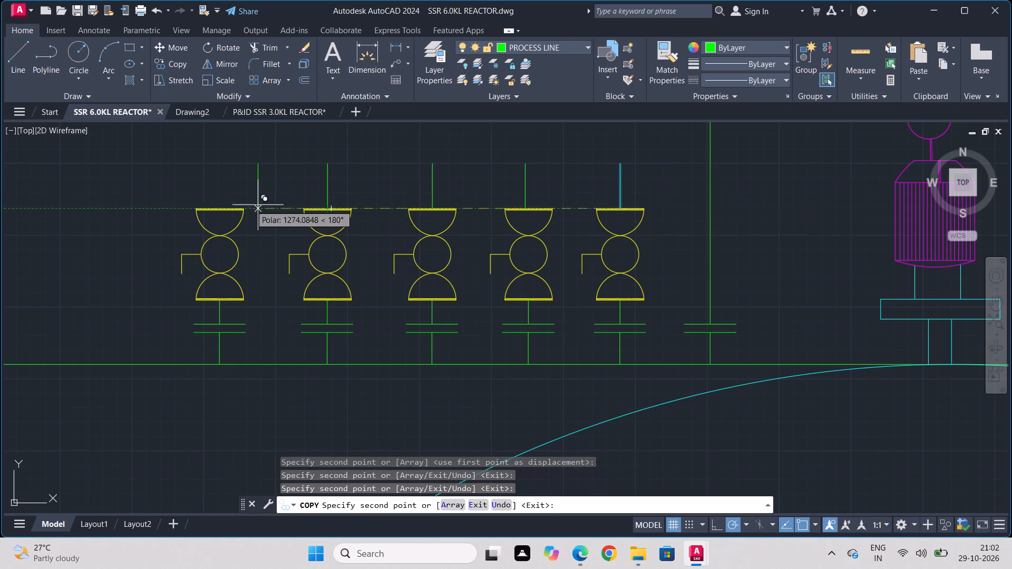
click(219, 203)
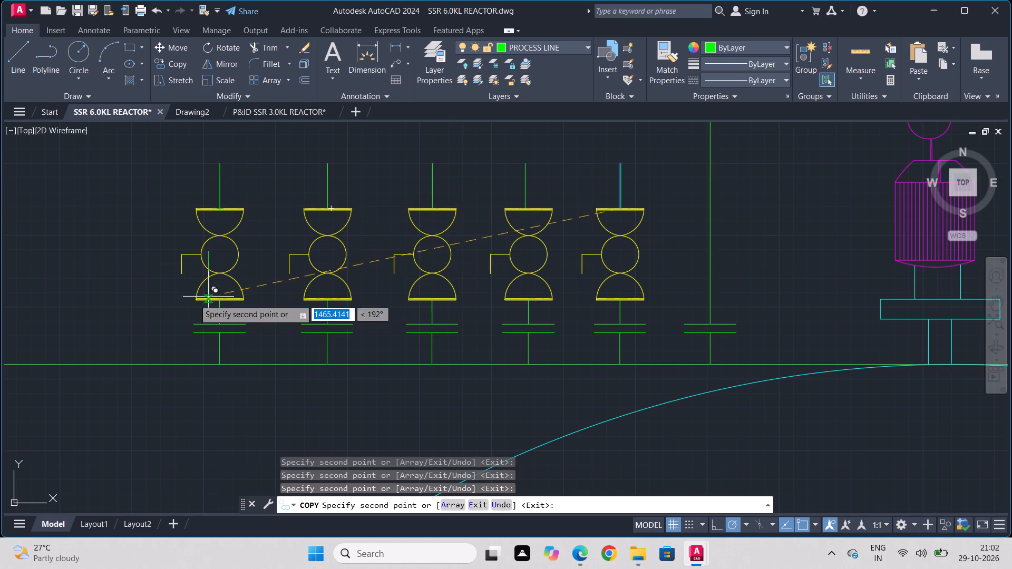
key(Escape)
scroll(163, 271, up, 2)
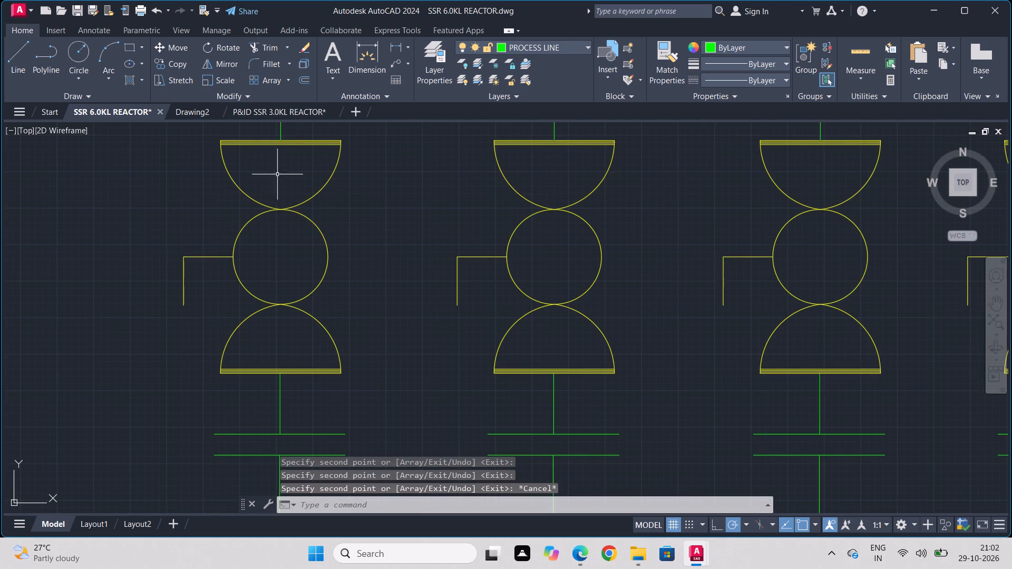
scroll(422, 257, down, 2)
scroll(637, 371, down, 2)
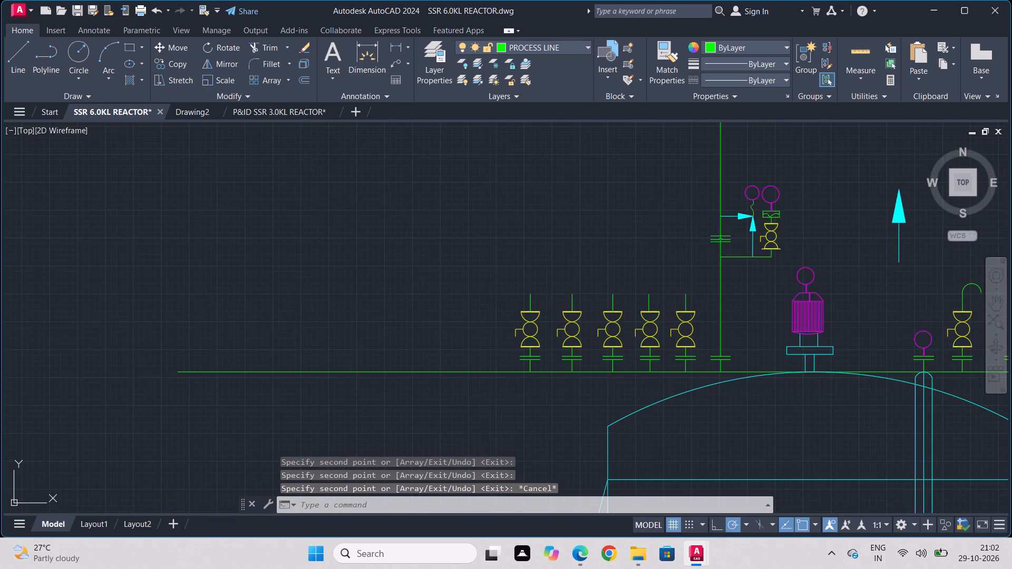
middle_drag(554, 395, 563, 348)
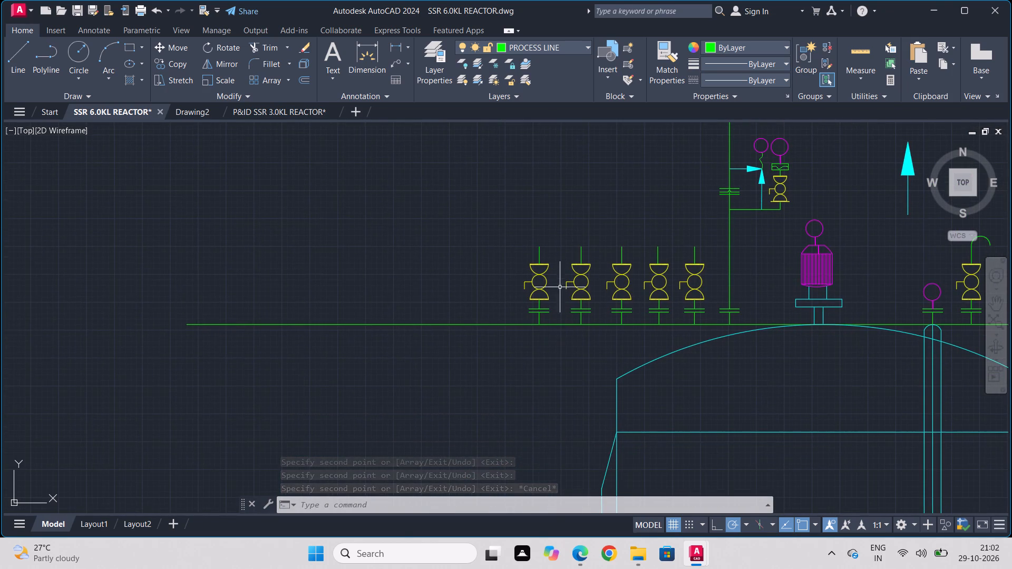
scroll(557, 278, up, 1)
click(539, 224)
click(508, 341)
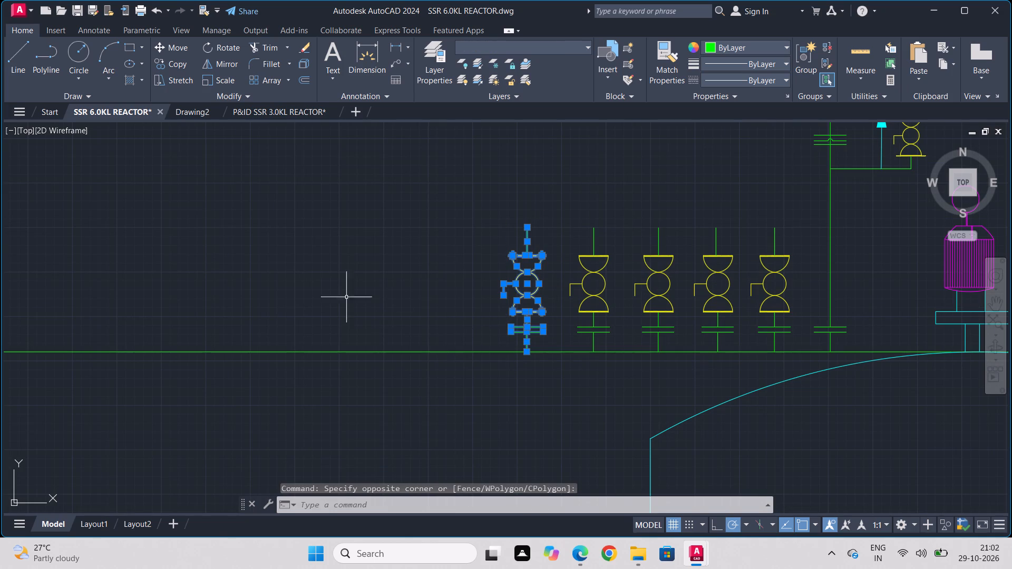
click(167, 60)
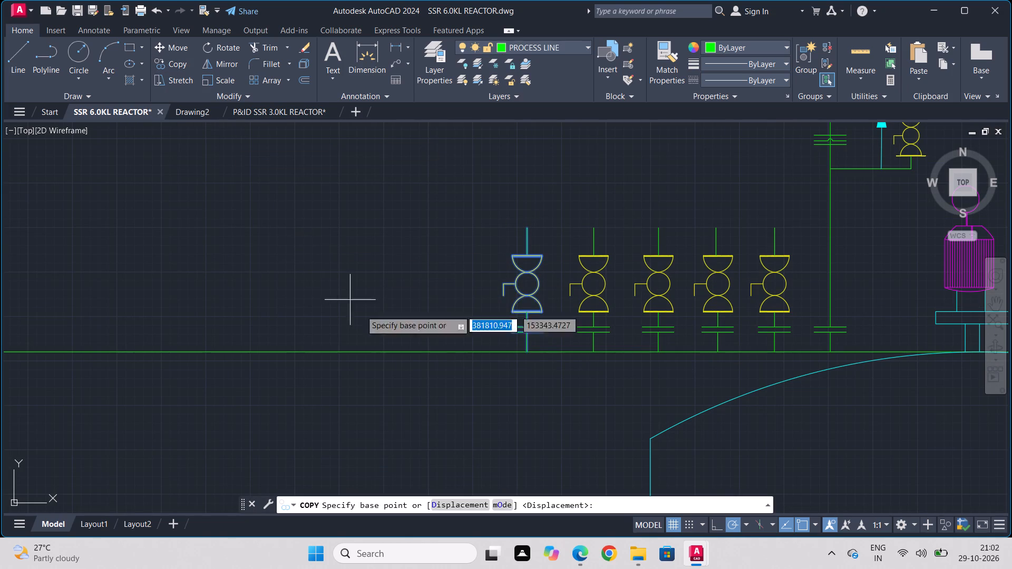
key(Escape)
Move the leftmost nozzle, valve and top line assembly about 540 units left along the horizontal green line.
click(552, 232)
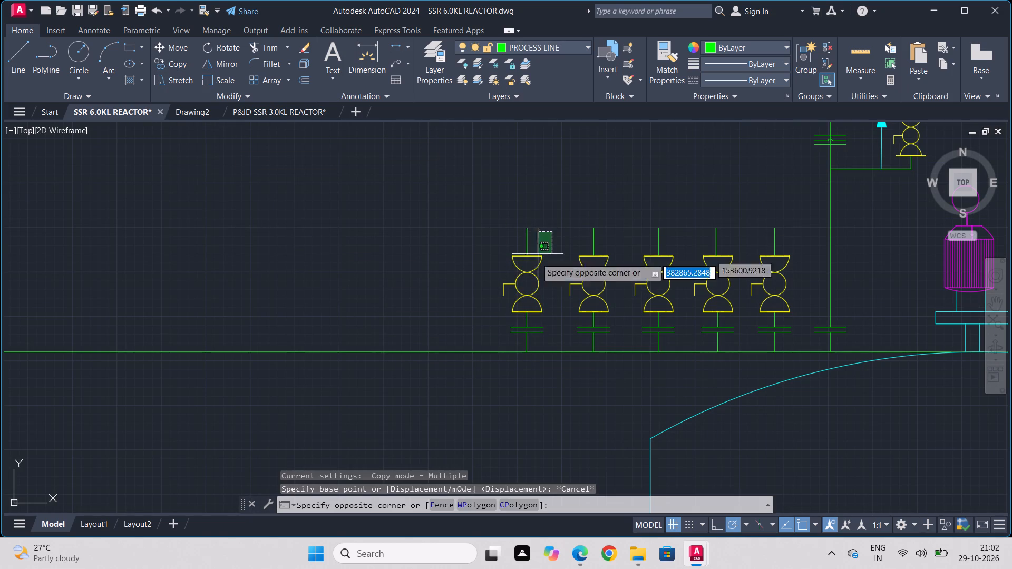
click(493, 336)
click(163, 47)
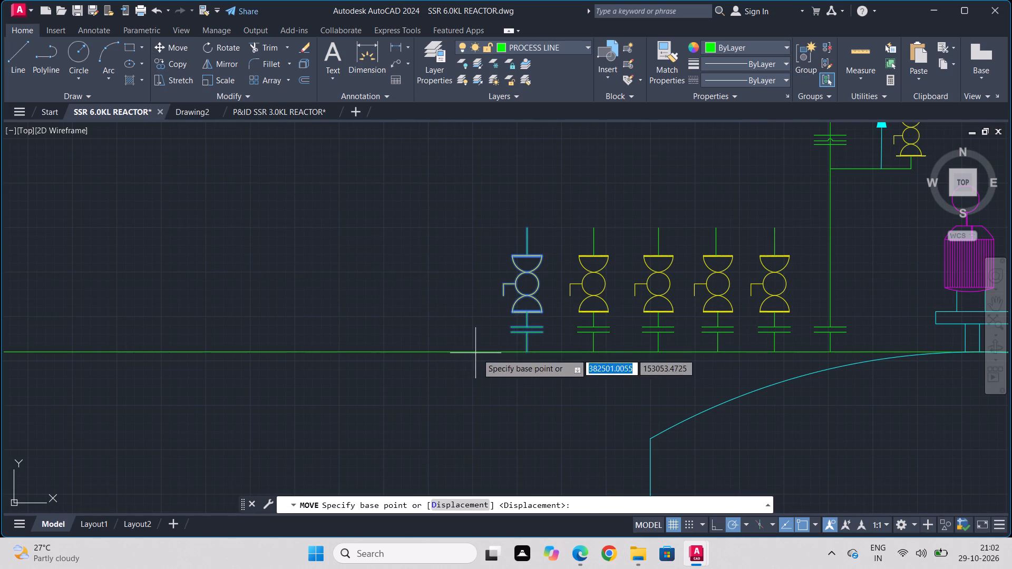
click(527, 349)
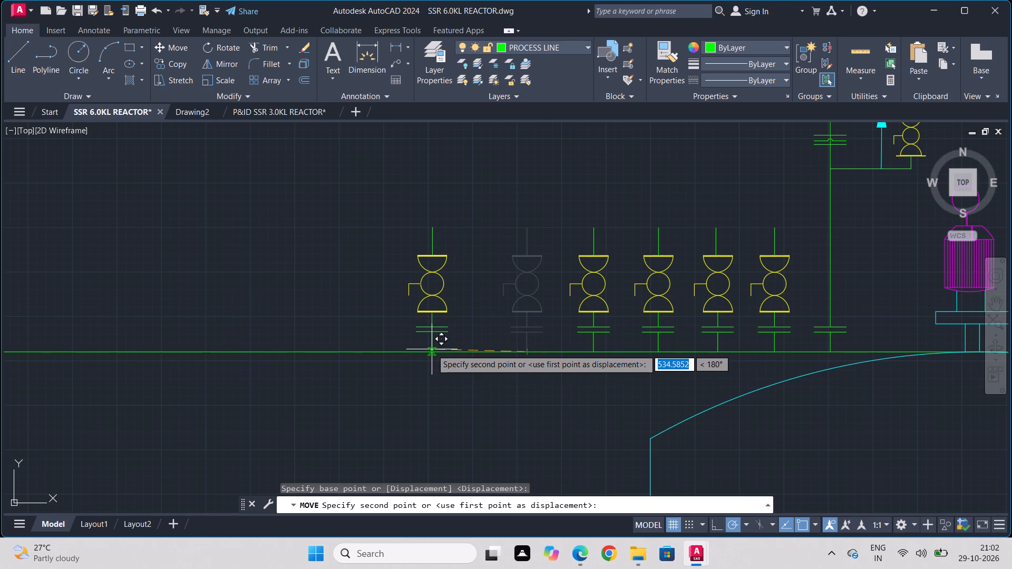
click(431, 351)
Move the second nozzle and valve assembly left along the green line, close to the leftmost assembly's former position.
click(609, 238)
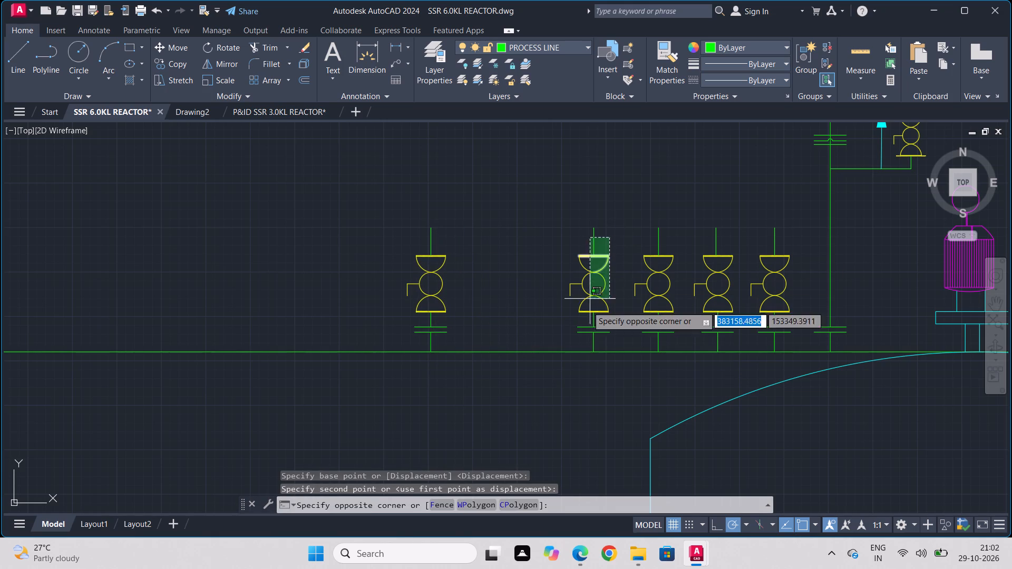
click(565, 342)
click(176, 45)
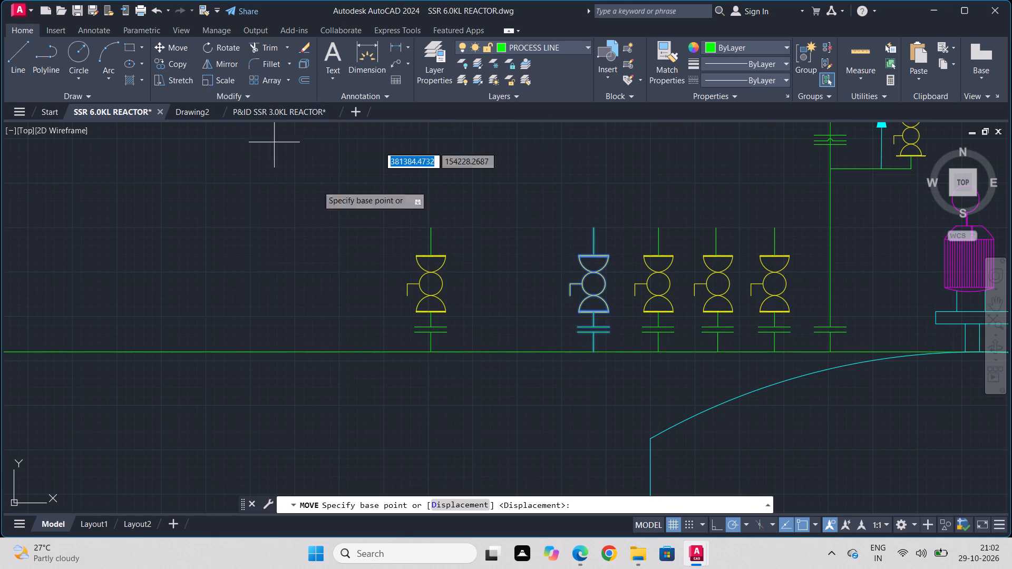
click(592, 350)
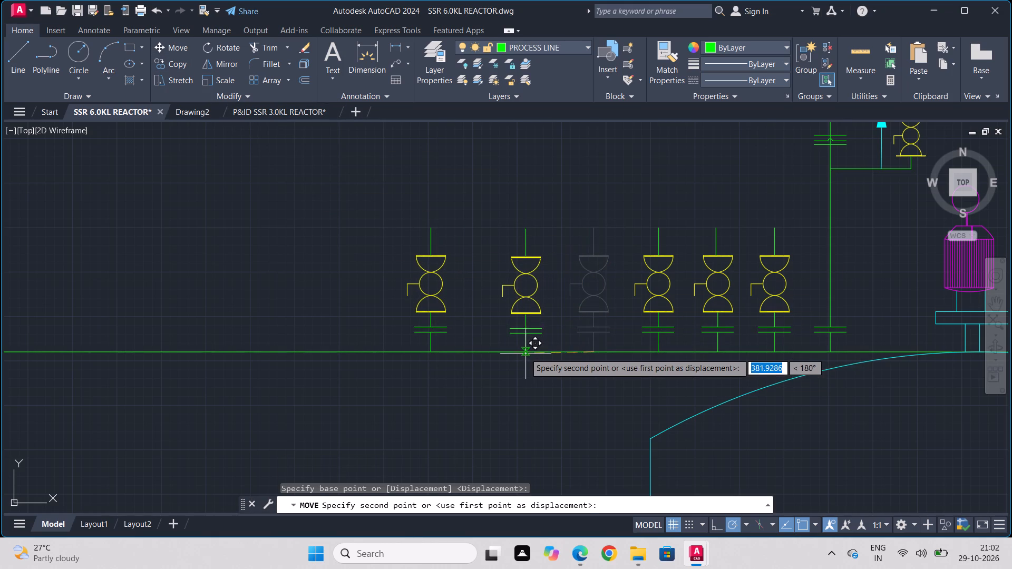
click(522, 350)
Move the third nozzle and valve assembly left along the green line, close to the second assembly's former position.
click(684, 225)
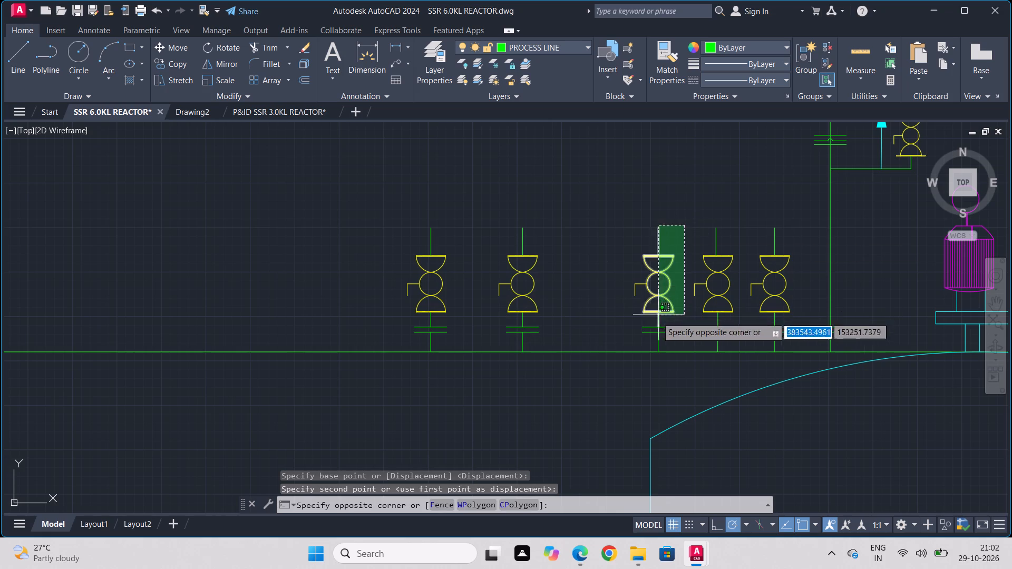
click(634, 343)
click(180, 48)
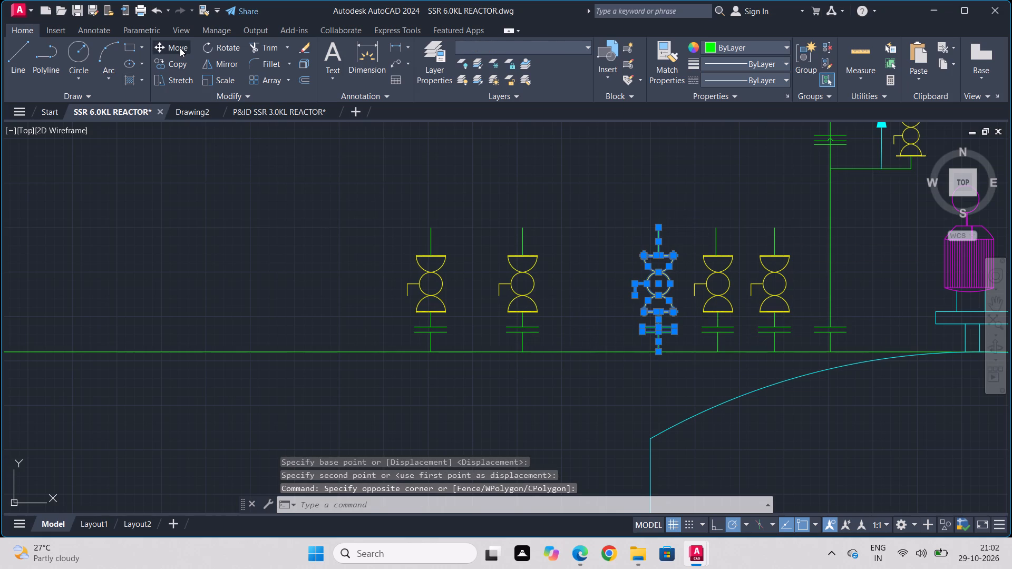
click(658, 353)
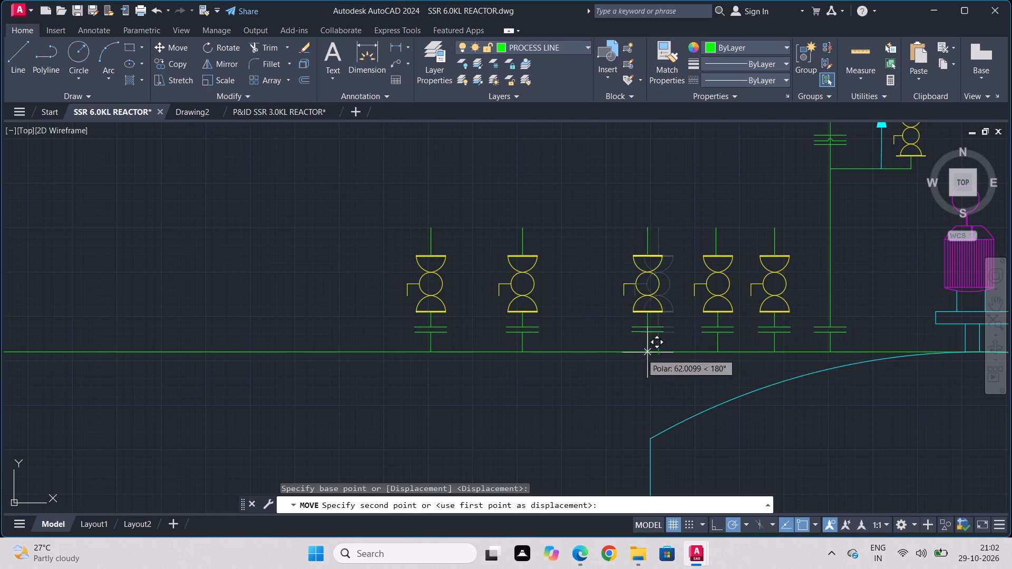
click(596, 350)
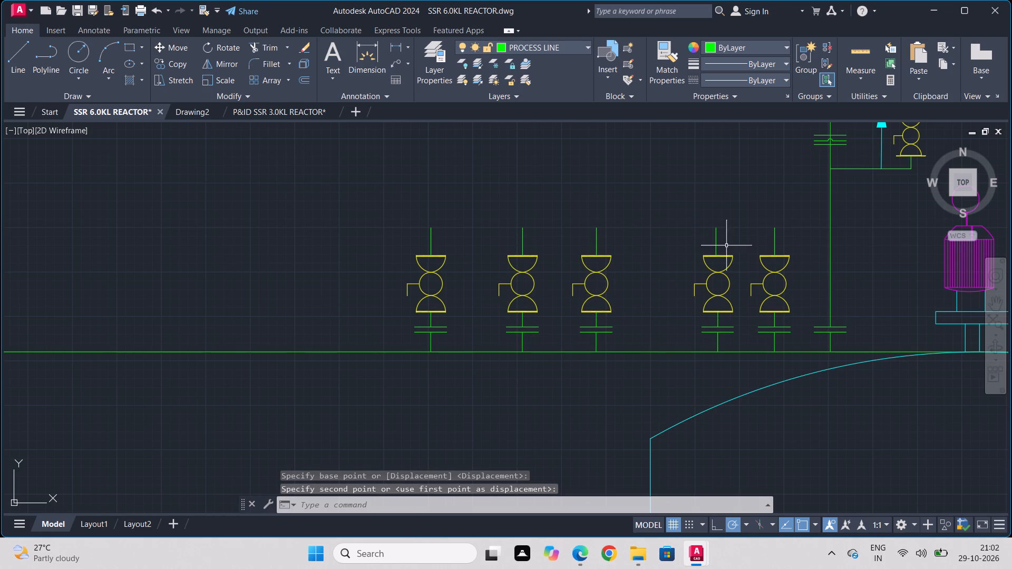
Move the fourth nozzle and valve assembly about 260 units left along the green line.
click(728, 228)
click(698, 340)
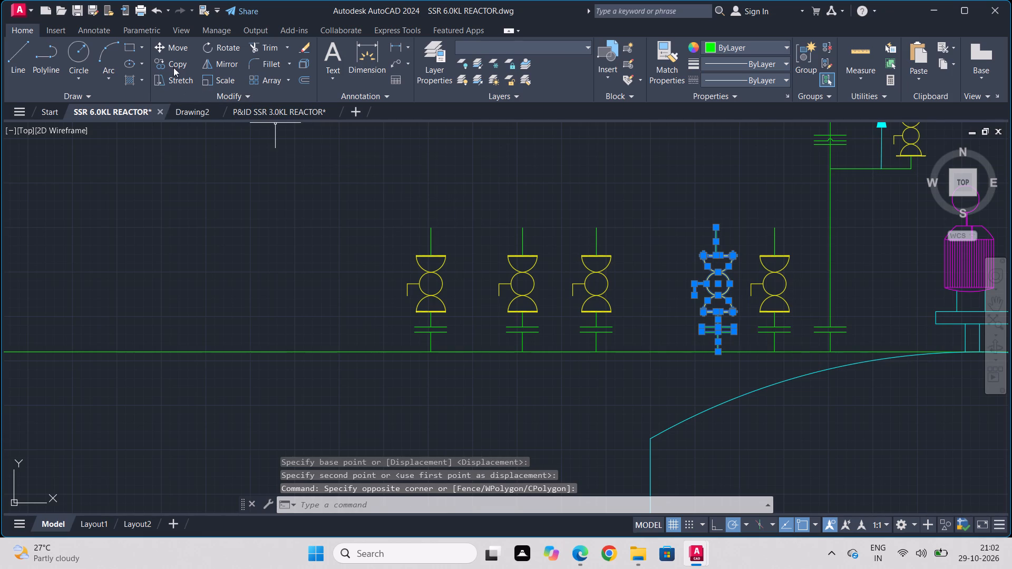
click(170, 41)
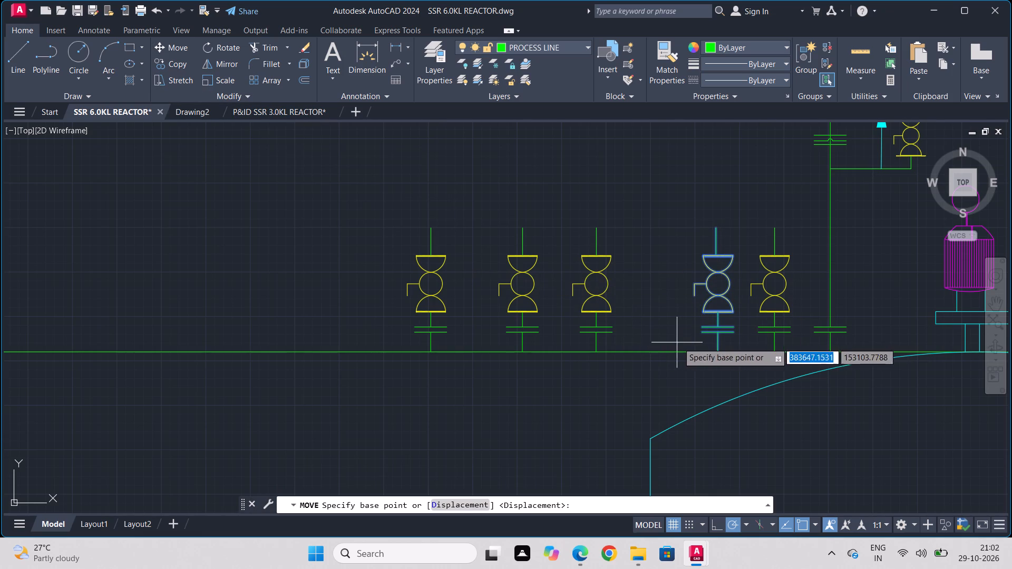
click(716, 347)
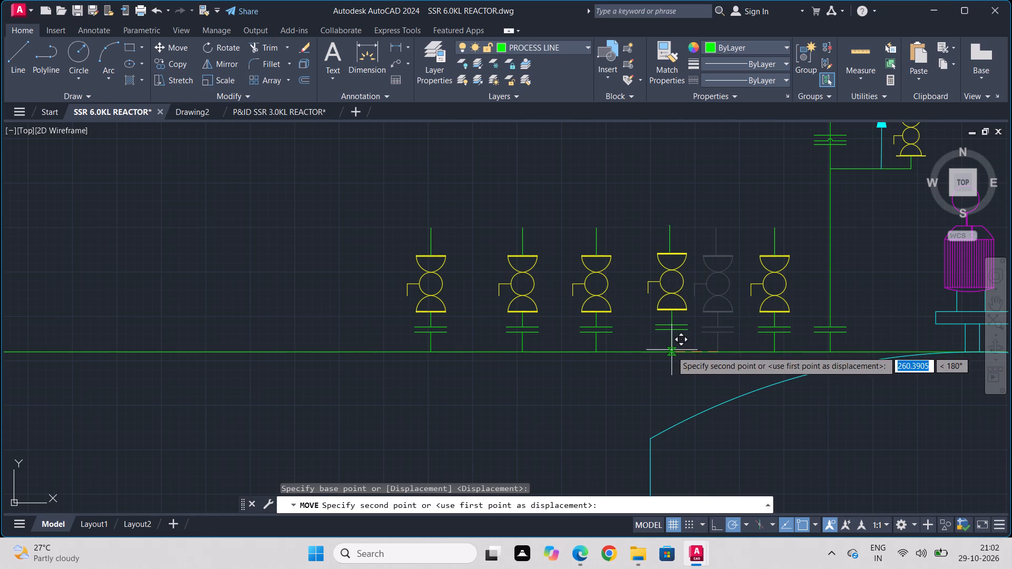
click(672, 351)
Move the fifth nozzle and valve assembly slightly left along the green line, spacing it like its neighbours.
click(792, 229)
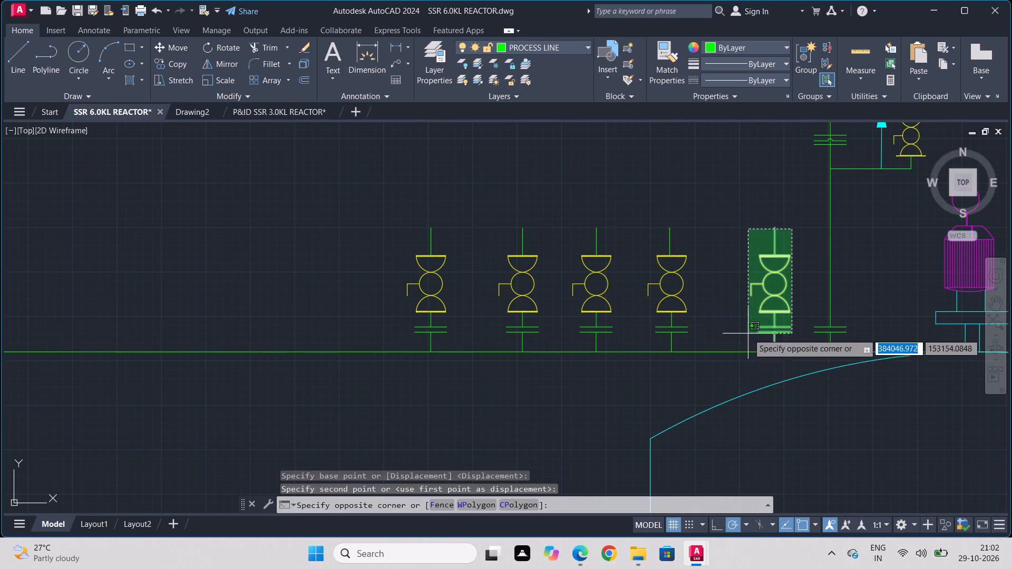
click(748, 333)
click(176, 52)
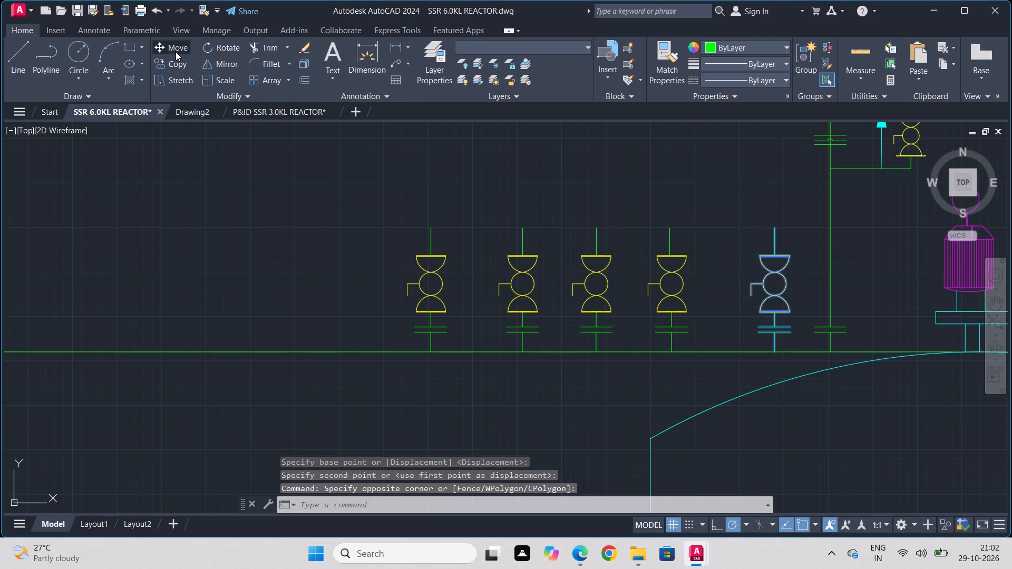
click(772, 347)
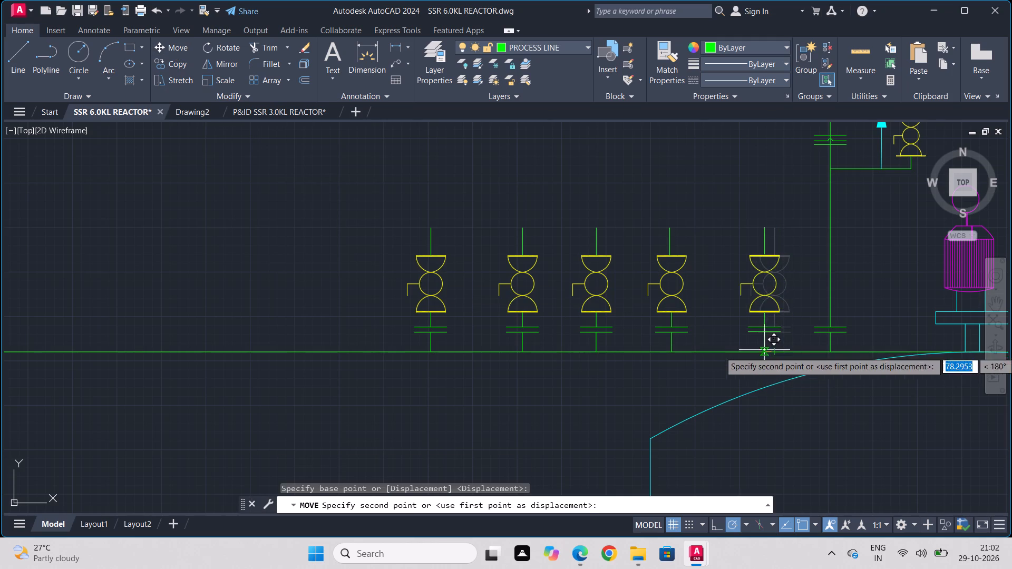
click(746, 350)
key(Escape)
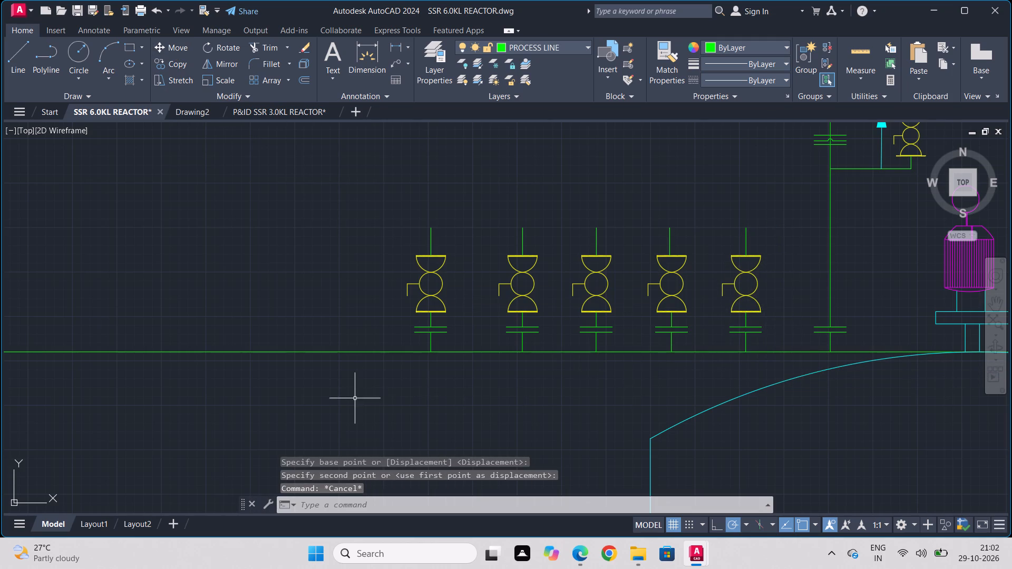
Examine the overall layout and the valve manifold piping left of the reactor.
scroll(351, 403, down, 1)
scroll(435, 430, down, 4)
middle_drag(439, 420, 456, 275)
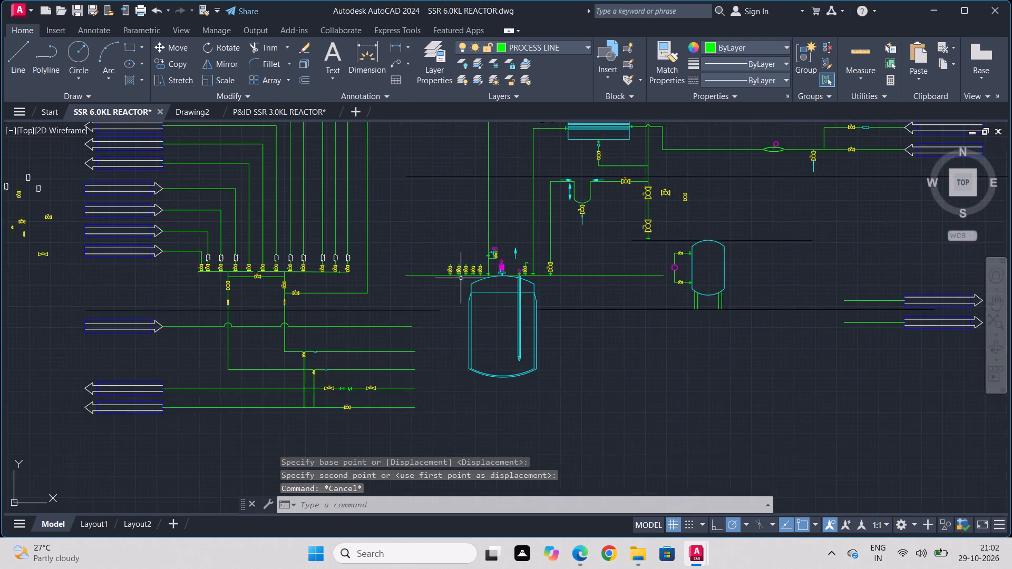
scroll(466, 301, down, 3)
scroll(319, 284, up, 3)
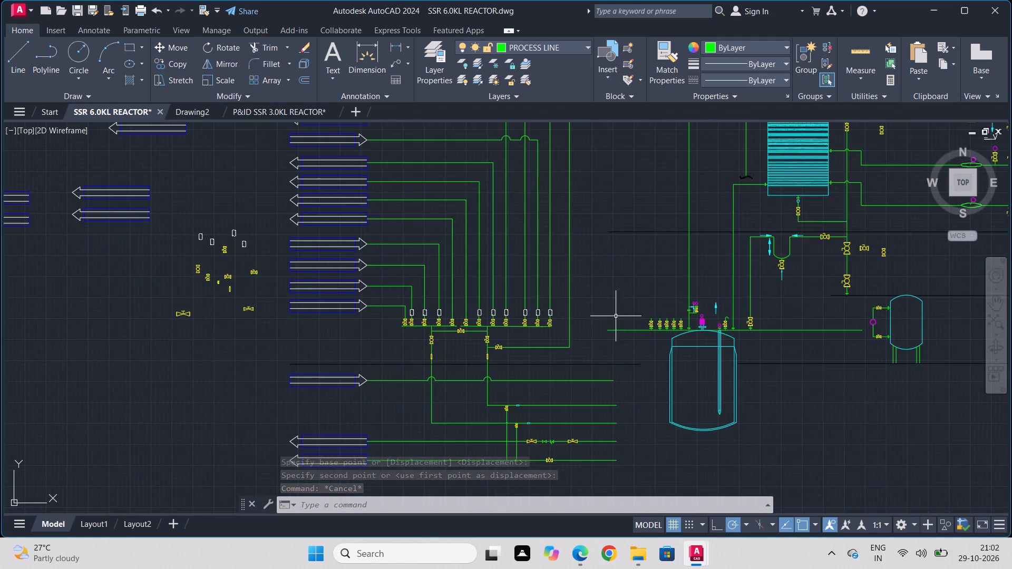
scroll(416, 371, up, 3)
scroll(641, 250, up, 2)
scroll(620, 263, down, 2)
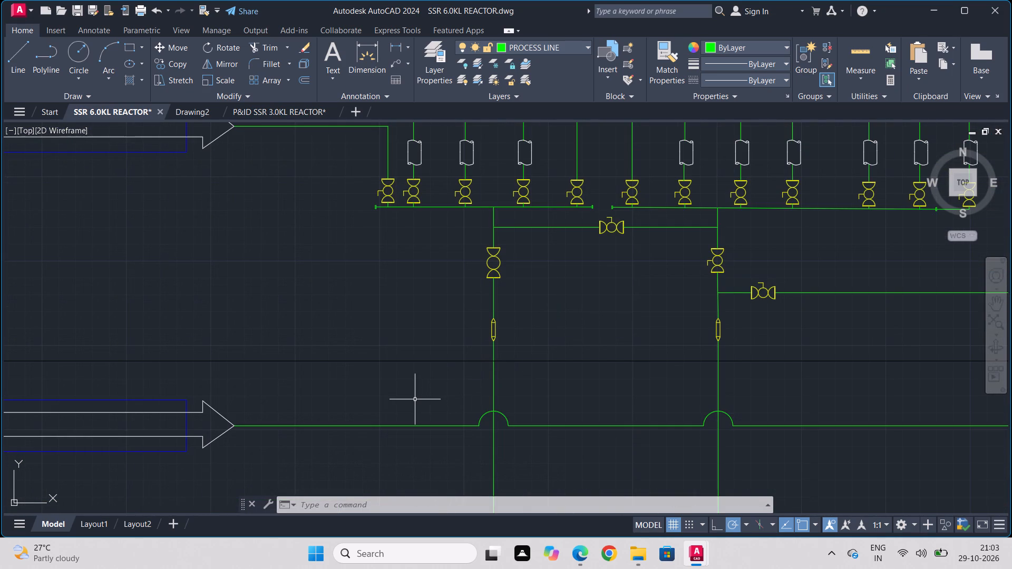
click(415, 399)
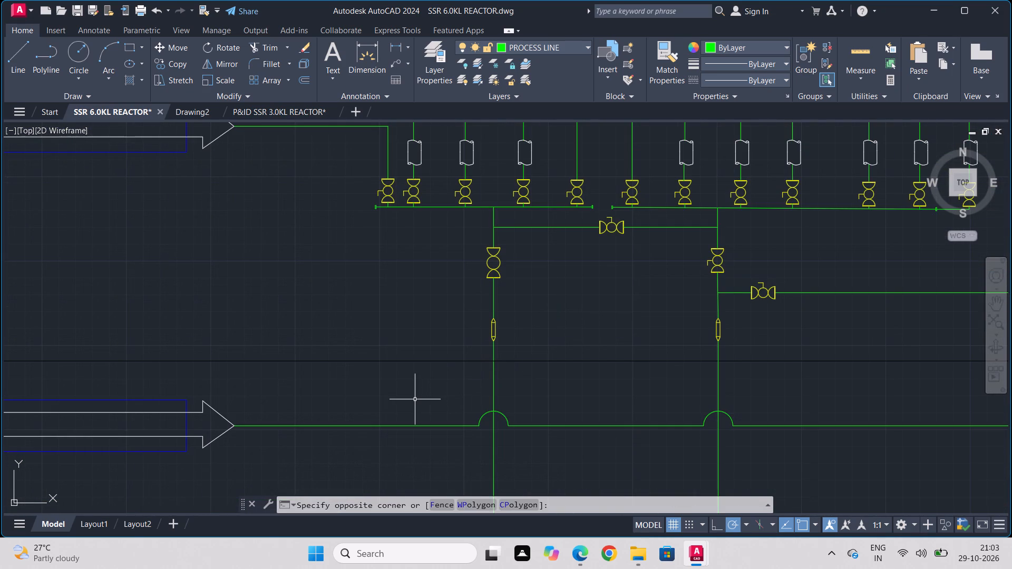